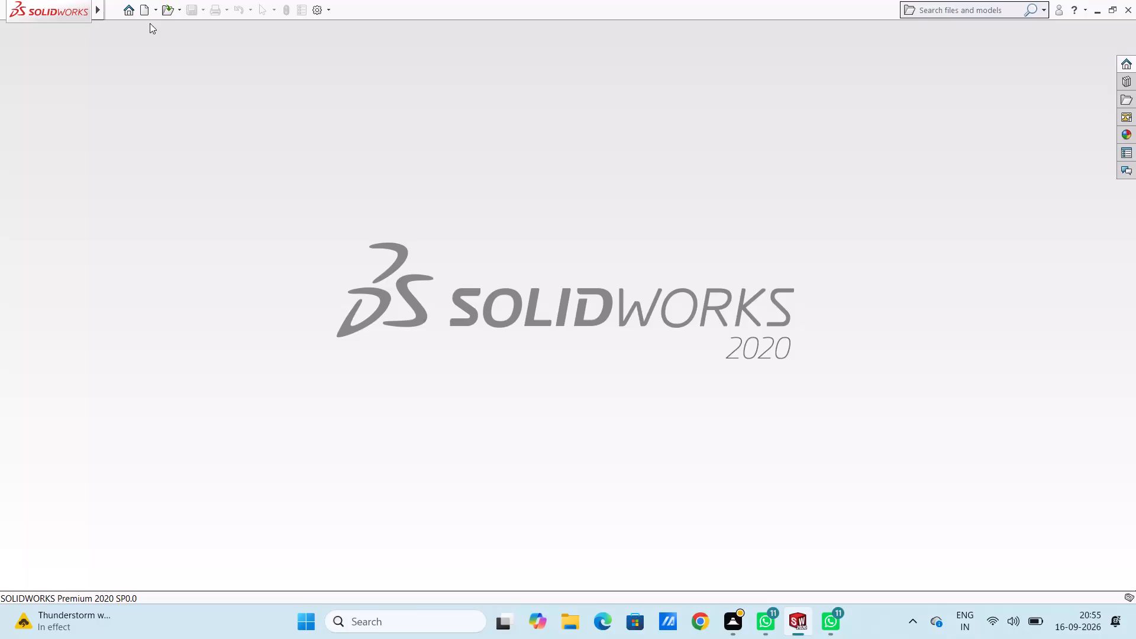
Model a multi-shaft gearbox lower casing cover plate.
Create a new part document.
left_click(145, 12)
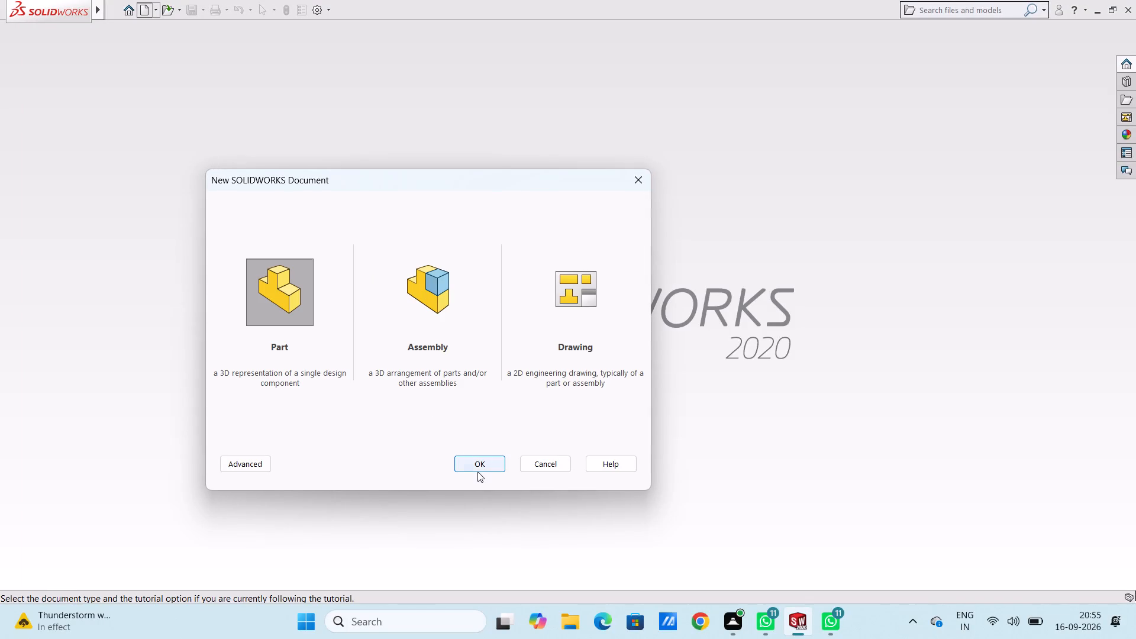
left_click(477, 472)
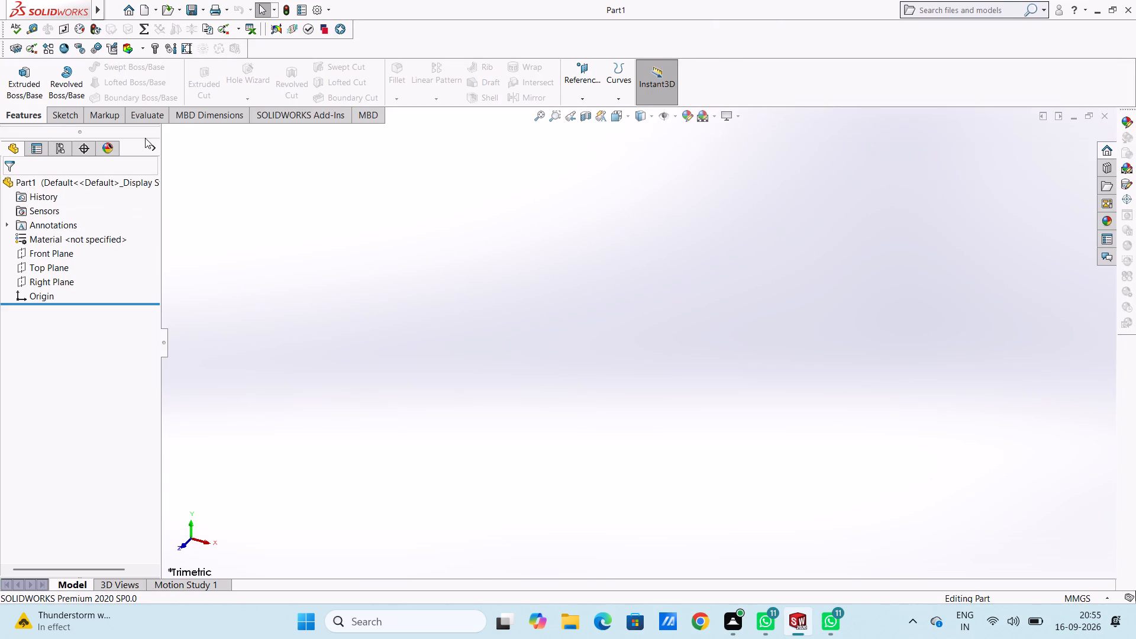
Start a new sketch on the Top Plane.
left_click(61, 114)
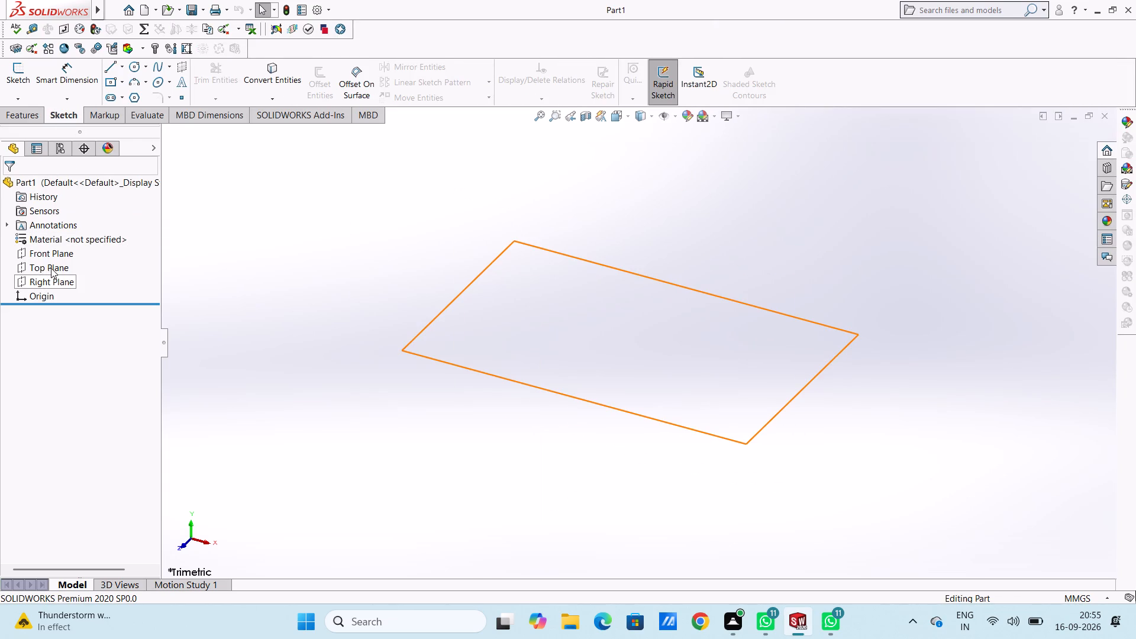
left_click(51, 267)
left_click(63, 253)
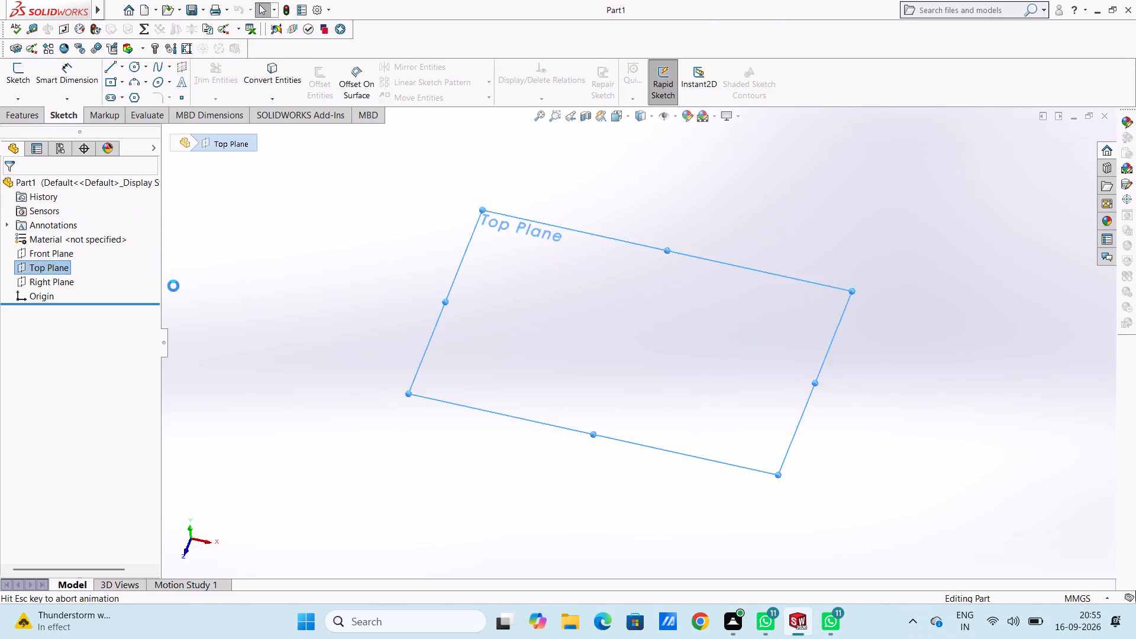
left_click(314, 281)
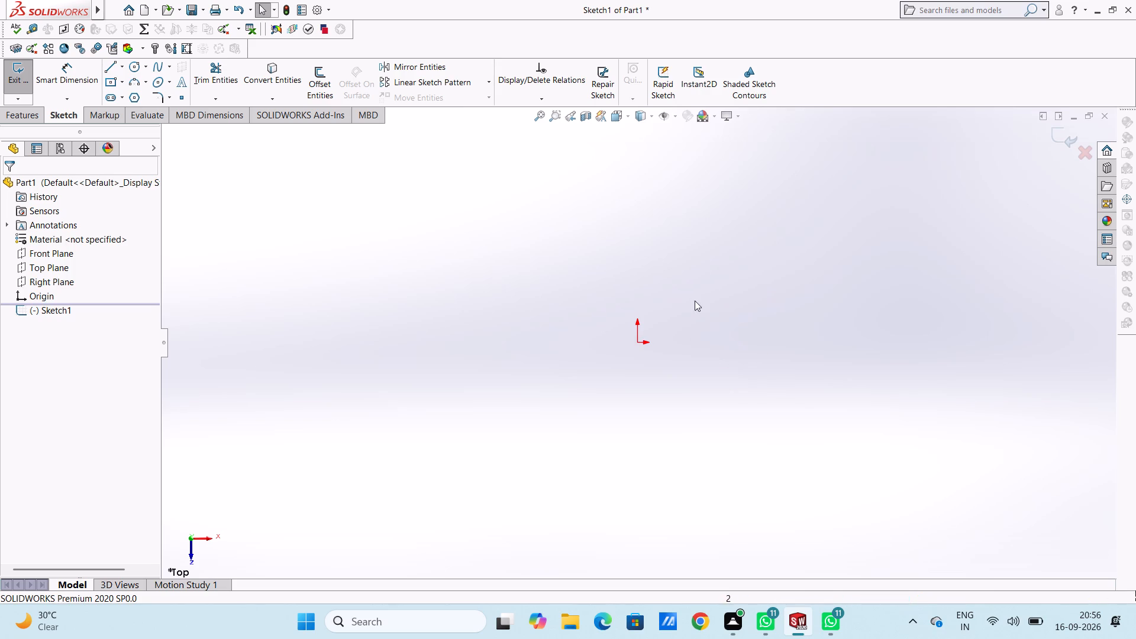
left_click(707, 336)
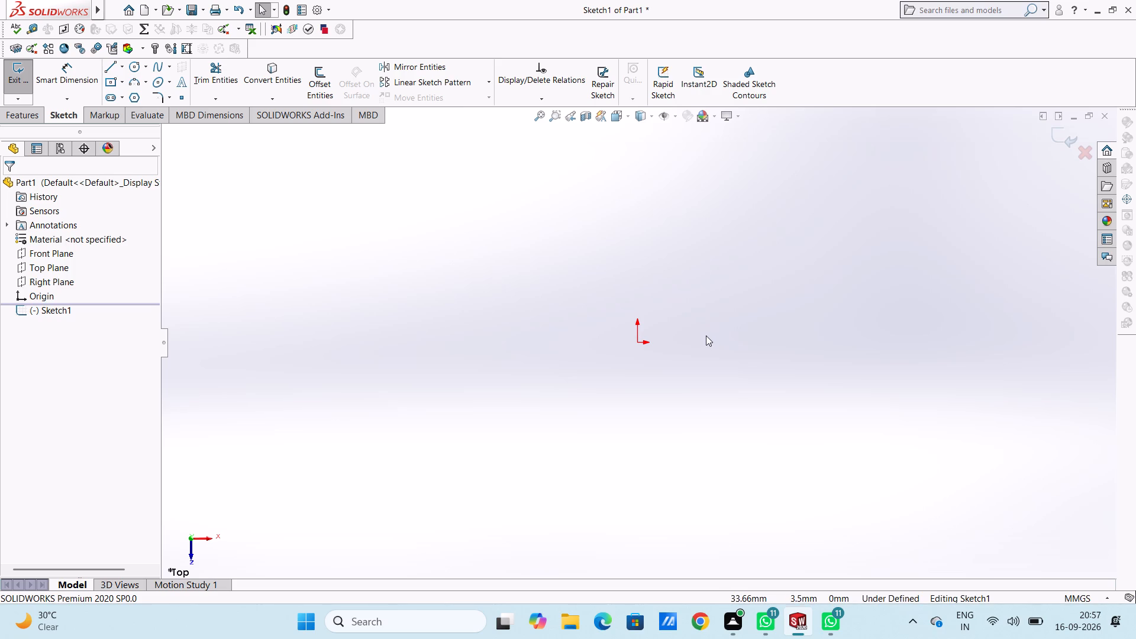
left_click(486, 305)
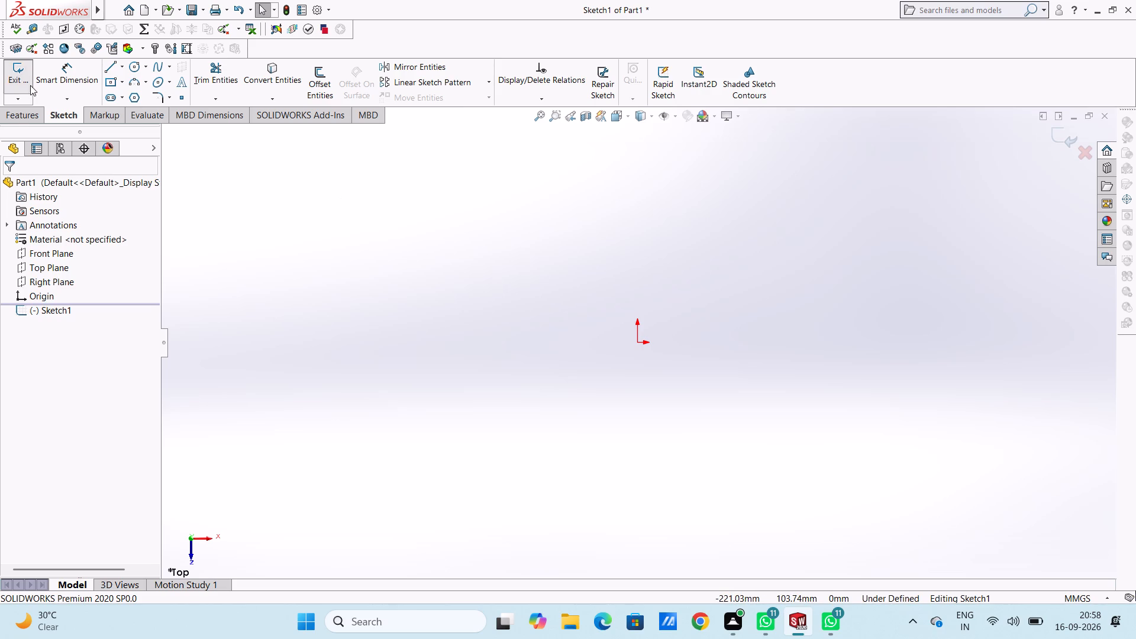
Sketch a horizontal midpoint line centred on the origin, with a half-length of 225 mm.
left_click(121, 67)
left_click_drag(130, 99, 134, 108)
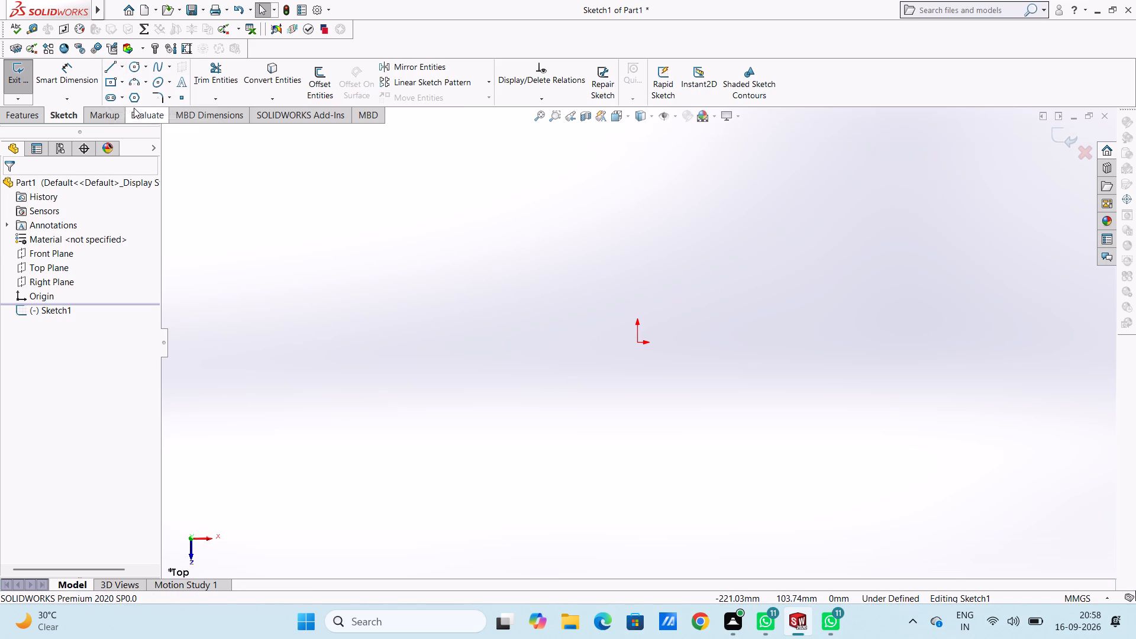
left_click(638, 343)
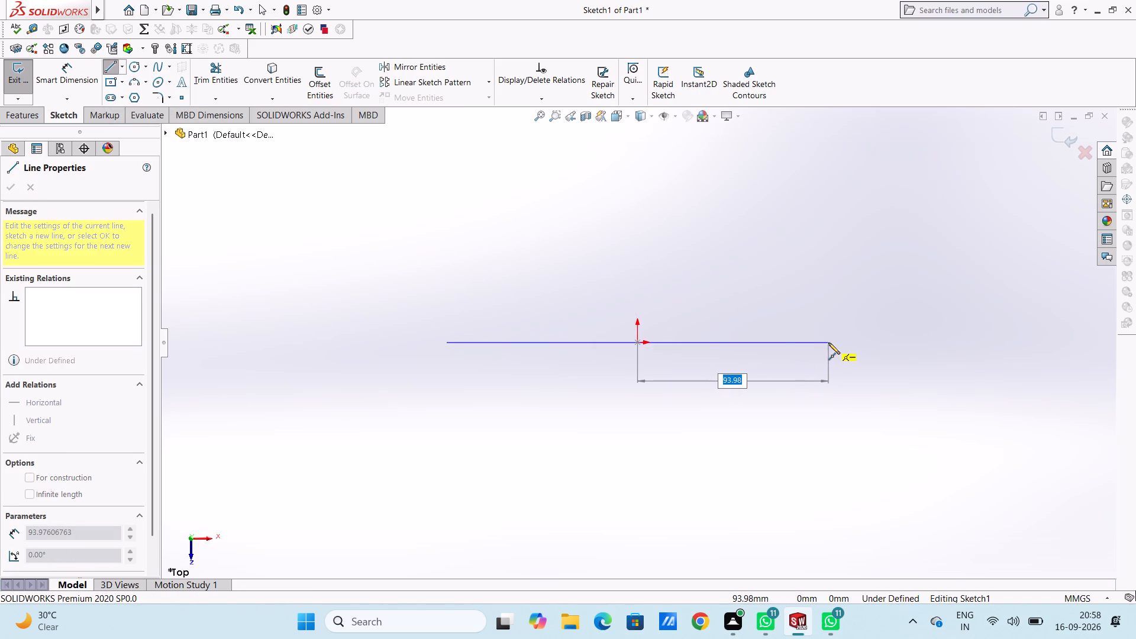
type("225")
key("Return")
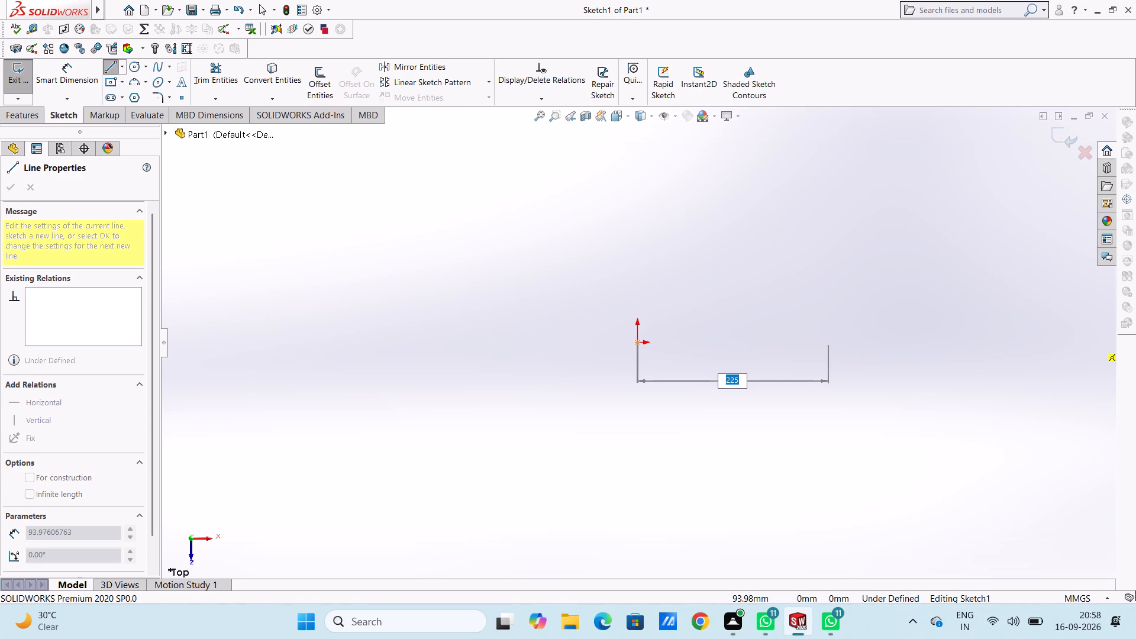
scroll(828, 343, "down", 4)
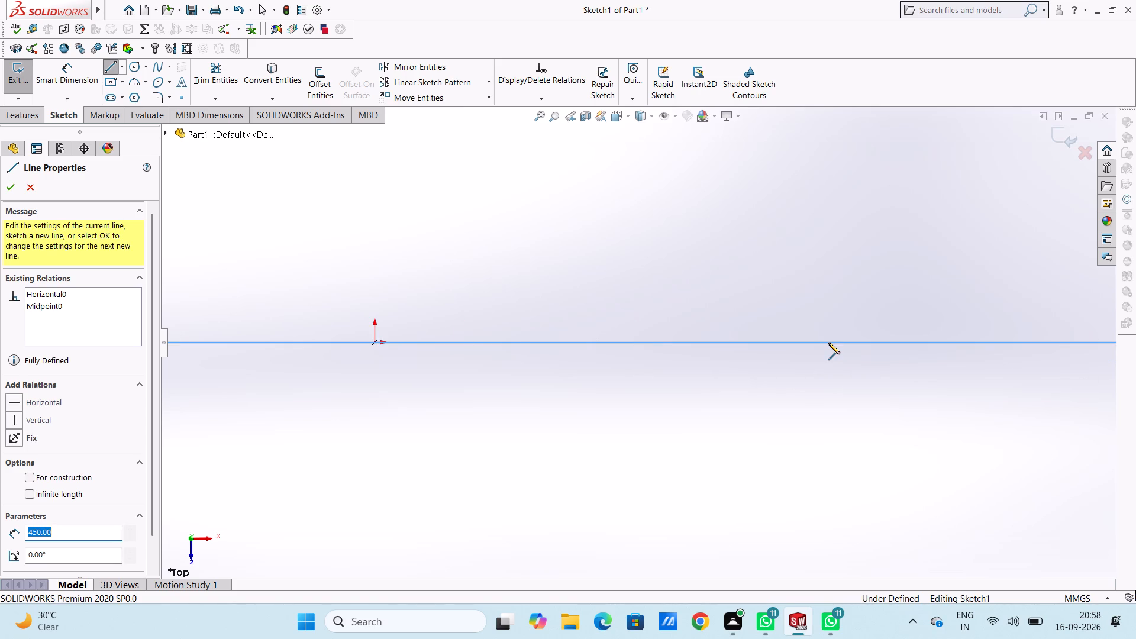
scroll(828, 343, "up", 17)
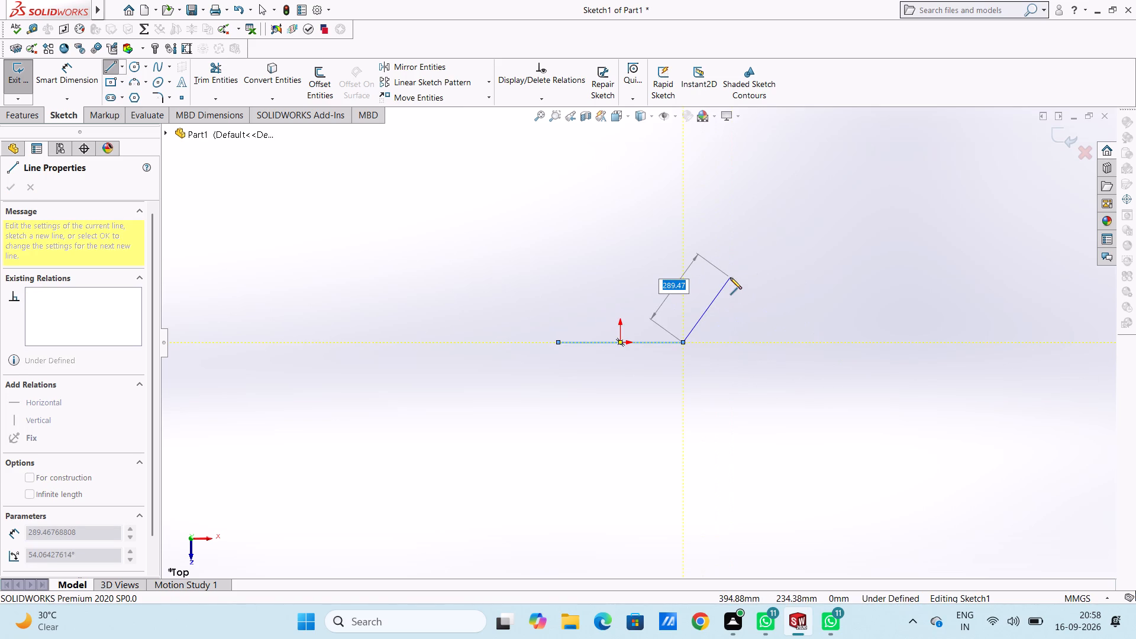
key("Escape")
key("Escape")
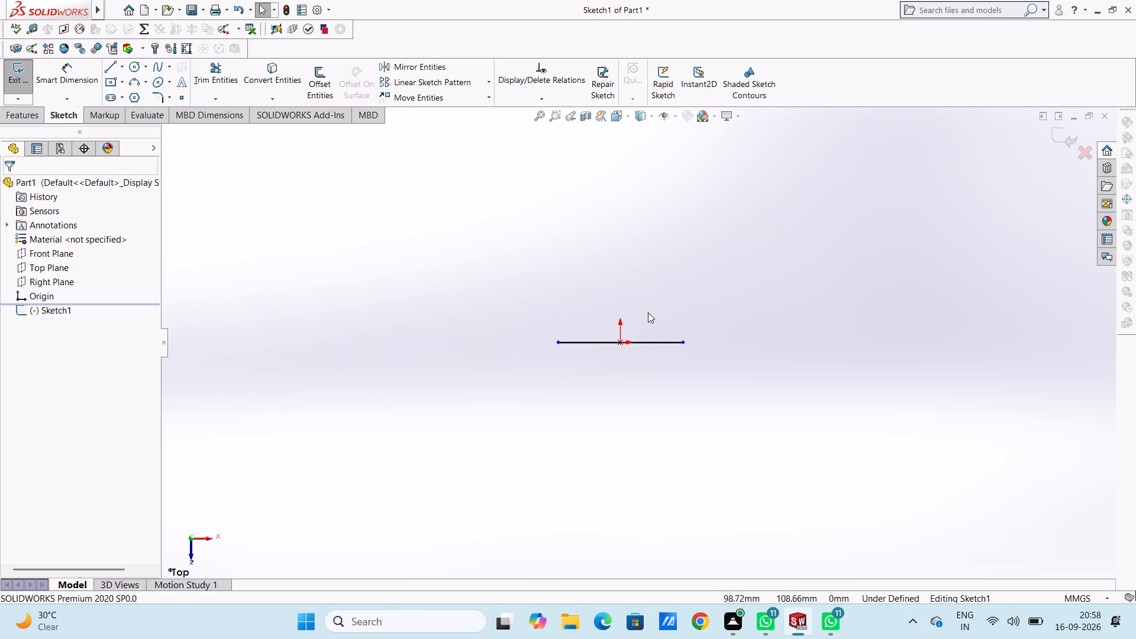
Dimension the distance from the line's left endpoint to the origin as 225 mm, placed below the line.
scroll(638, 326, "down", 7)
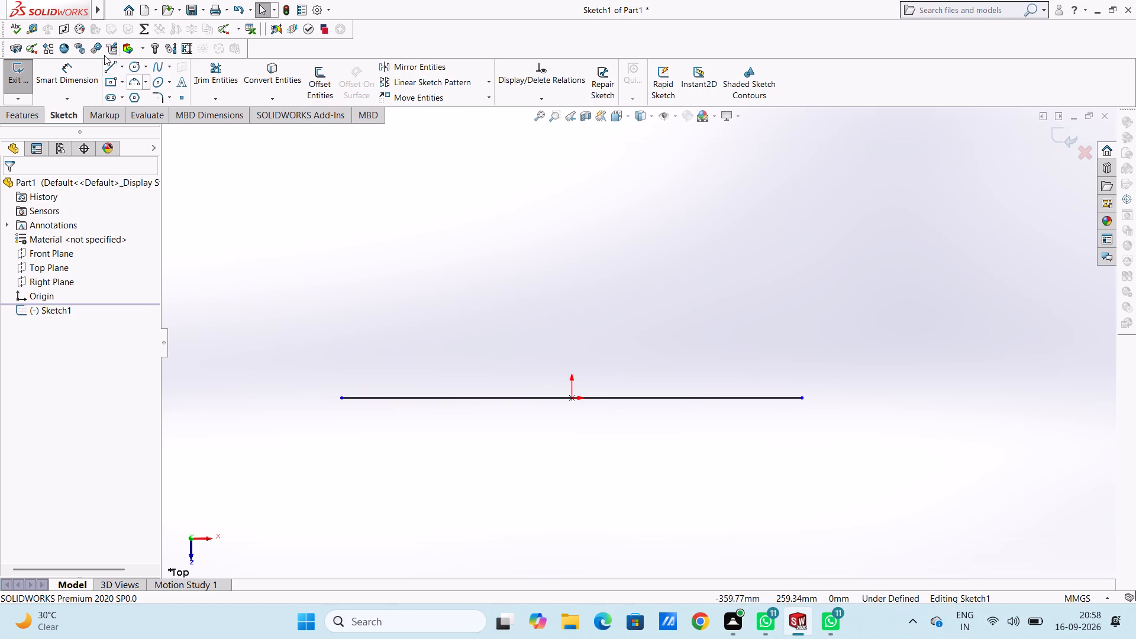
left_click(60, 78)
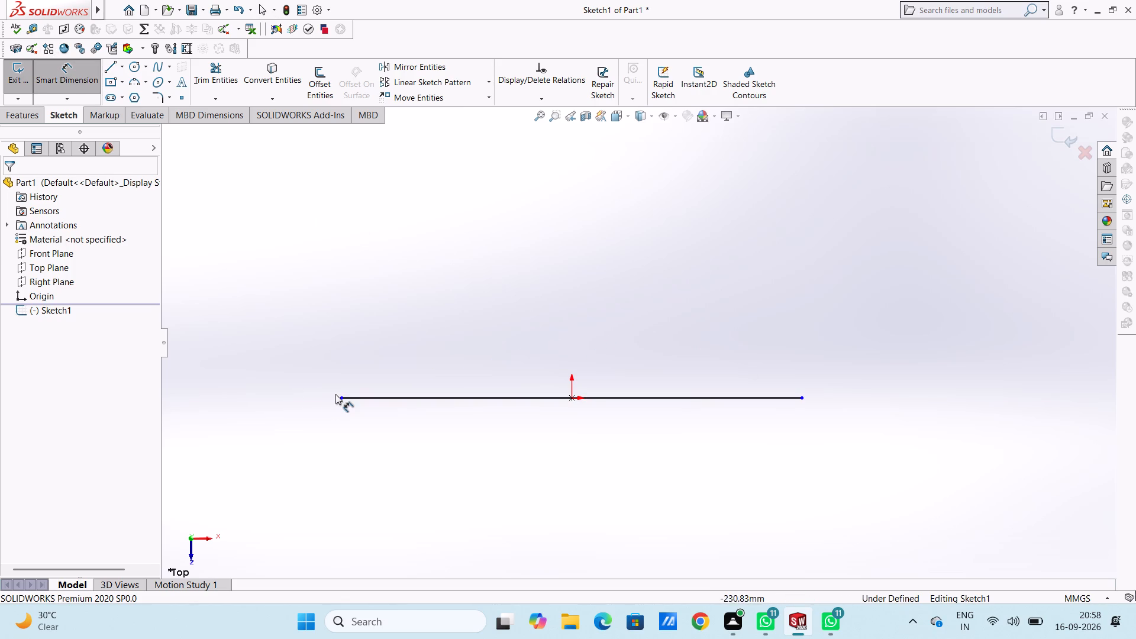
left_click(340, 397)
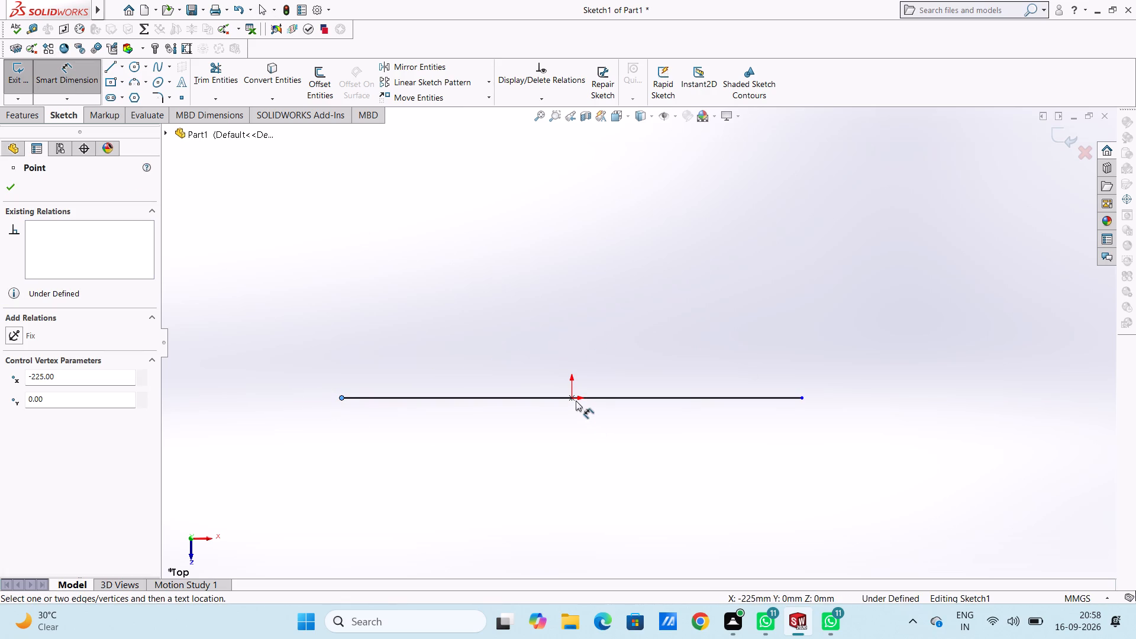
left_click(573, 398)
left_click(534, 538)
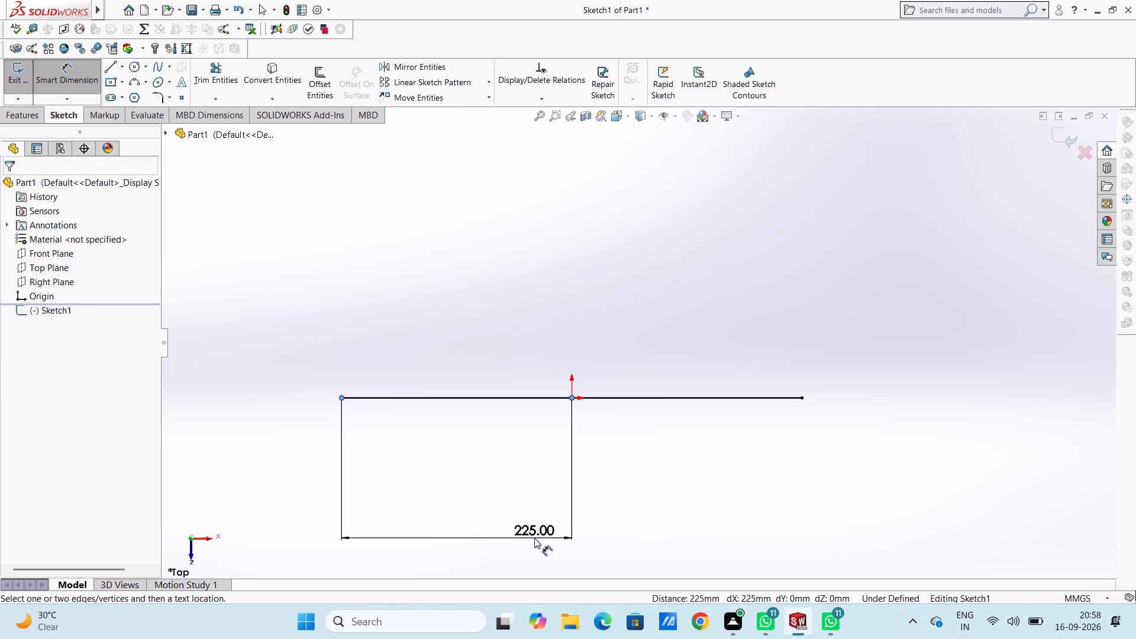
left_click(484, 518)
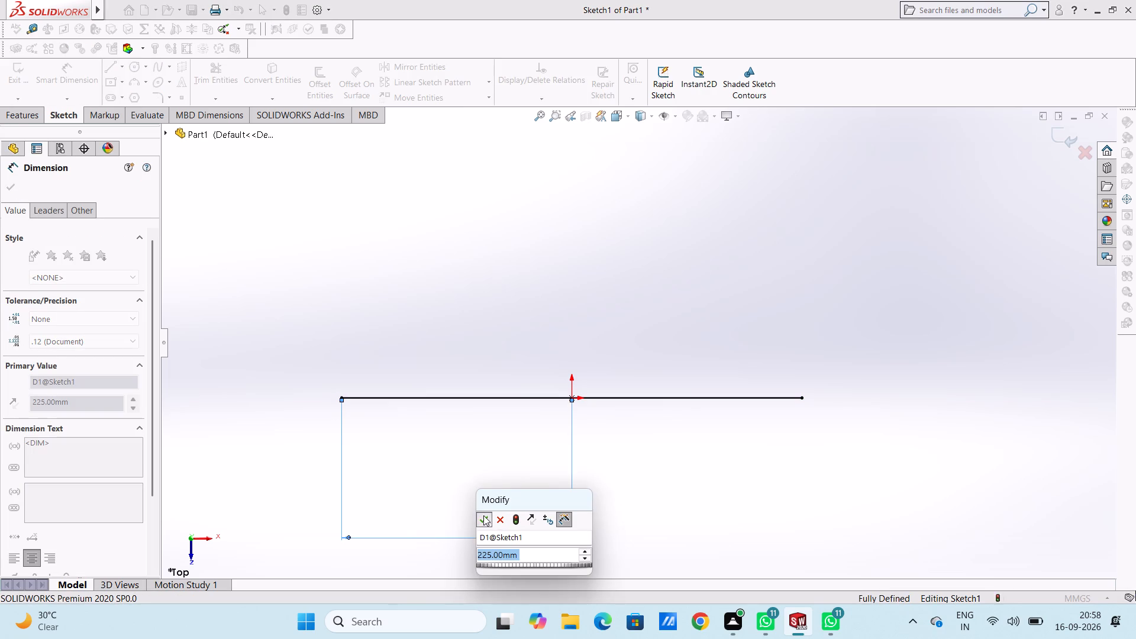
left_click(463, 461)
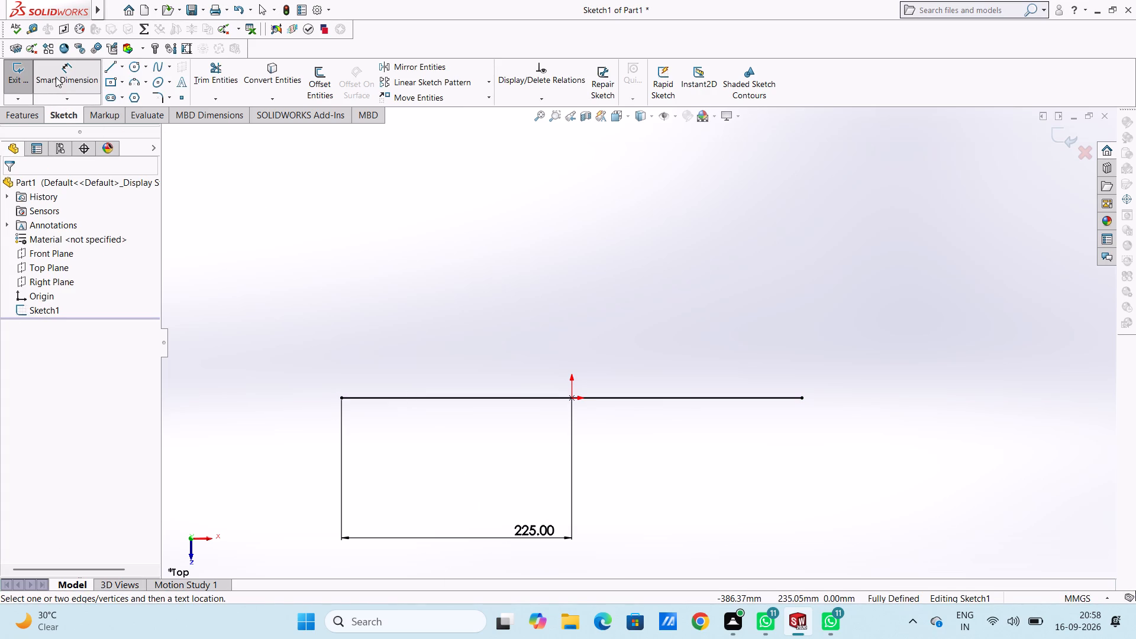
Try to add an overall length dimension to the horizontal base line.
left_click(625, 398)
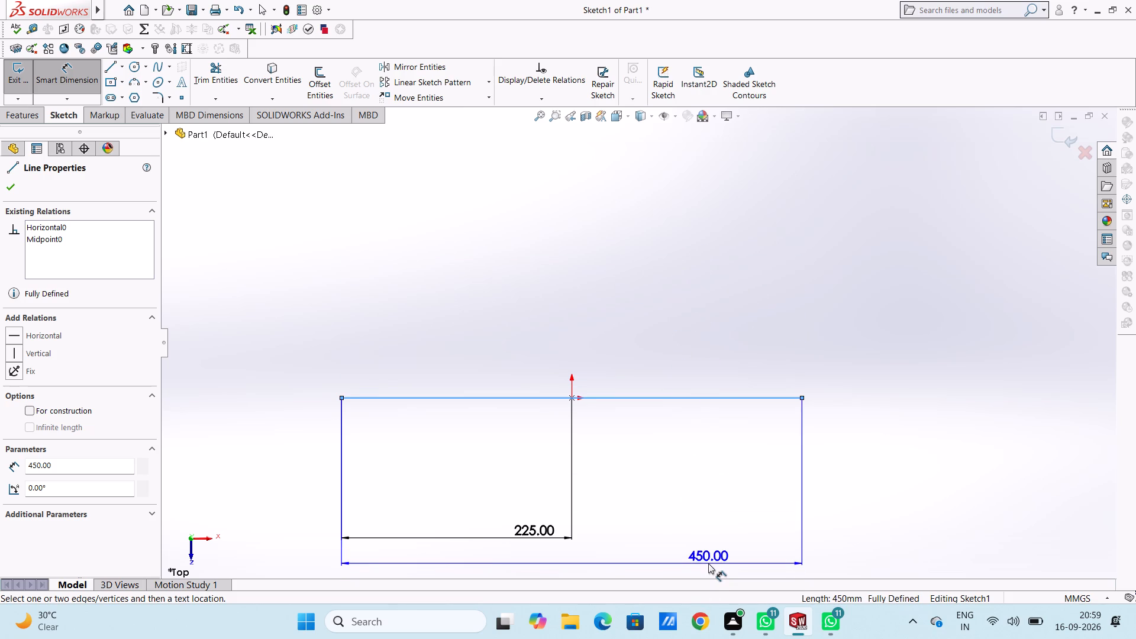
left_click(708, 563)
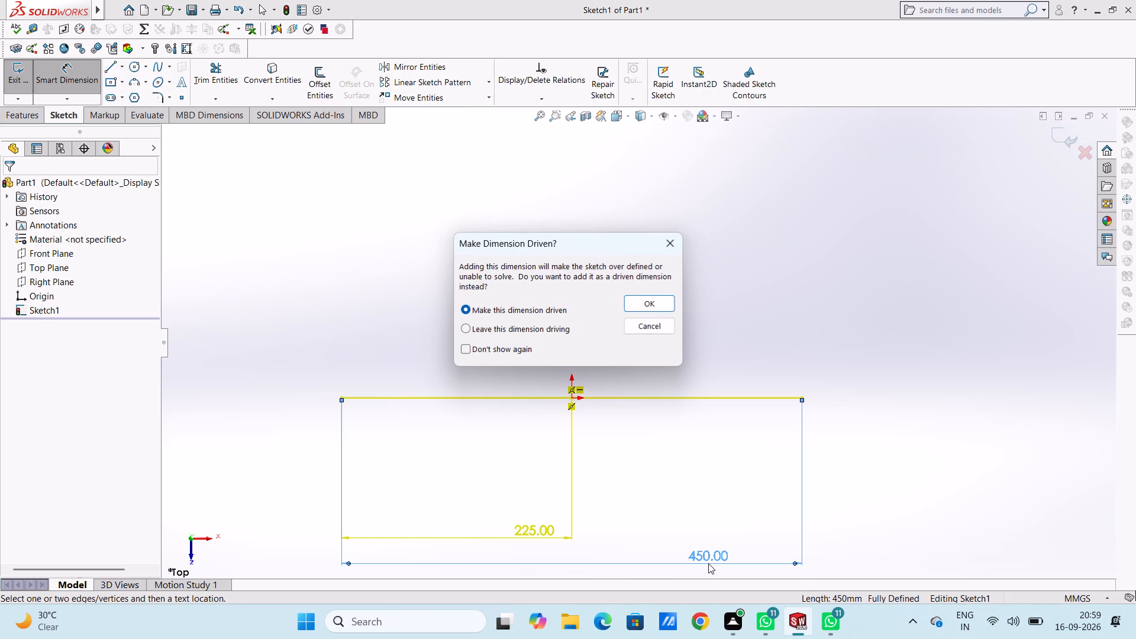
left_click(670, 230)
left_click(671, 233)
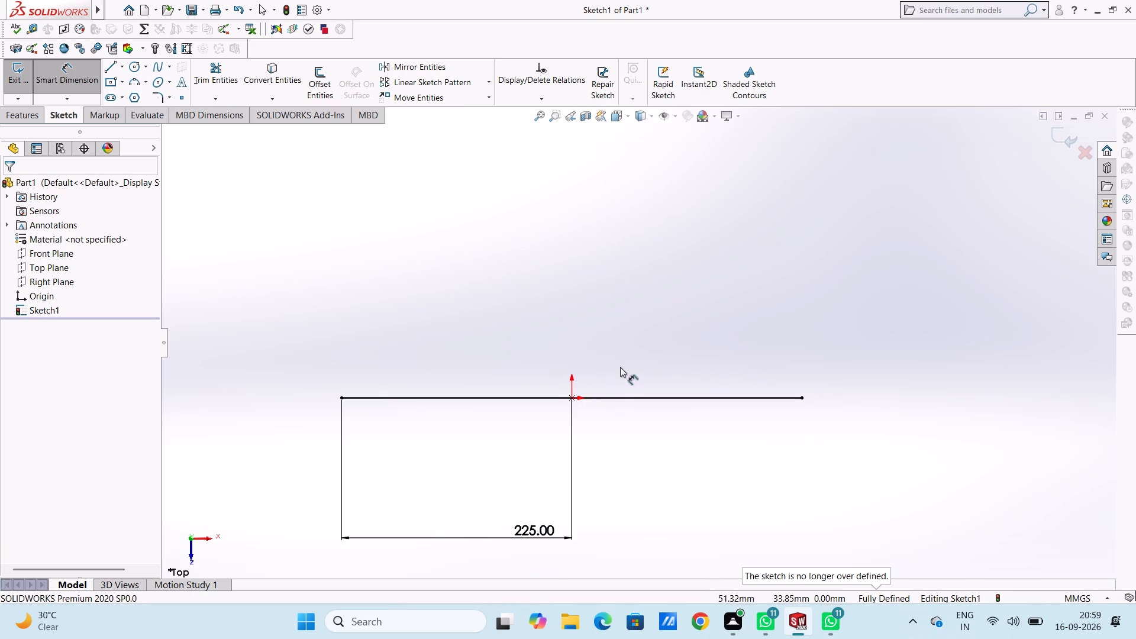
From the base line's left endpoint, draw a 159 mm vertical line upward and continue with a 163.5 mm horizontal line to the right.
scroll(610, 388, "down", 2)
scroll(610, 388, "up", 3)
scroll(528, 344, "down", 3)
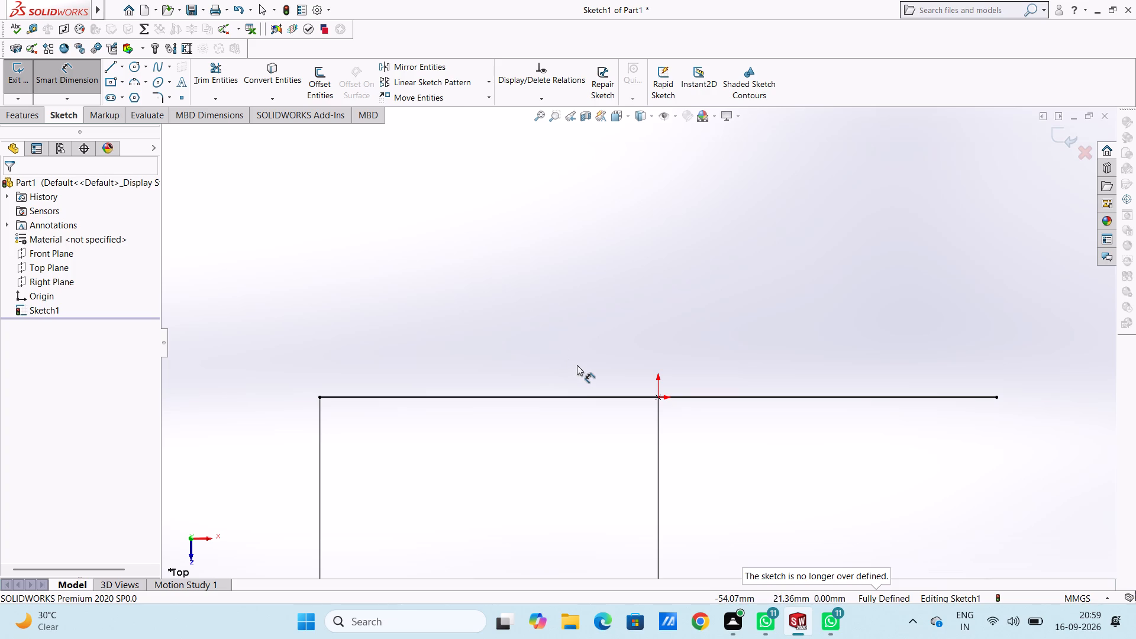
left_click(112, 65)
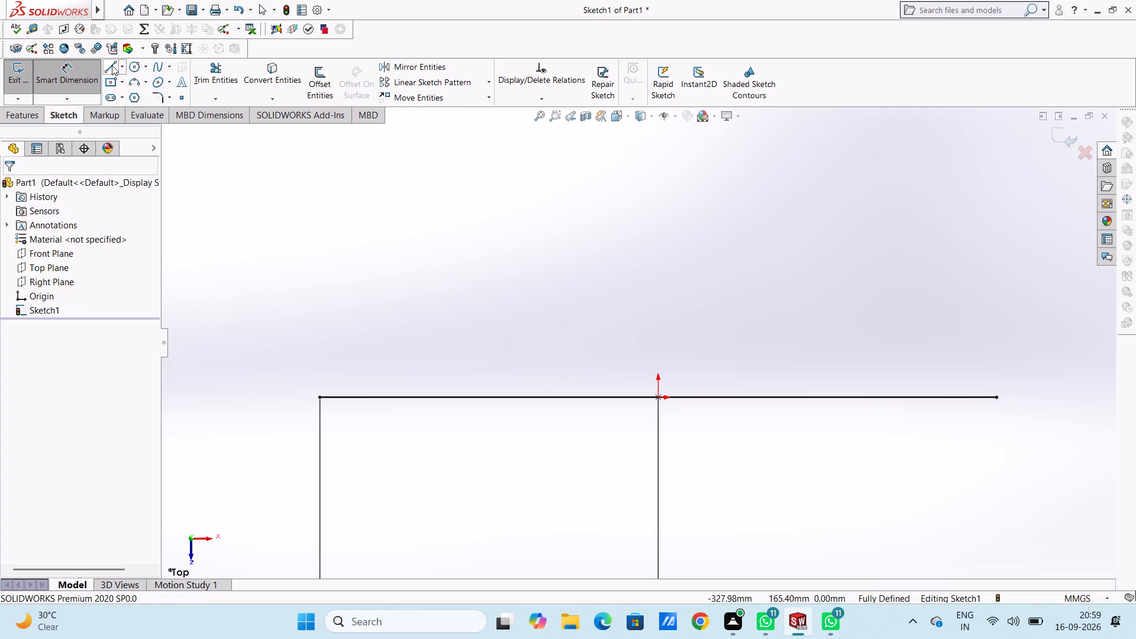
left_click(319, 399)
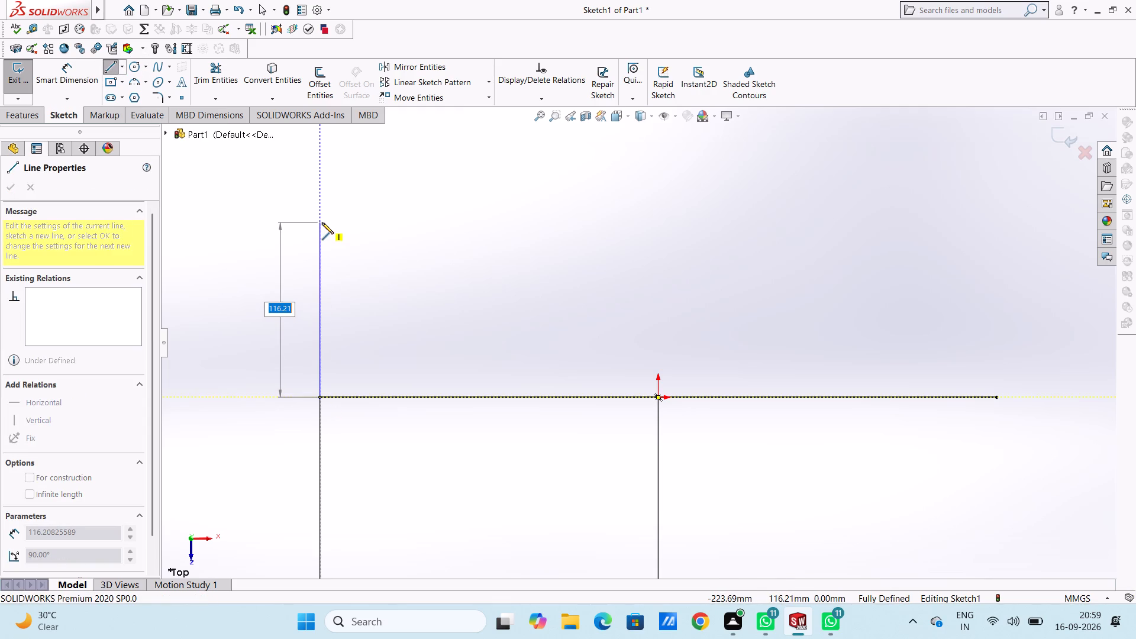
scroll(322, 222, "down", 1)
scroll(322, 222, "up", 2)
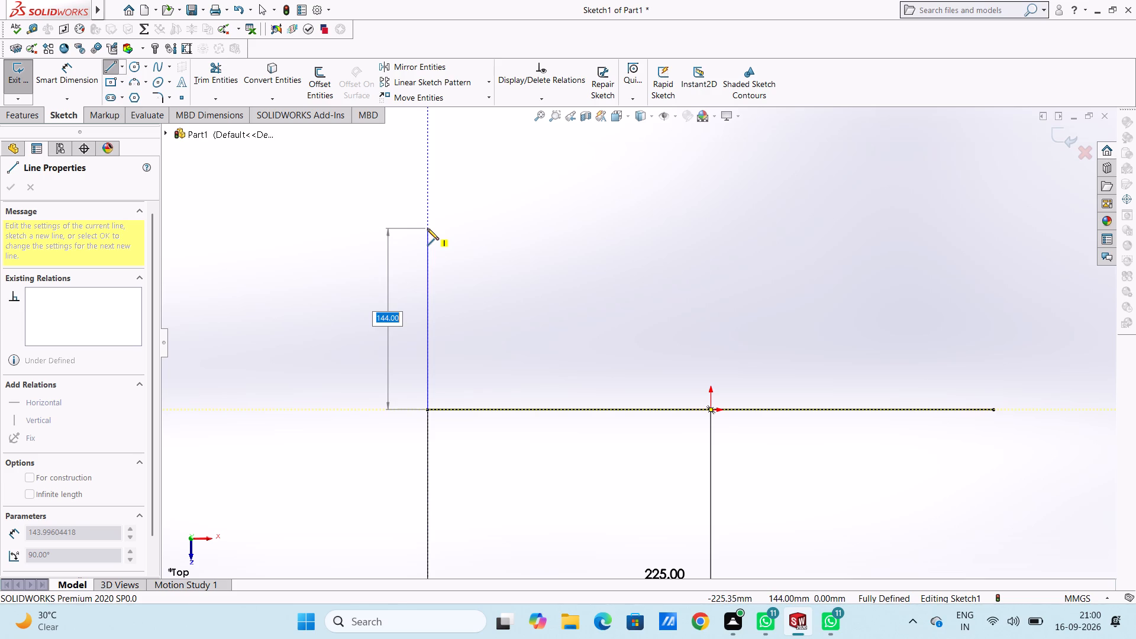
key("1")
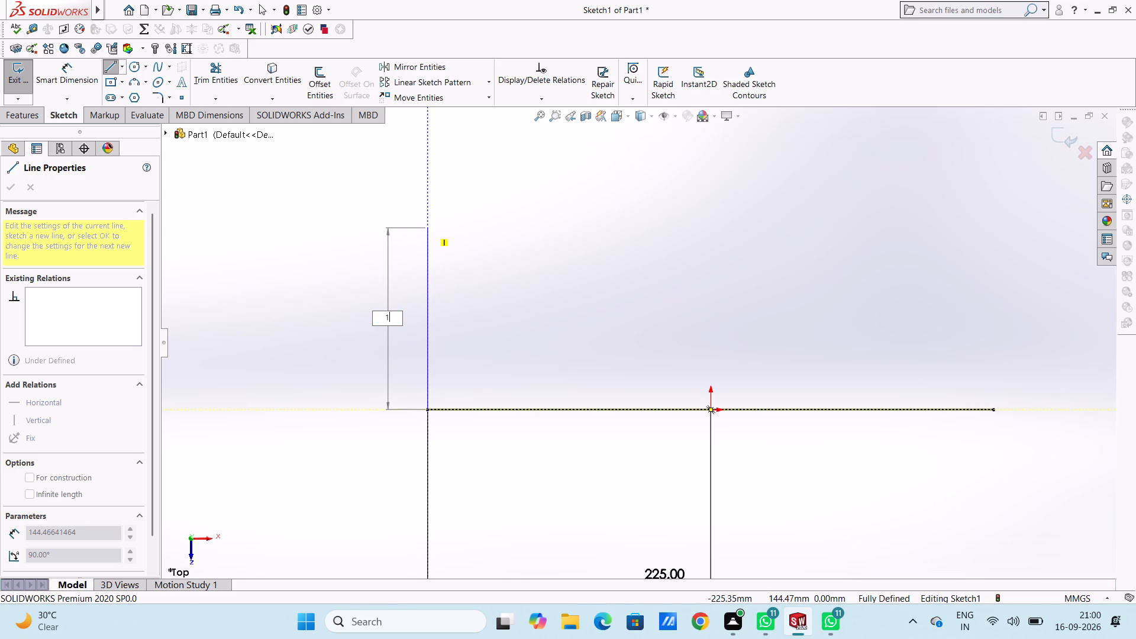
type("59")
key("Return")
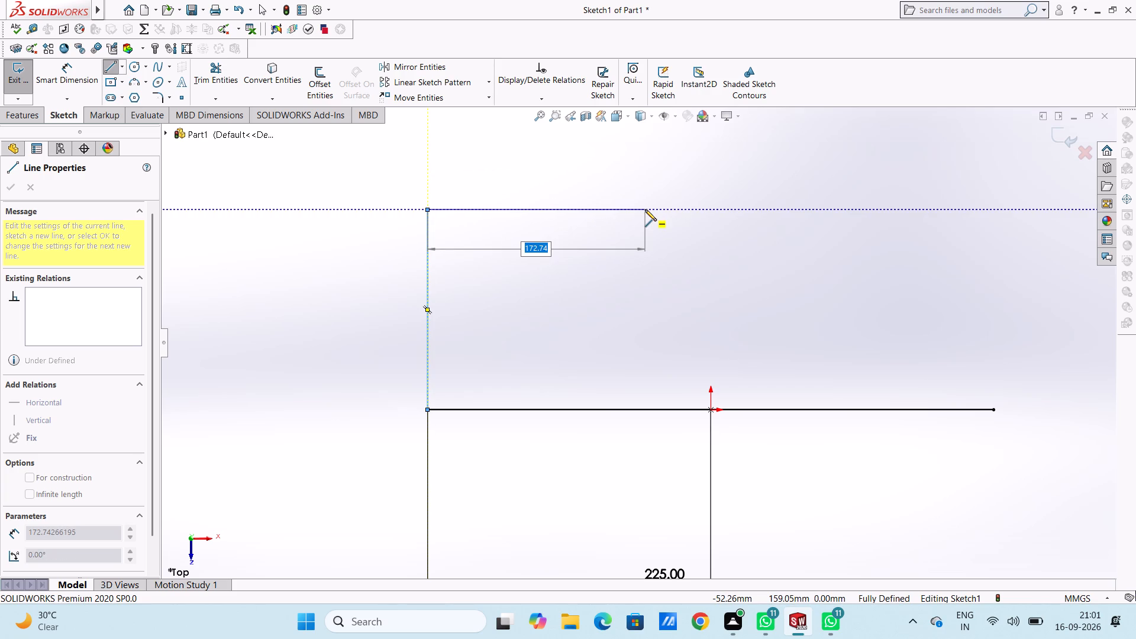
type("163.5")
key("Return")
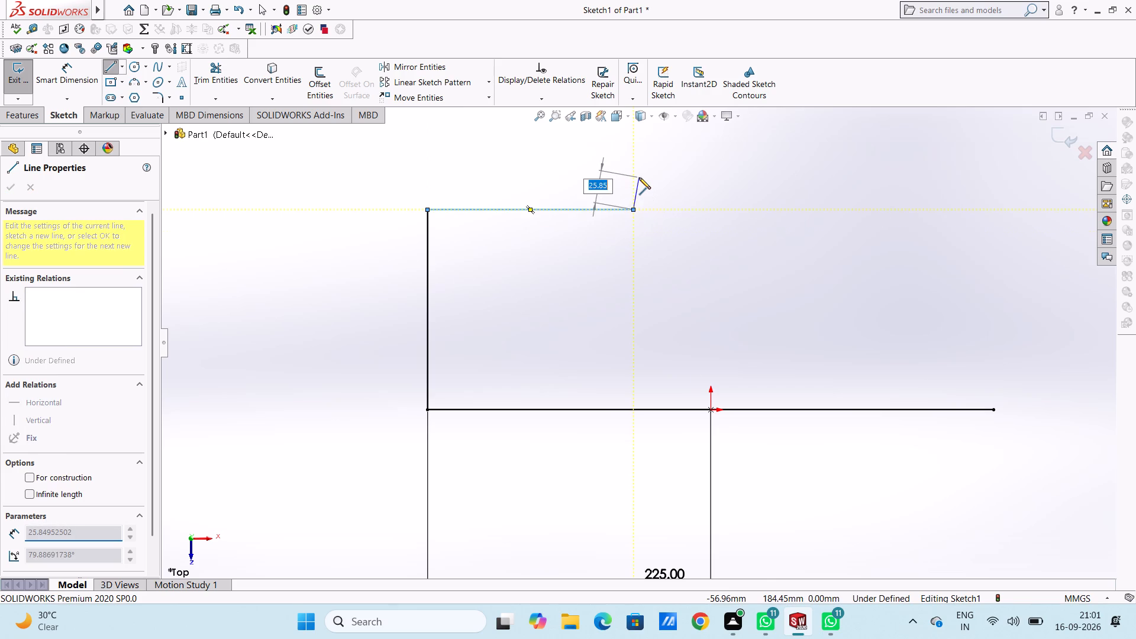
Close the stepped profile with a 36 mm upward line, a 286.5 mm horizontal line, and a vertical line down to the base line's right endpoint.
scroll(639, 177, "up", 2)
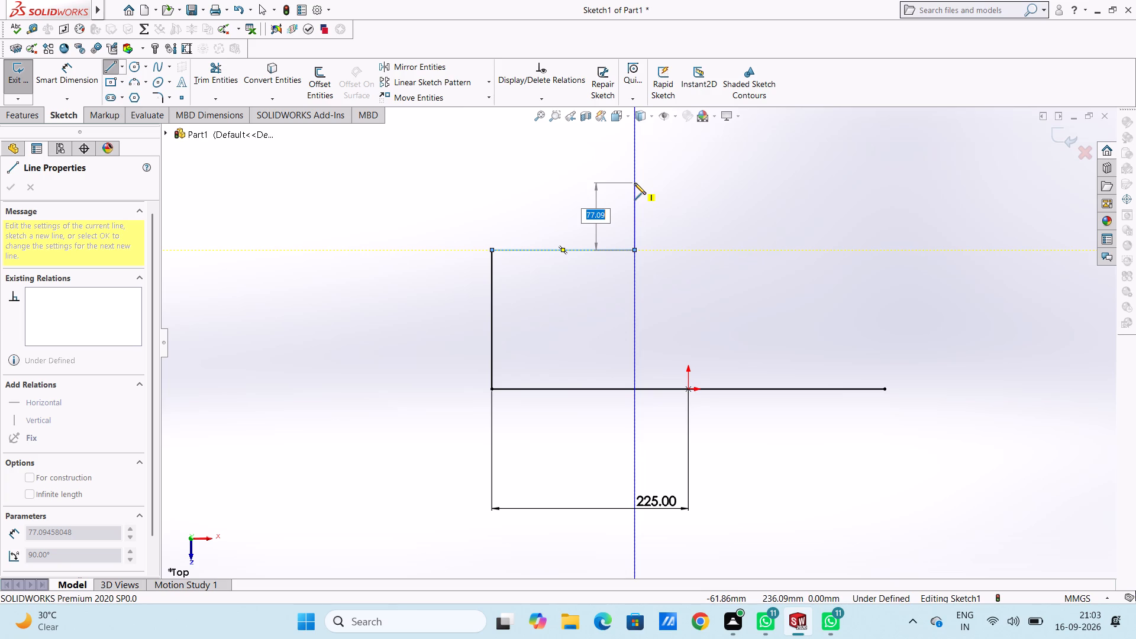
type("36")
key("Return")
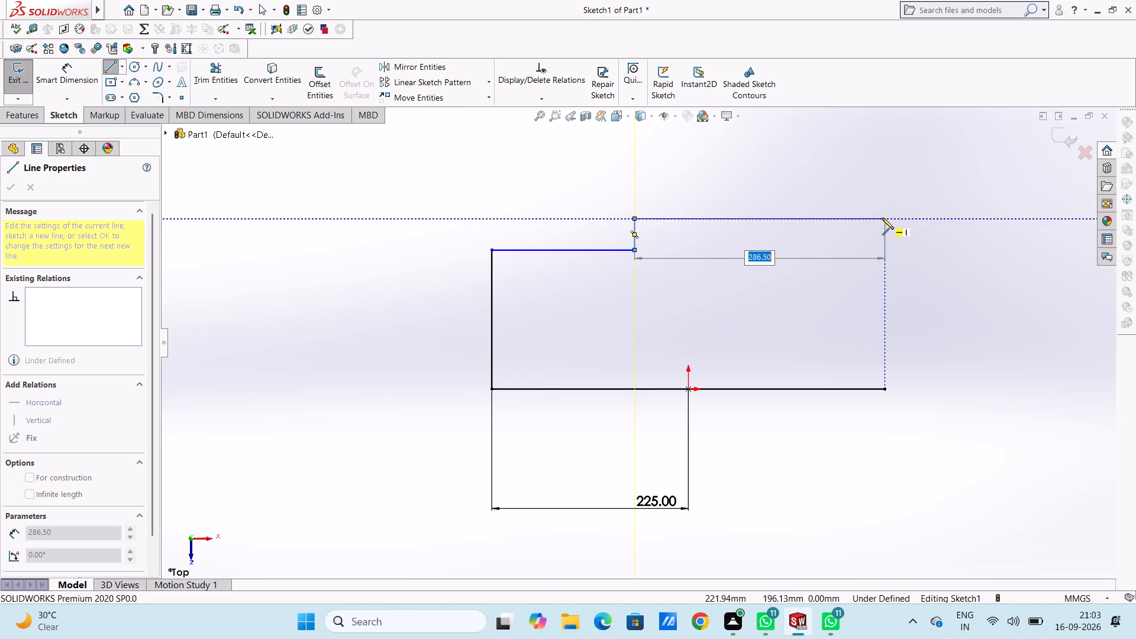
left_click(882, 218)
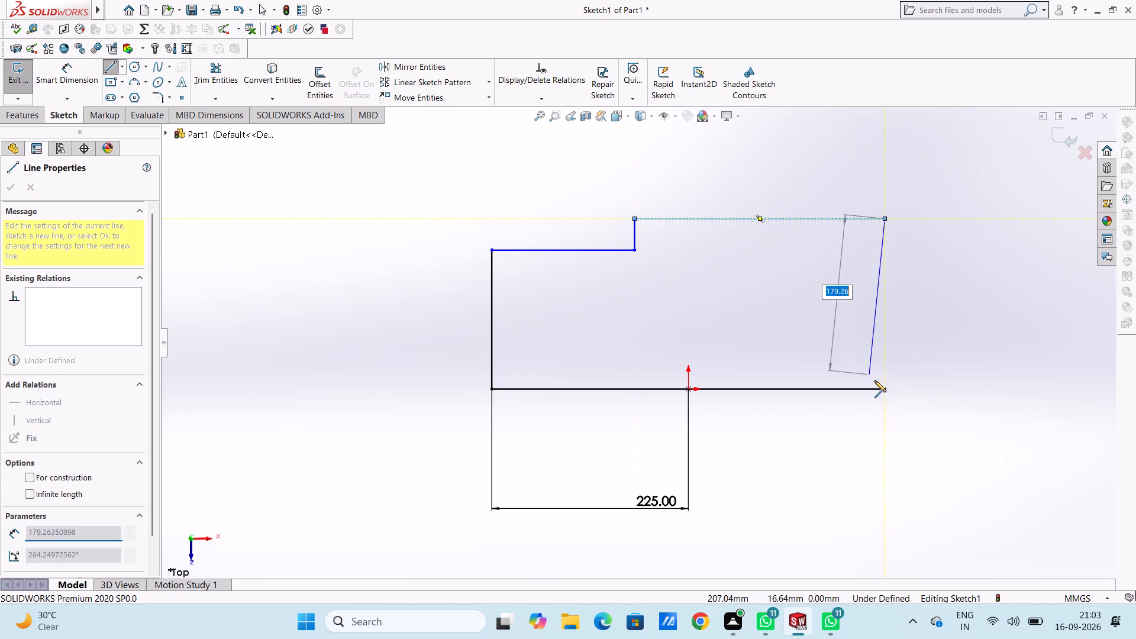
left_click(885, 388)
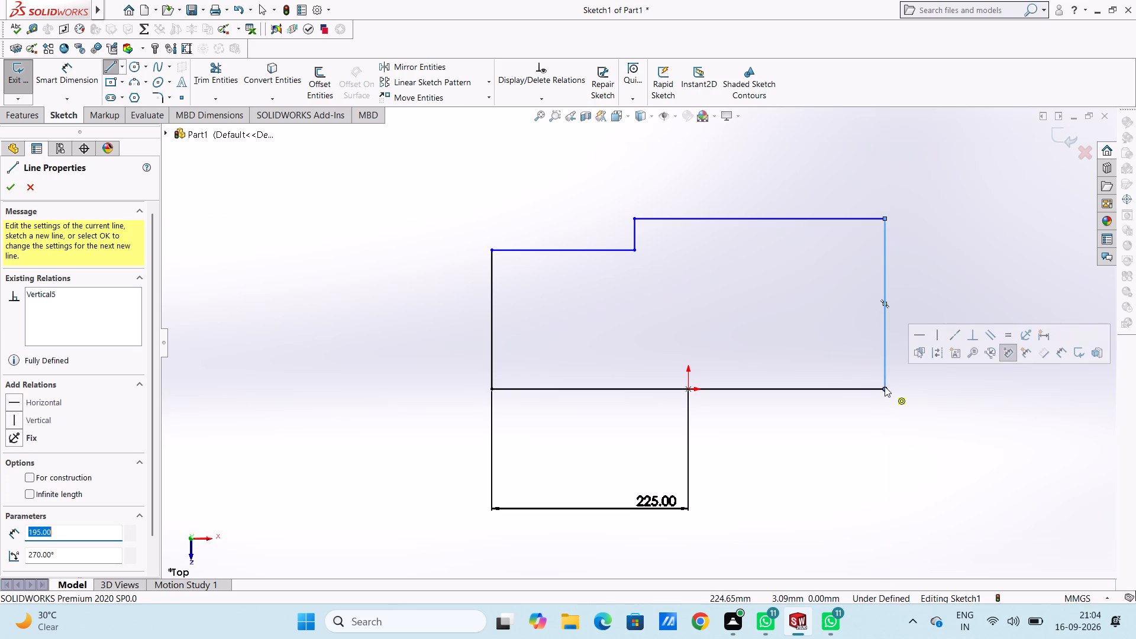
key("Escape")
key("Escape")
key("Escape")
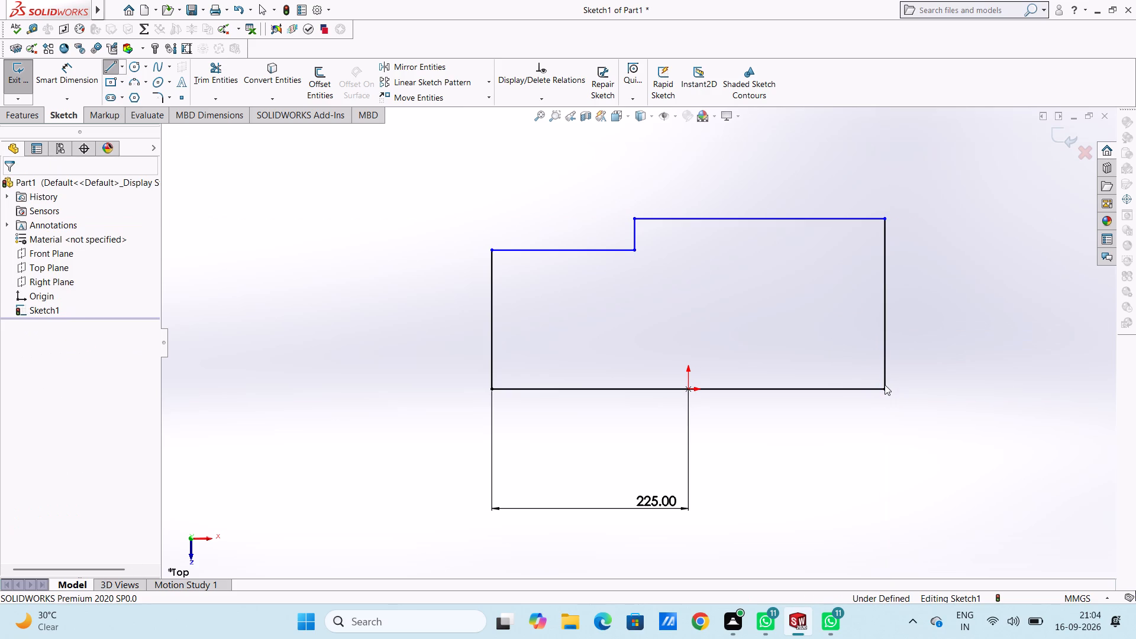
scroll(937, 211, "down", 2)
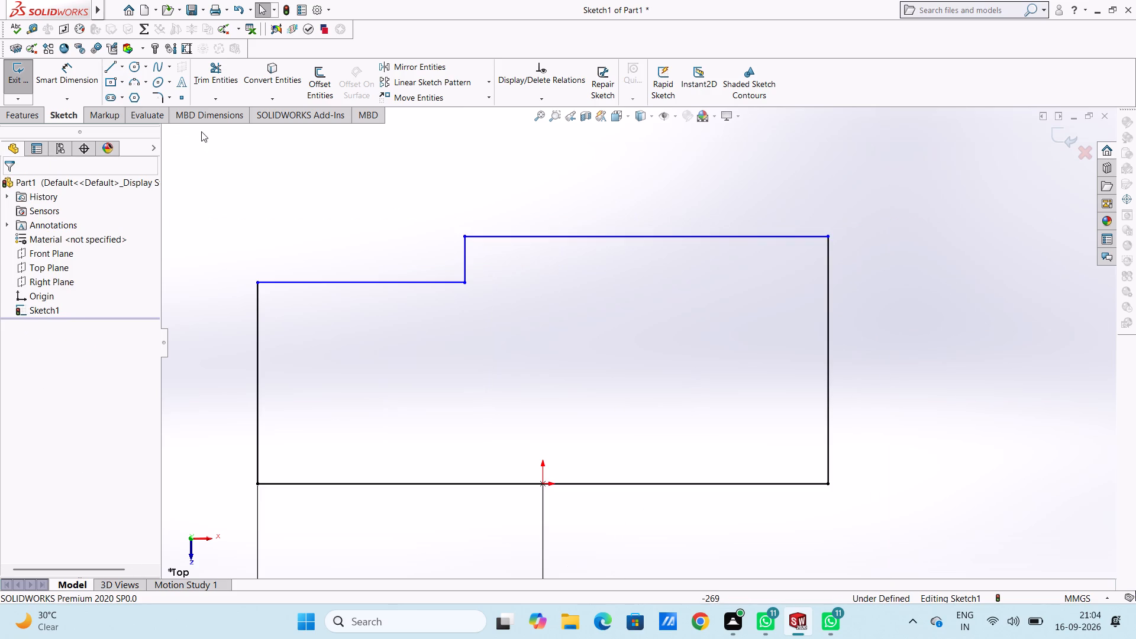
Draw a horizontal line about 297 mm long from the step's inner corner to just past the profile's right vertical edge.
left_click(111, 66)
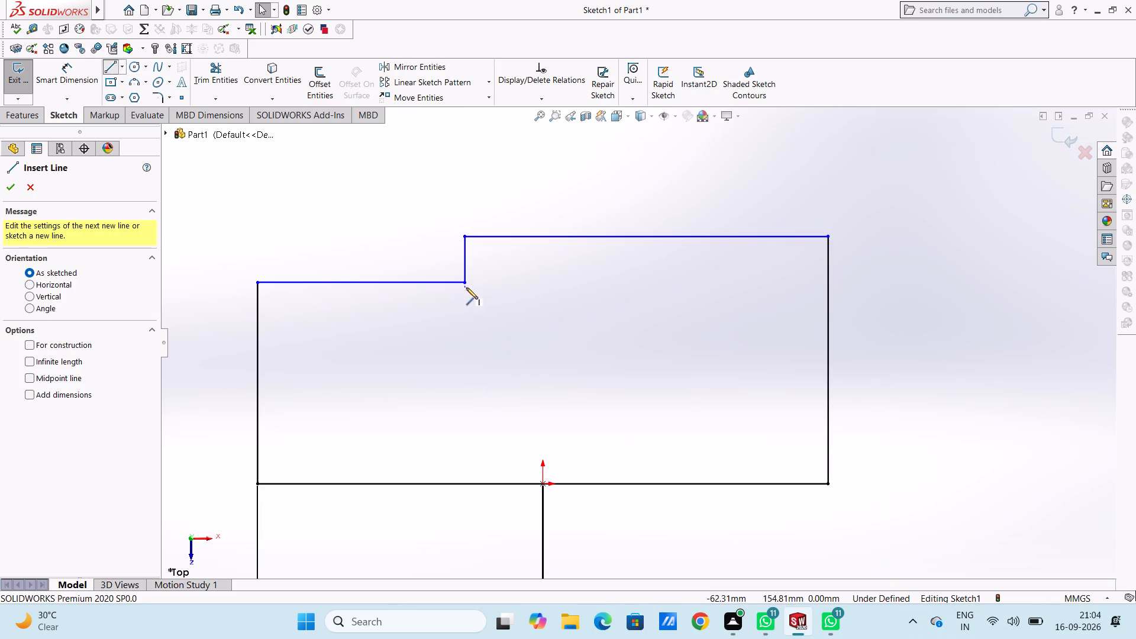
left_click(466, 280)
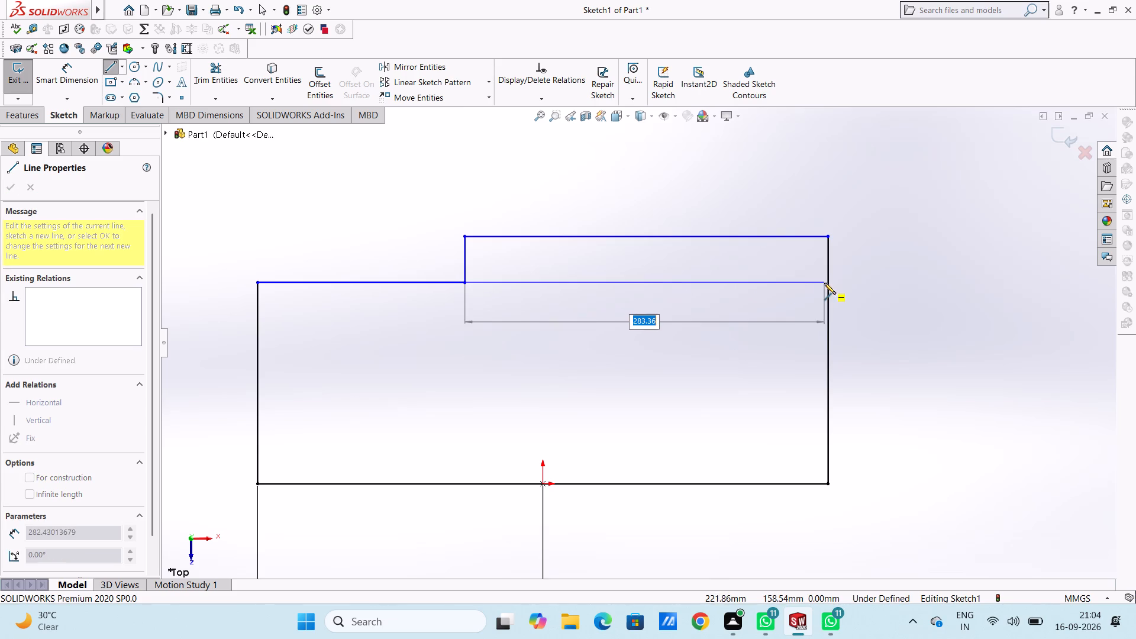
left_click(841, 283)
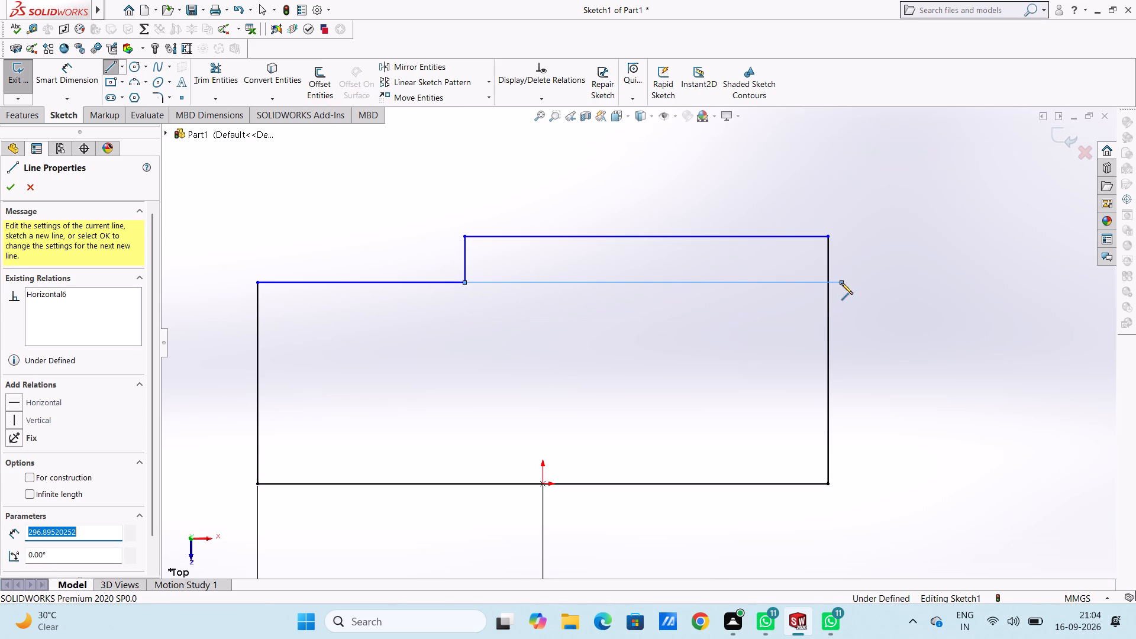
key("Escape")
key("Escape")
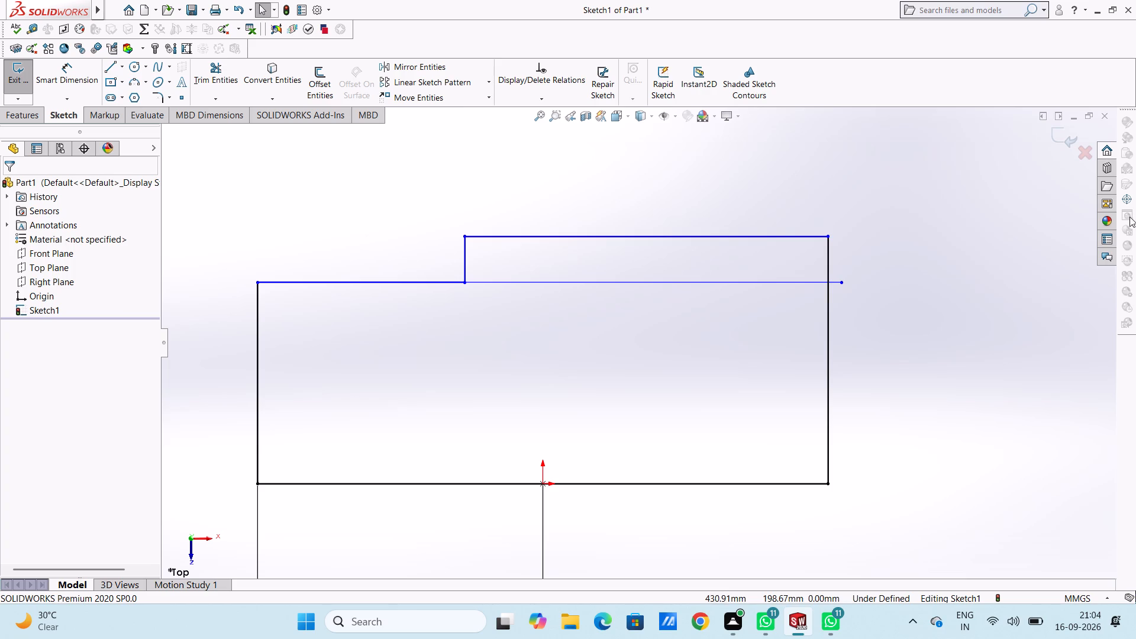
Draw a vertical line about 67.5 mm upward from where the horizontal helper line crosses the profile's right edge.
scroll(906, 251, "down", 3)
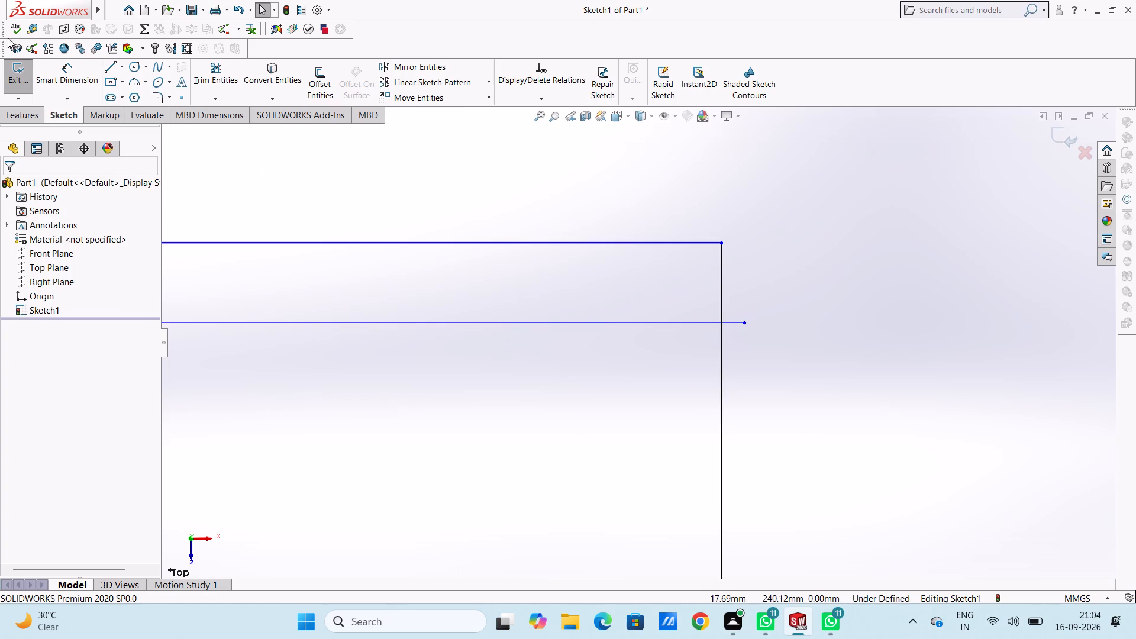
left_click(112, 64)
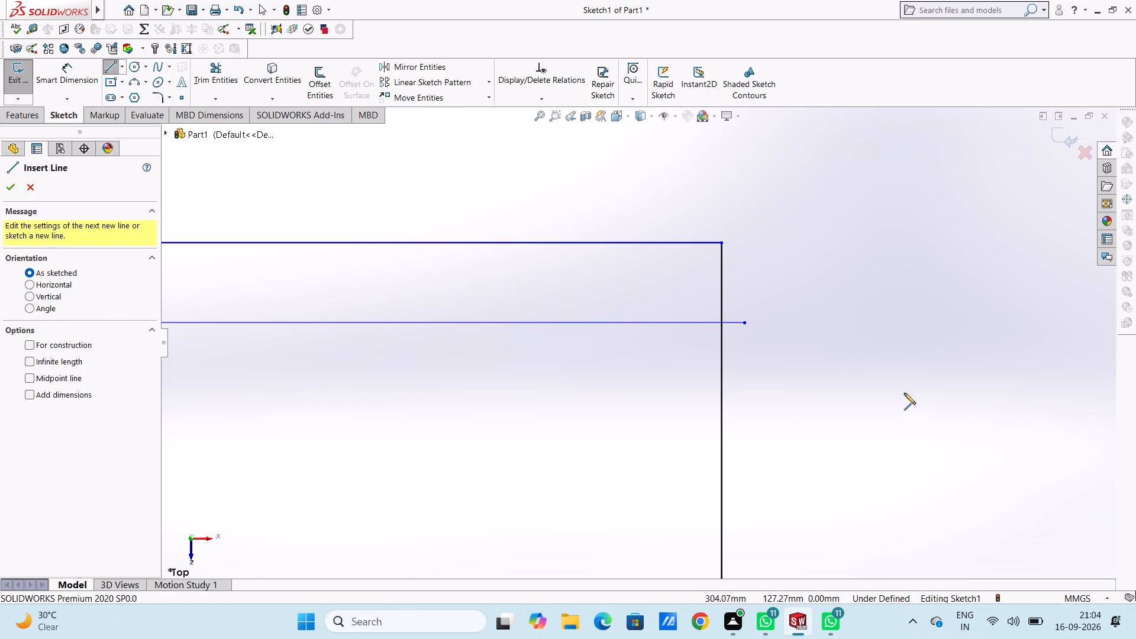
left_click(722, 322)
left_click(725, 173)
key("Escape")
key("Escape")
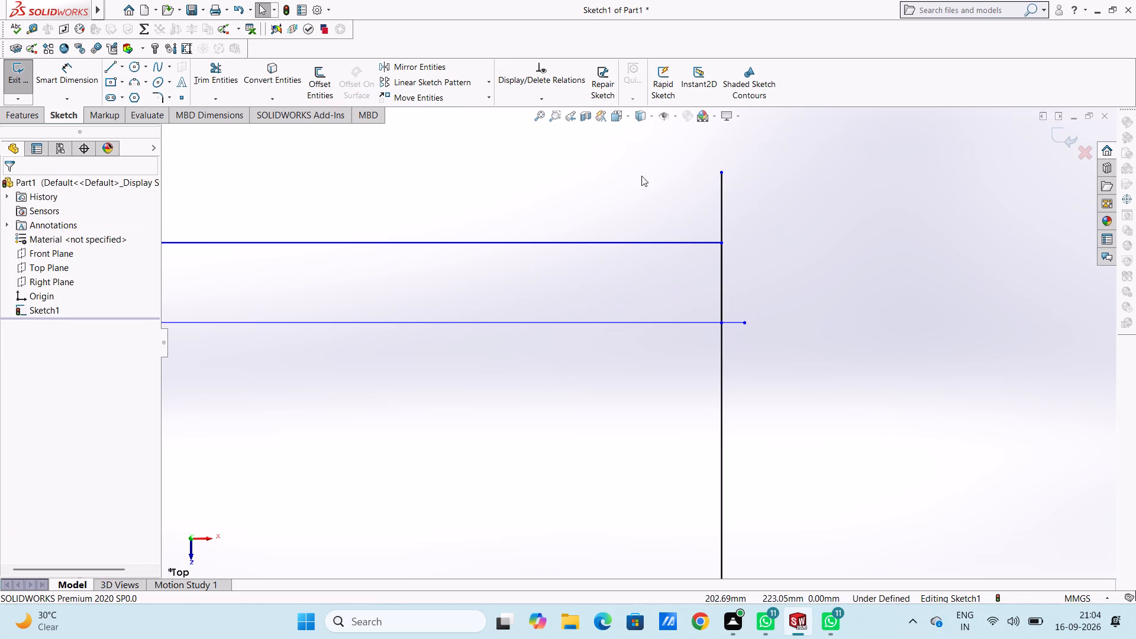
Draw a slanted line from the same crossing point up and to the left, past the profile's top edge.
left_click(109, 65)
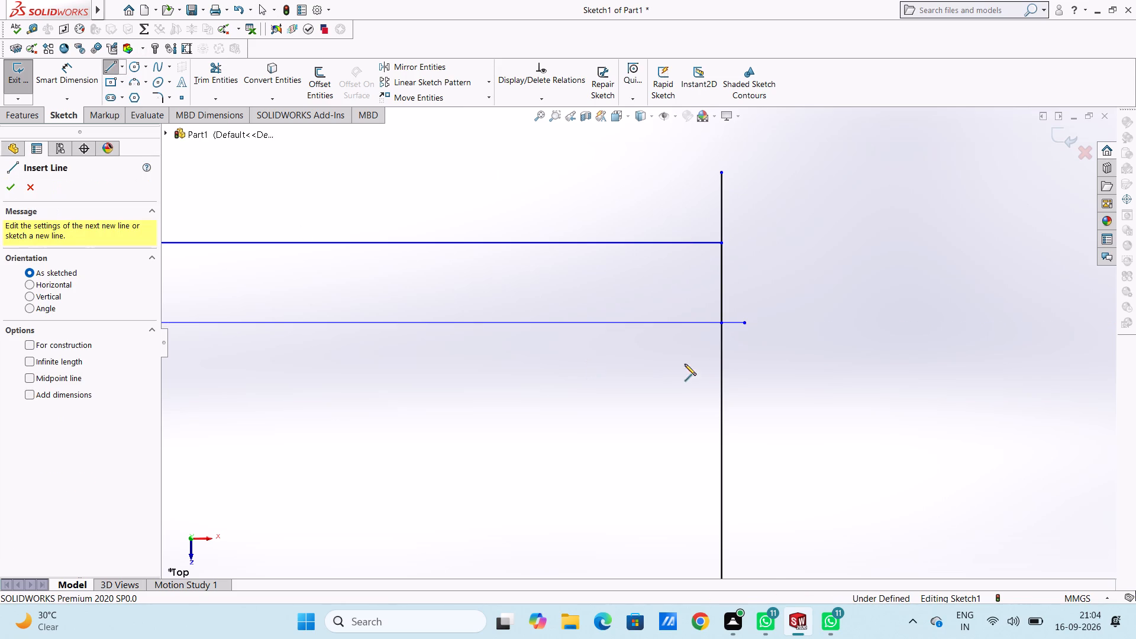
left_click(720, 324)
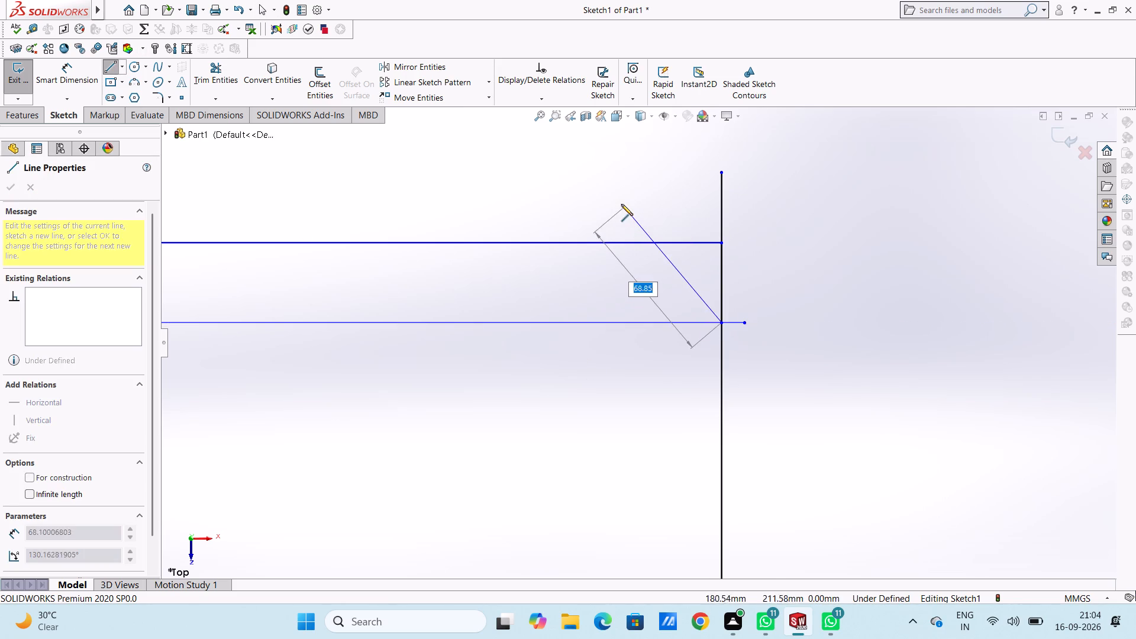
left_click(608, 187)
key("Escape")
key("Escape")
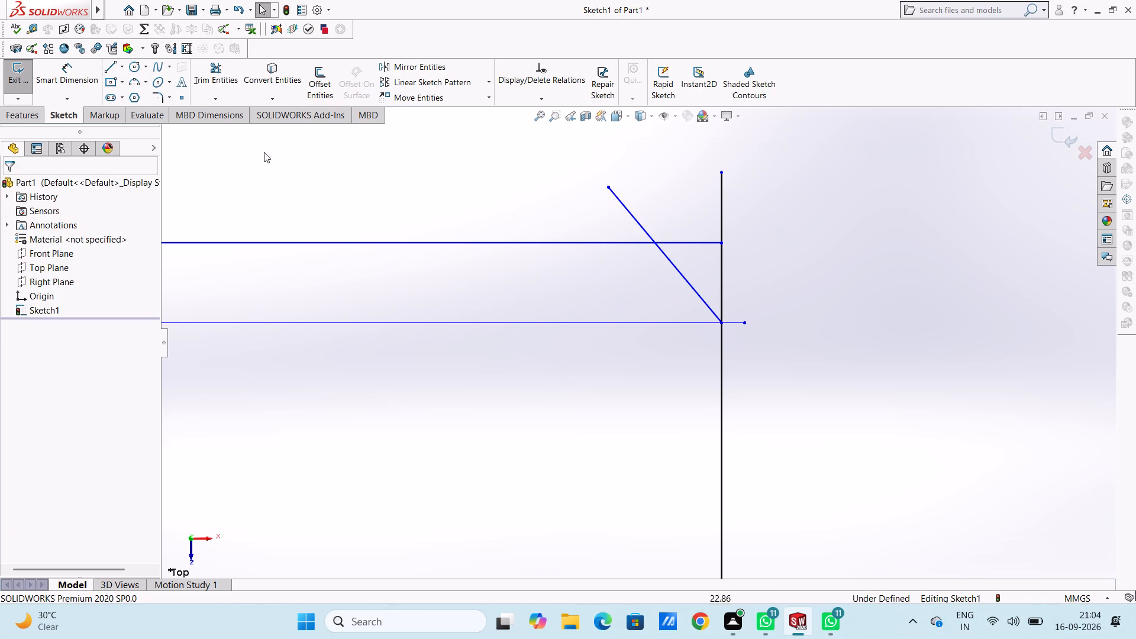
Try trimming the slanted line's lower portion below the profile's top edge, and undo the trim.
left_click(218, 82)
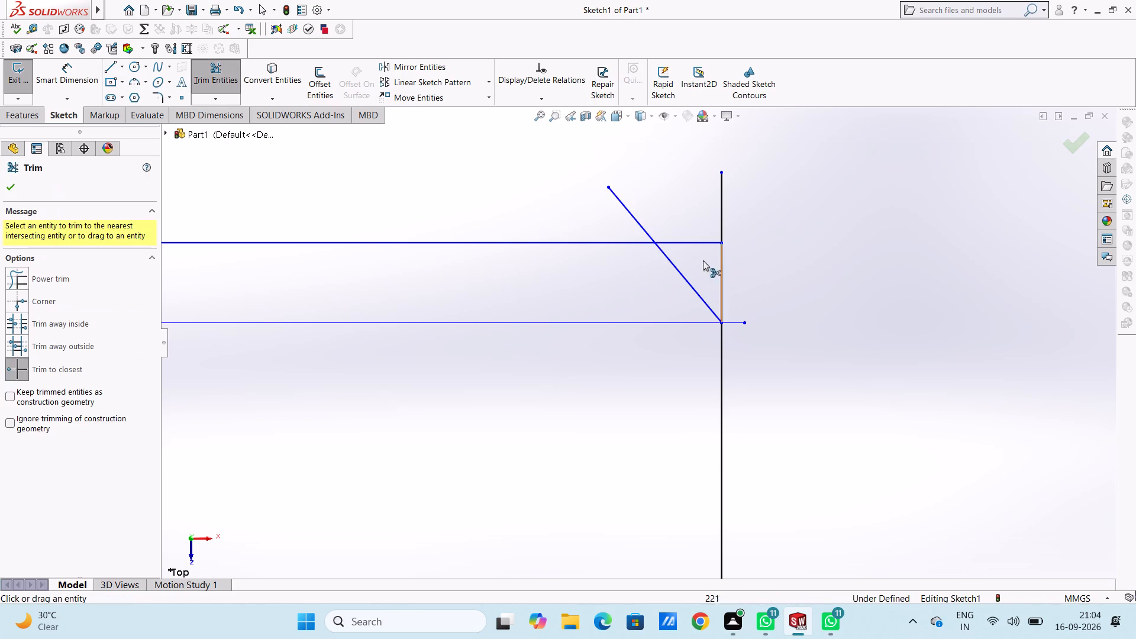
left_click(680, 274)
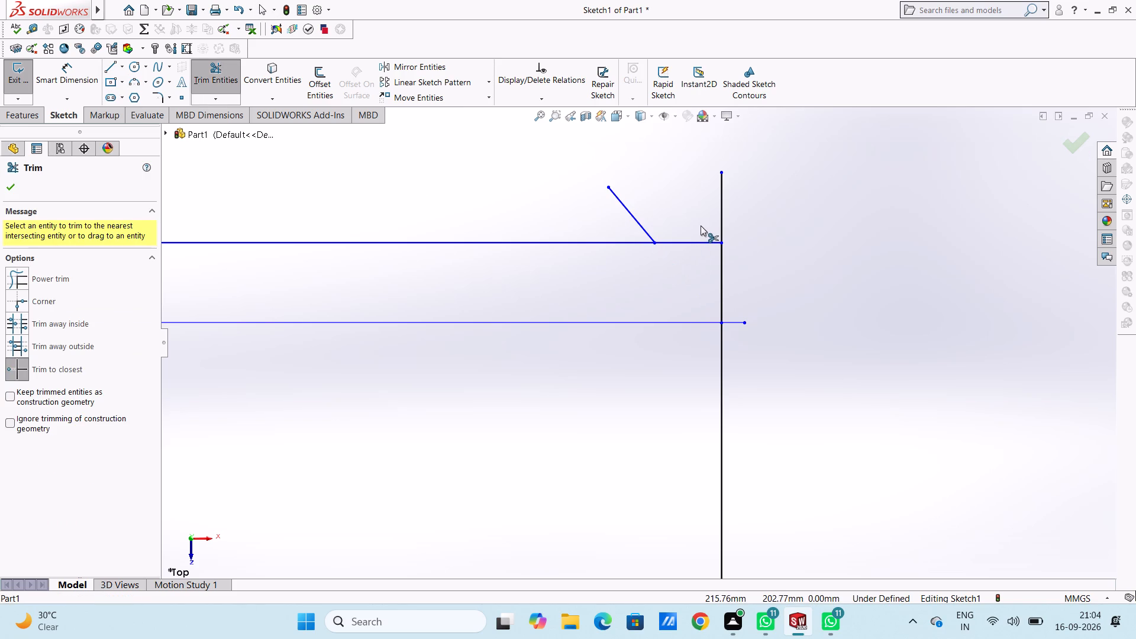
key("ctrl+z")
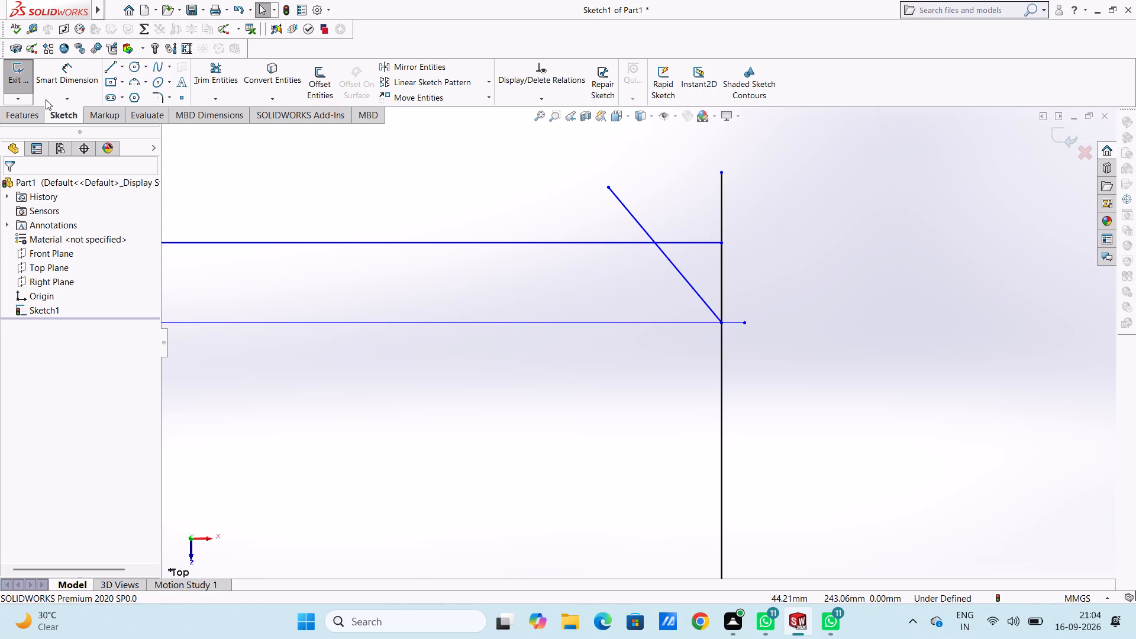
Dimension the angle between the slanted line and the vertical helper line as 30°.
left_click(60, 80)
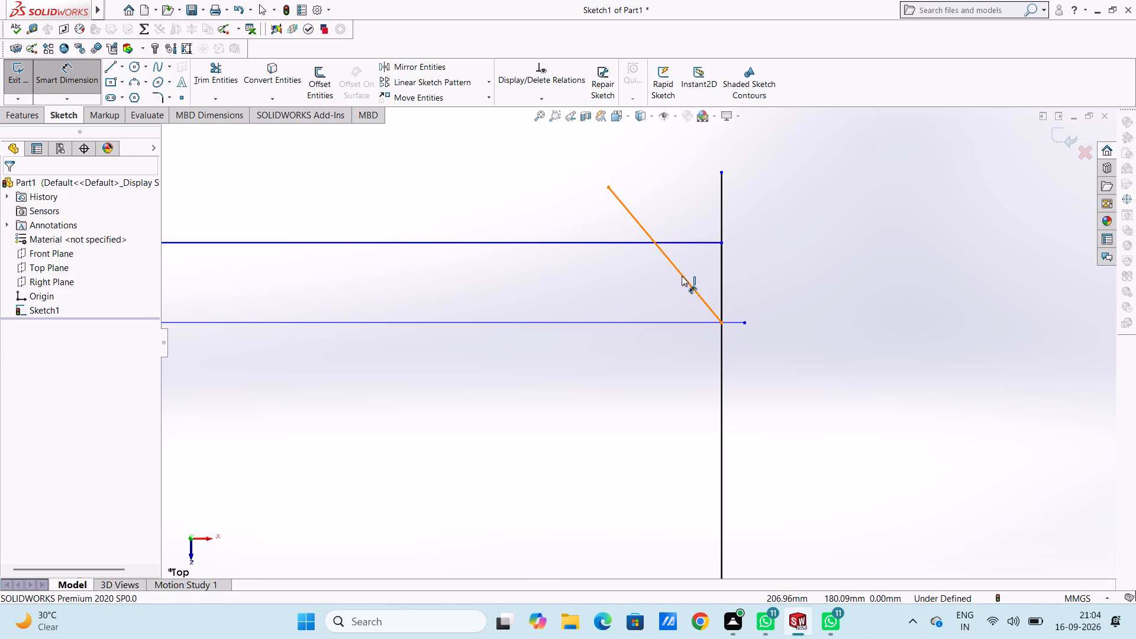
left_click(682, 276)
left_click(718, 229)
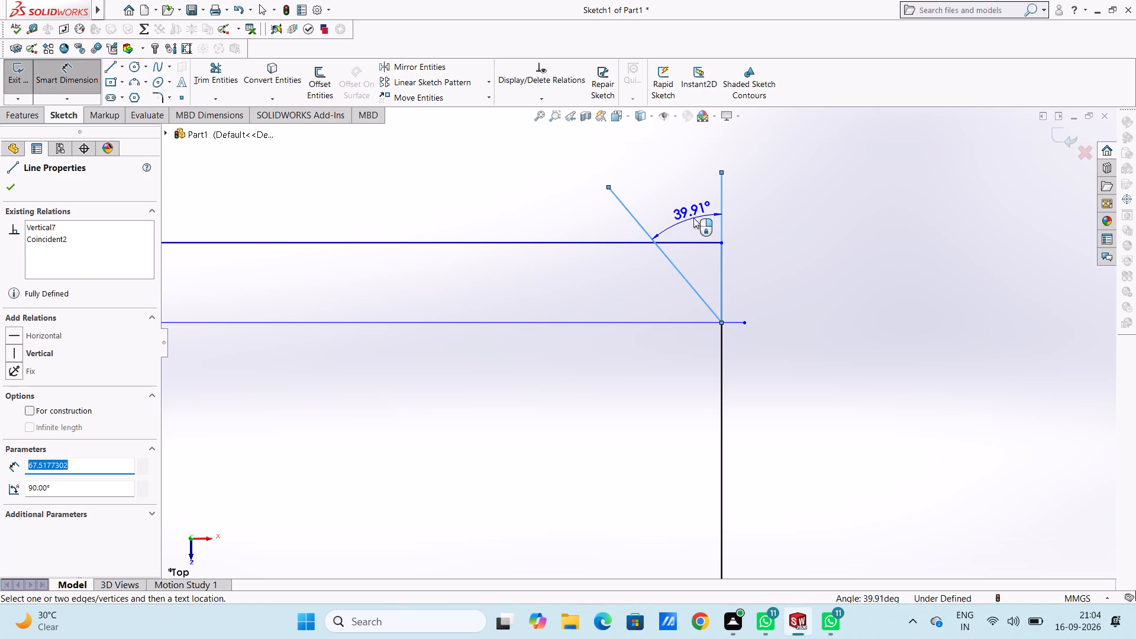
left_click(693, 218)
type("30")
key("Return")
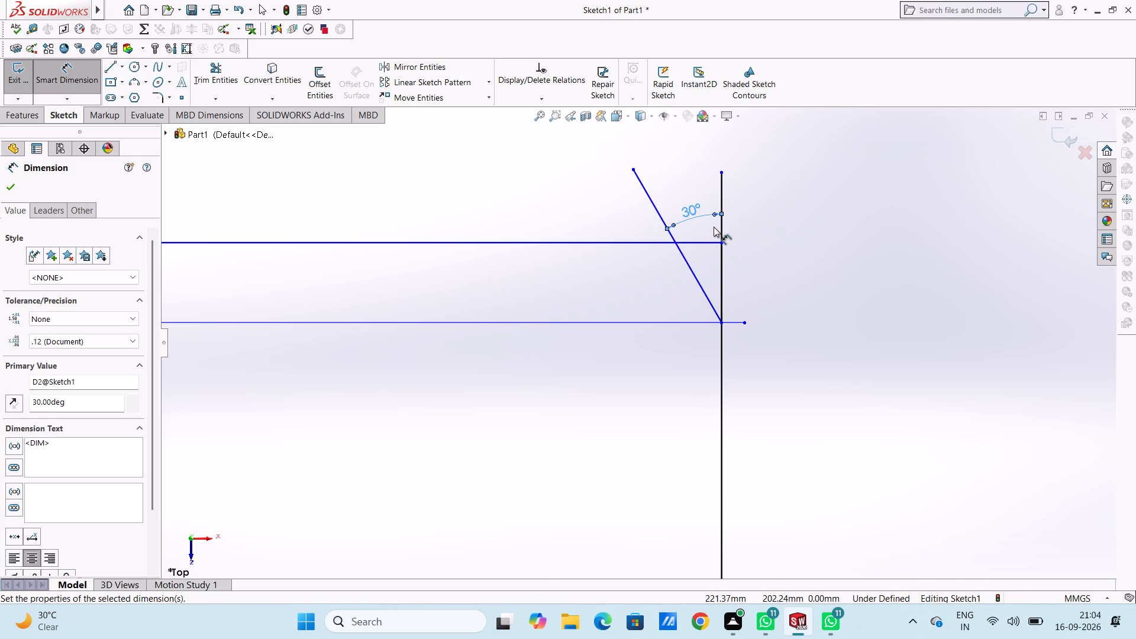
left_click(693, 174)
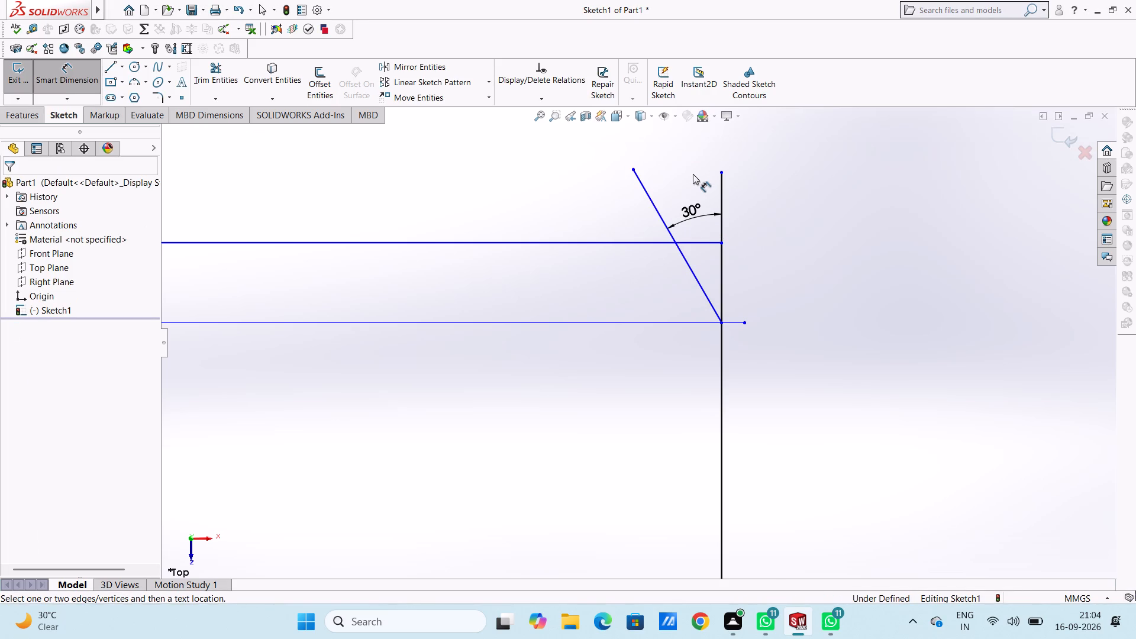
key("Escape")
key("Escape")
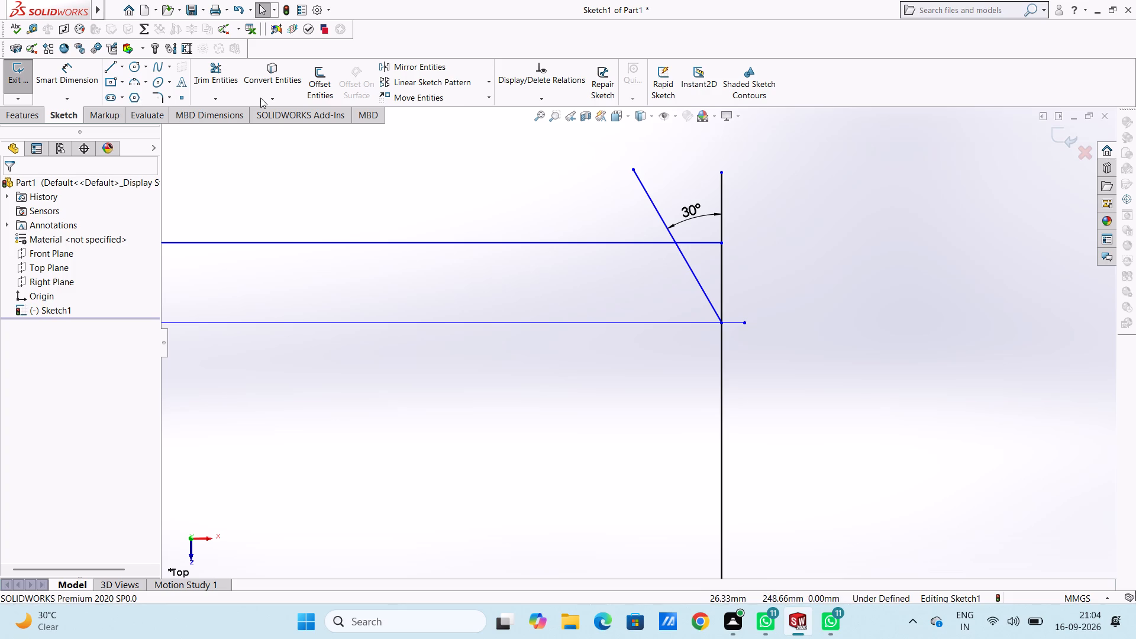
Trim the slanted and vertical helper lines above the profile's top edge, and remove the entire horizontal helper line.
left_click(220, 72)
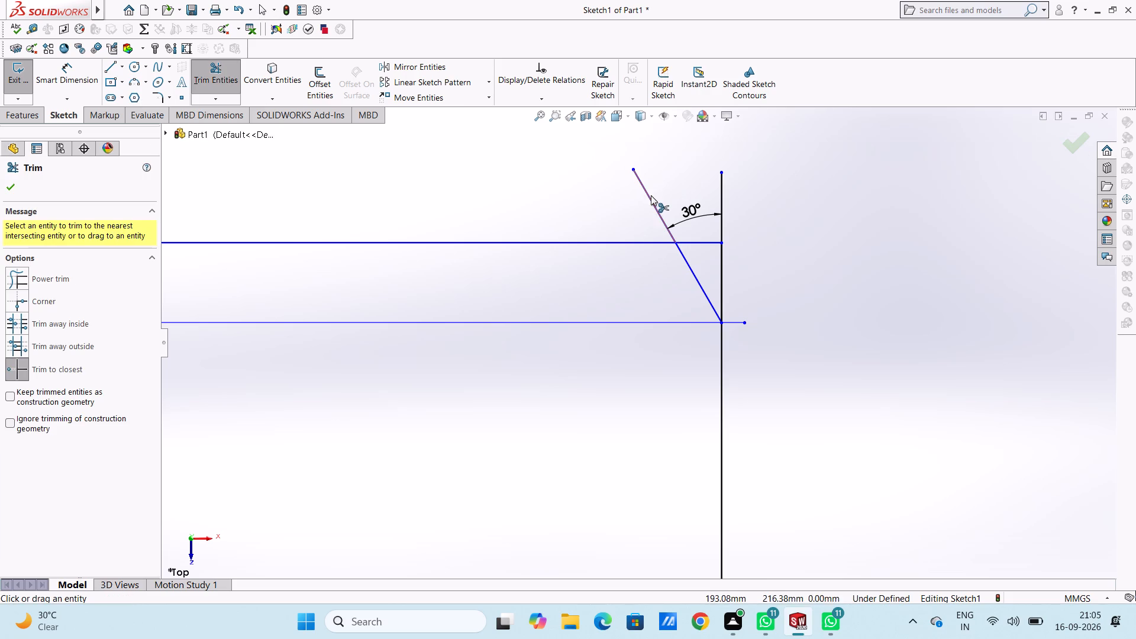
left_click(651, 195)
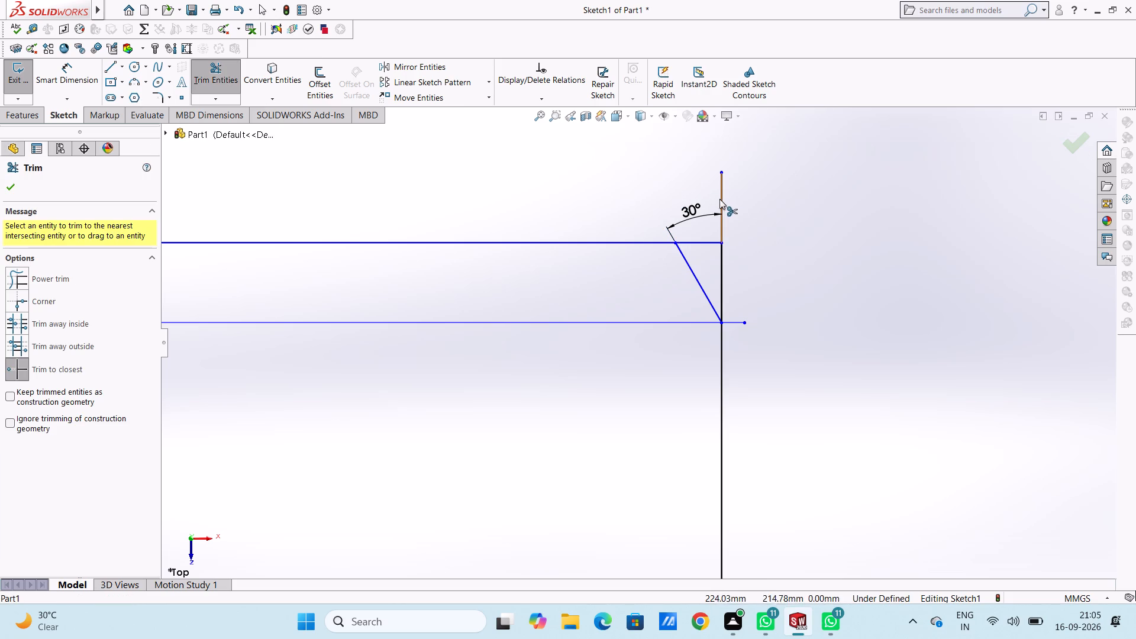
left_click(719, 199)
left_click(722, 228)
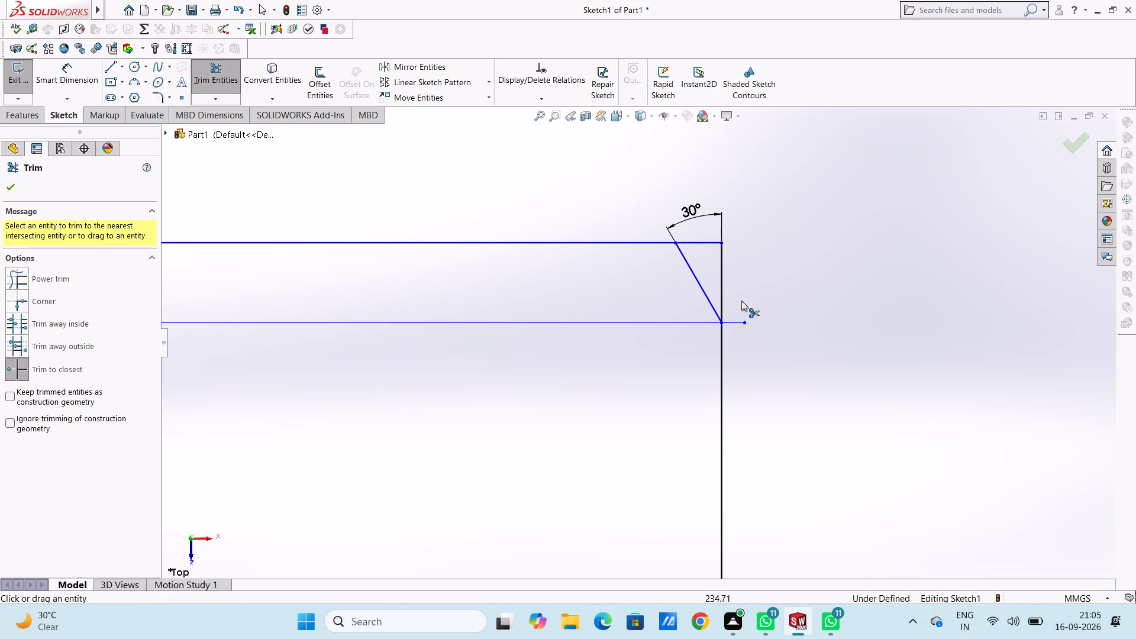
left_click(734, 322)
scroll(632, 369, "down", 2)
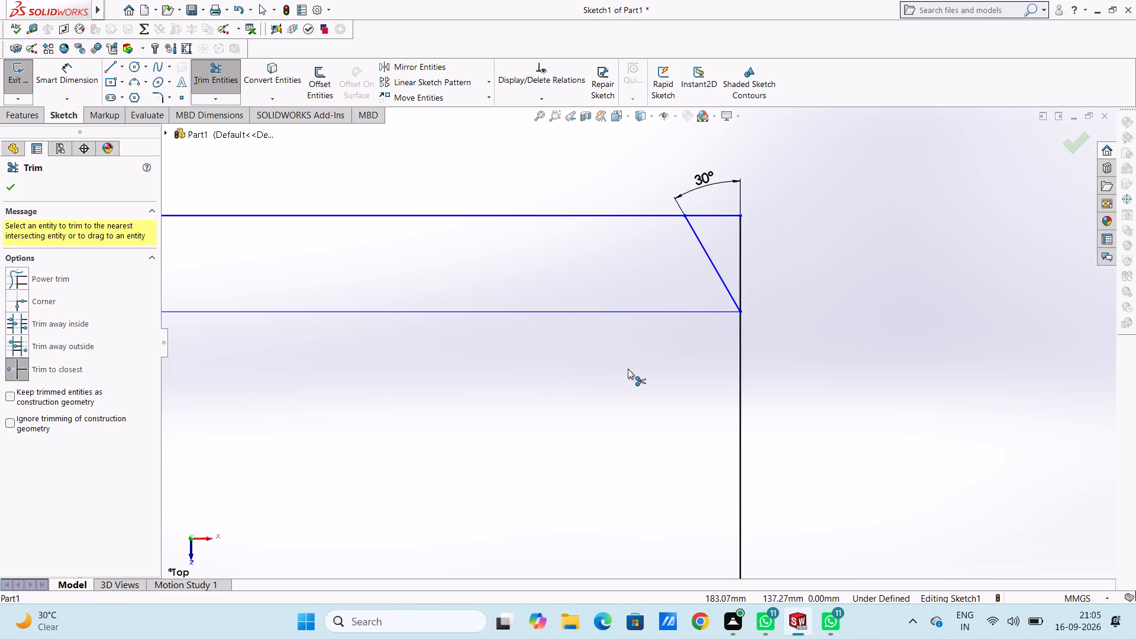
scroll(628, 369, "up", 4)
left_click(518, 321)
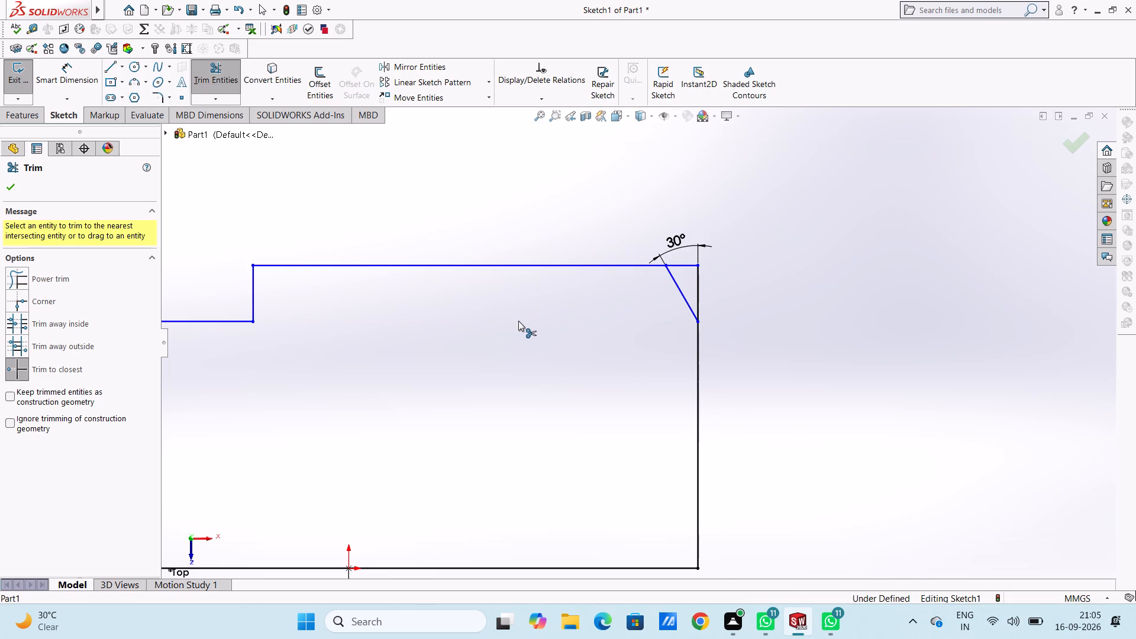
Trim the top edge and the overlapping vertical lines beyond the slanted line to leave a bevelled upper-right corner.
left_click(685, 264)
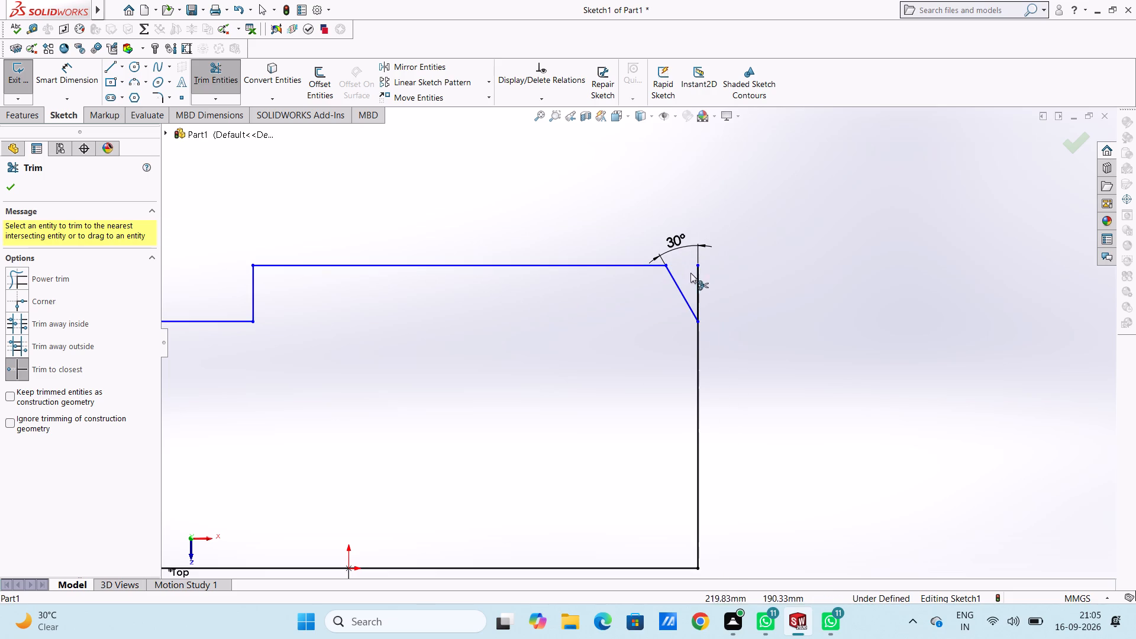
left_click(700, 283)
left_click(700, 283)
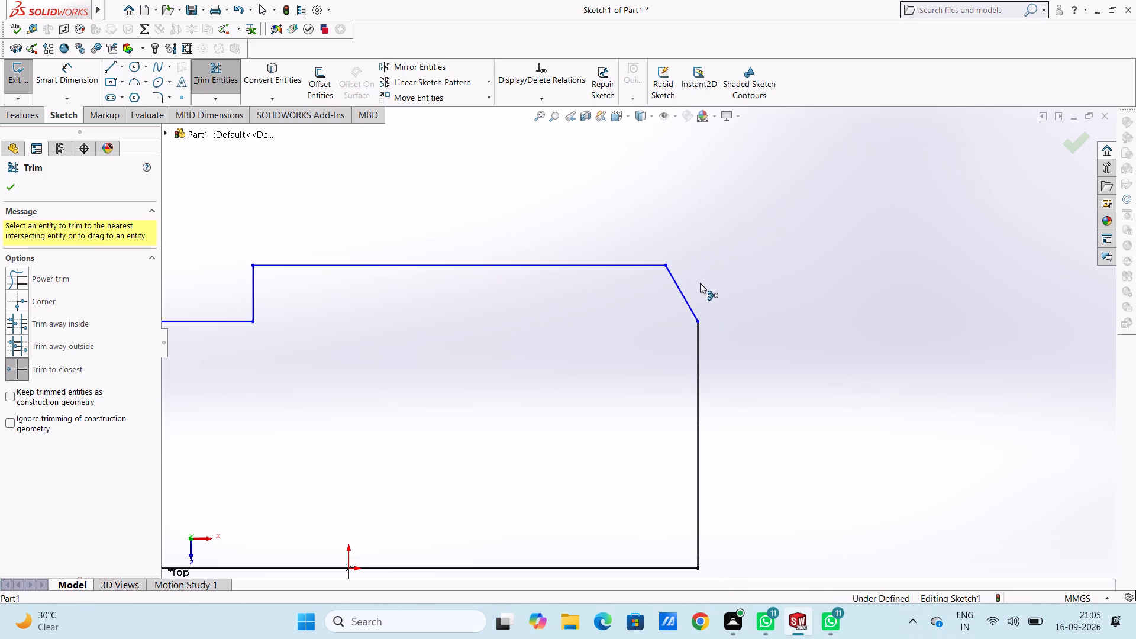
key("Escape")
key("Escape")
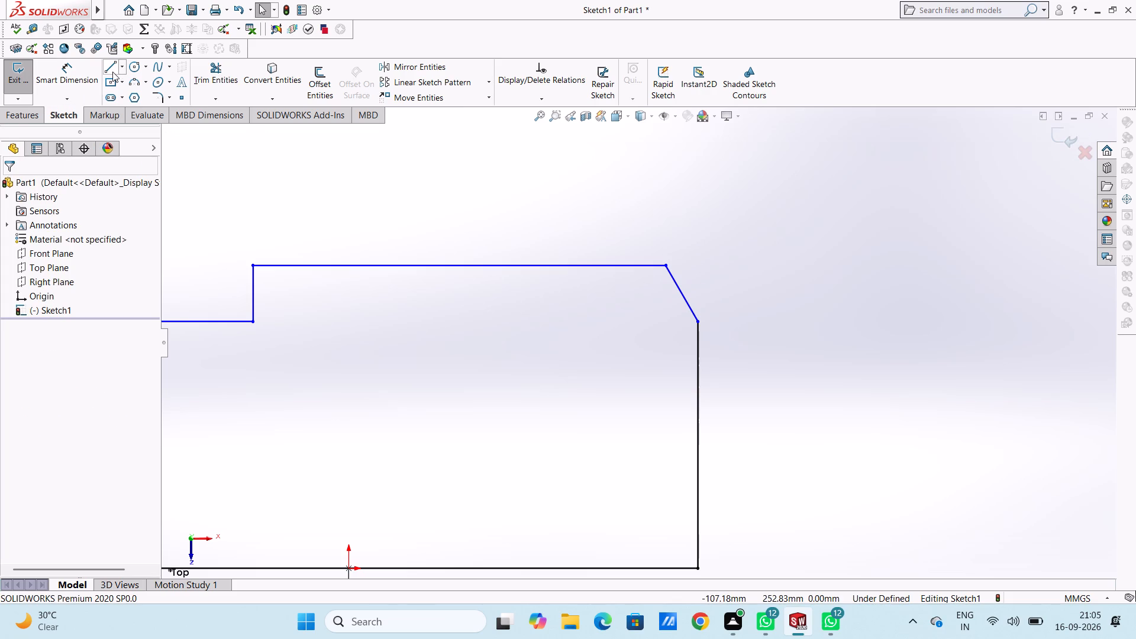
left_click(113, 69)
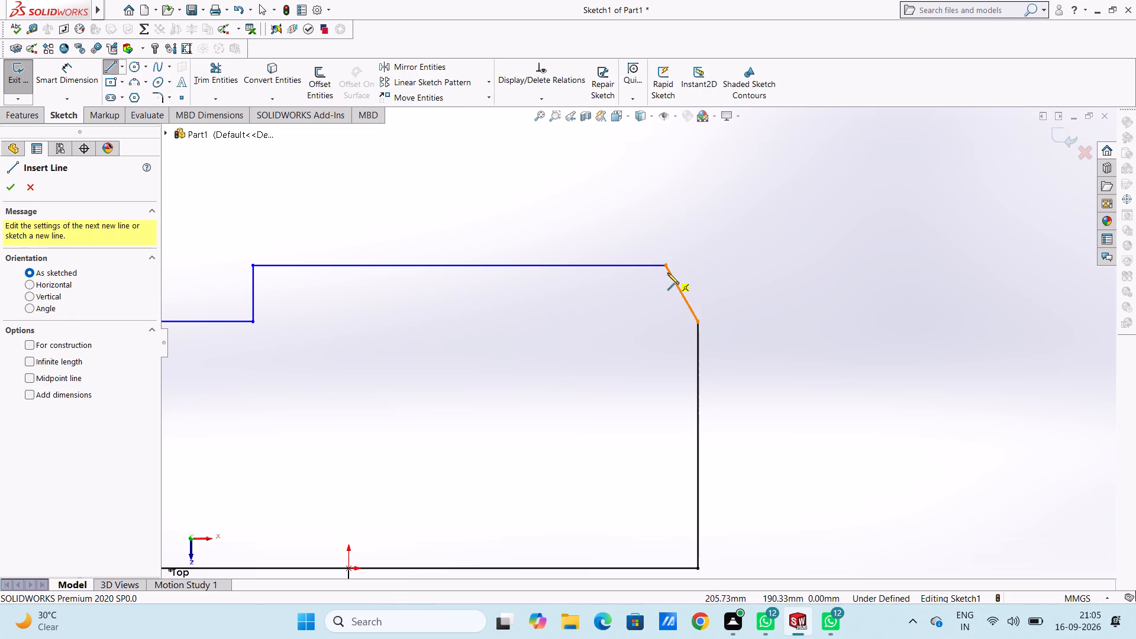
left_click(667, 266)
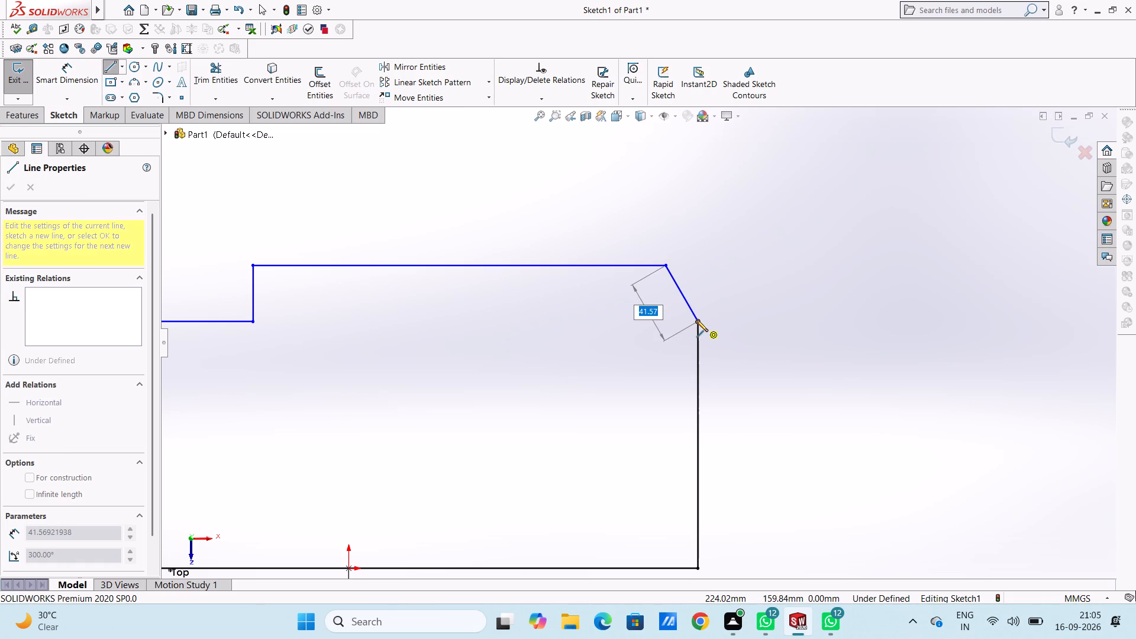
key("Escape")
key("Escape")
Draw a 36 mm vertical line up from the profile's lower-right corner, and from its top end a vertical helper line about 152 mm downward.
scroll(668, 415, "up", 1)
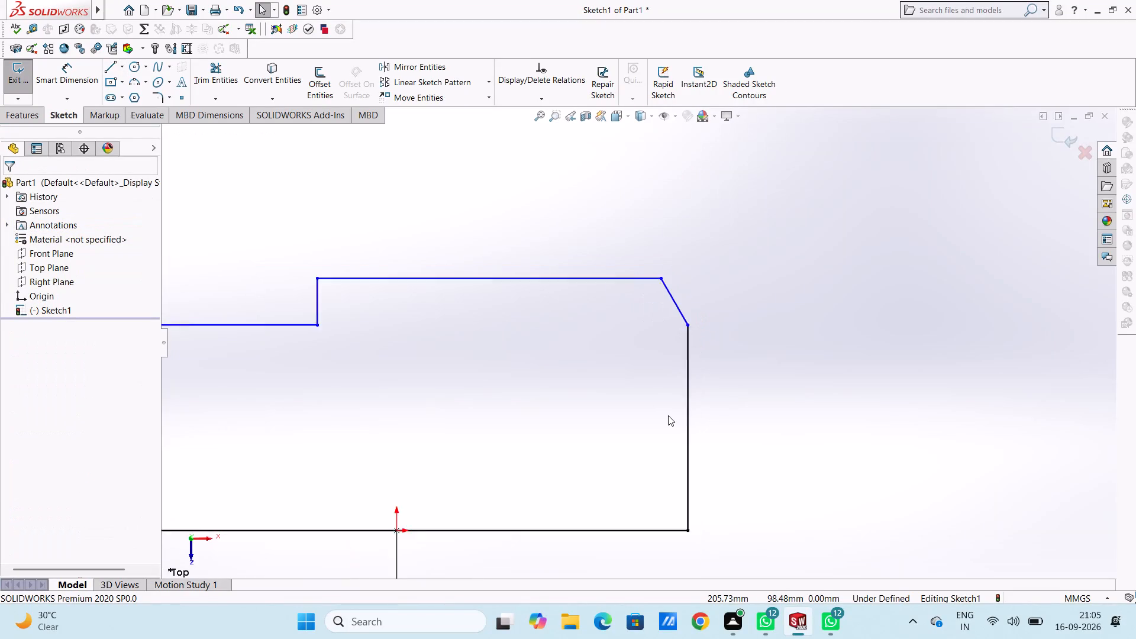
scroll(668, 415, "up", 3)
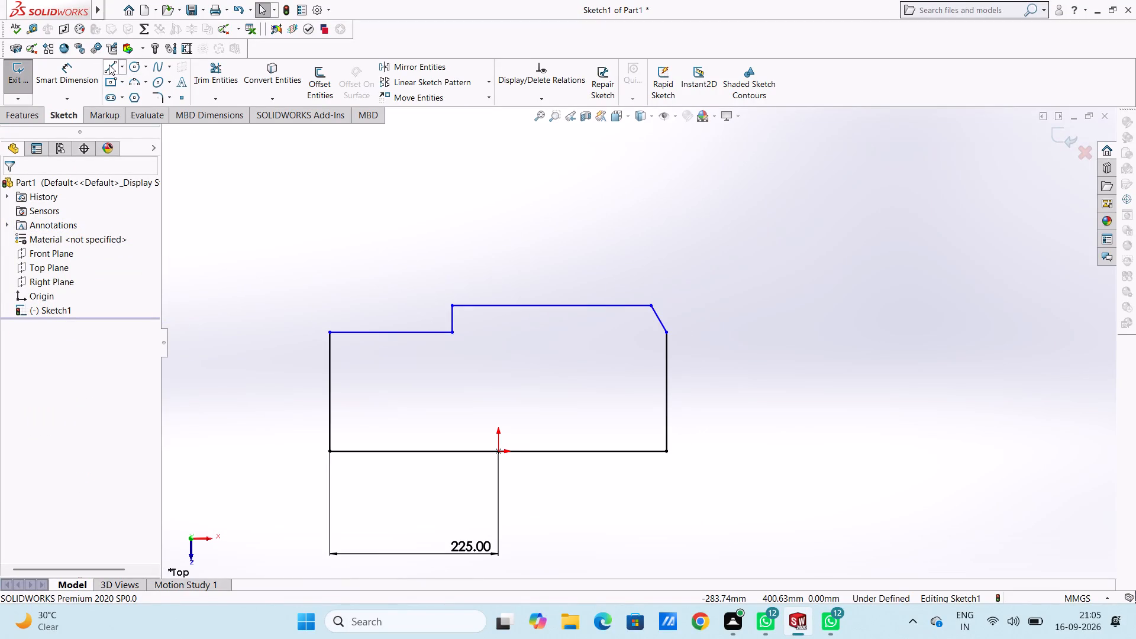
left_click(109, 64)
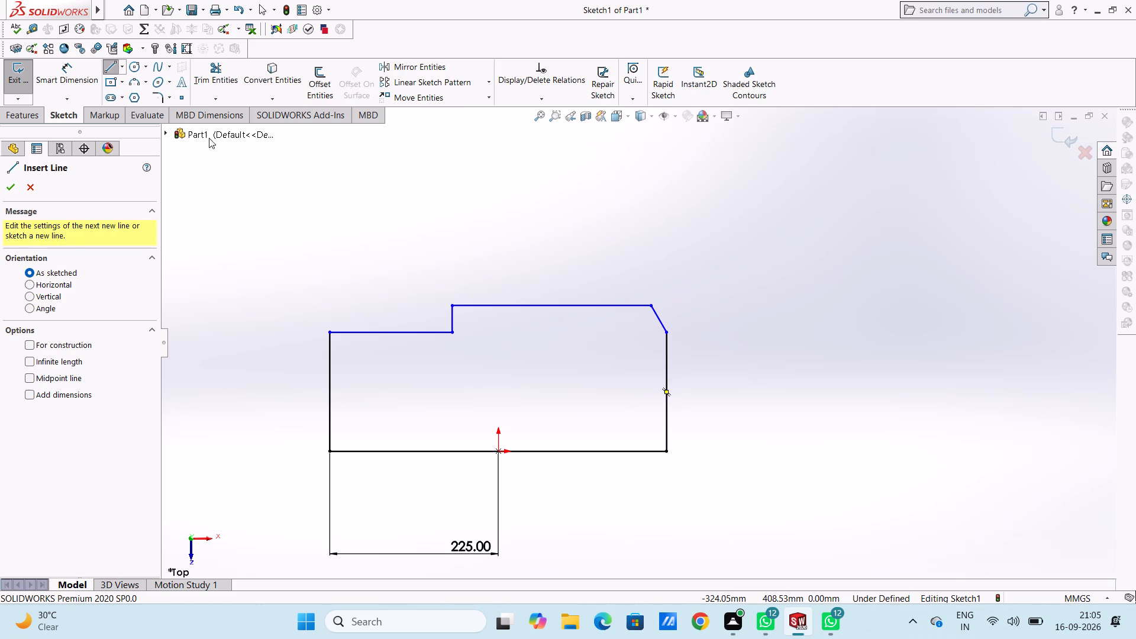
left_click(669, 451)
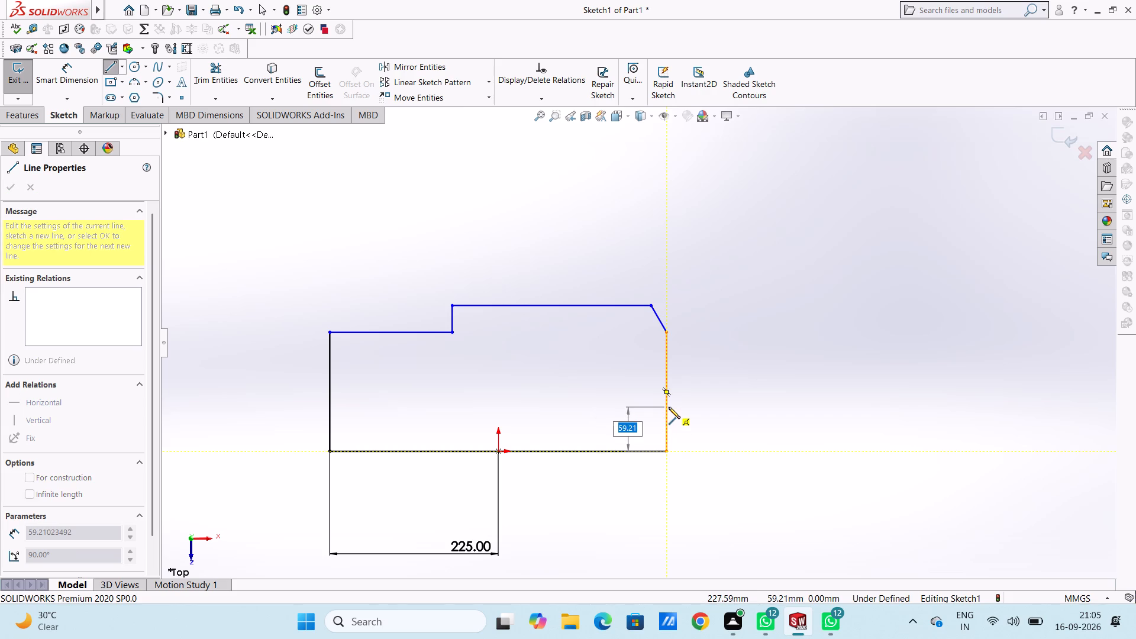
type("36")
key("Return")
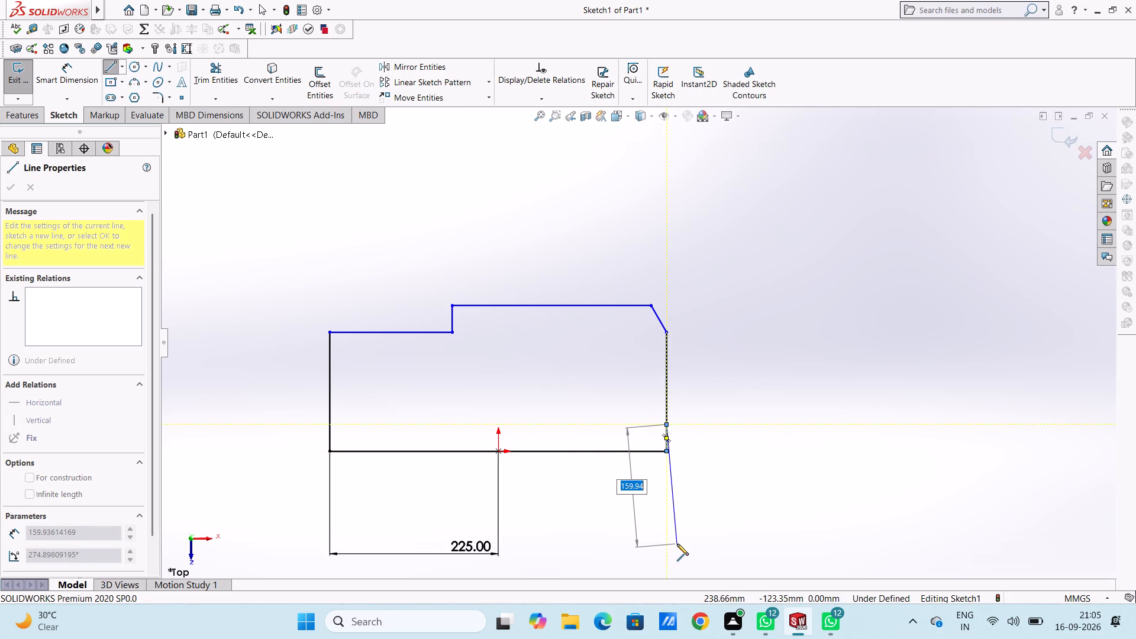
left_click(666, 538)
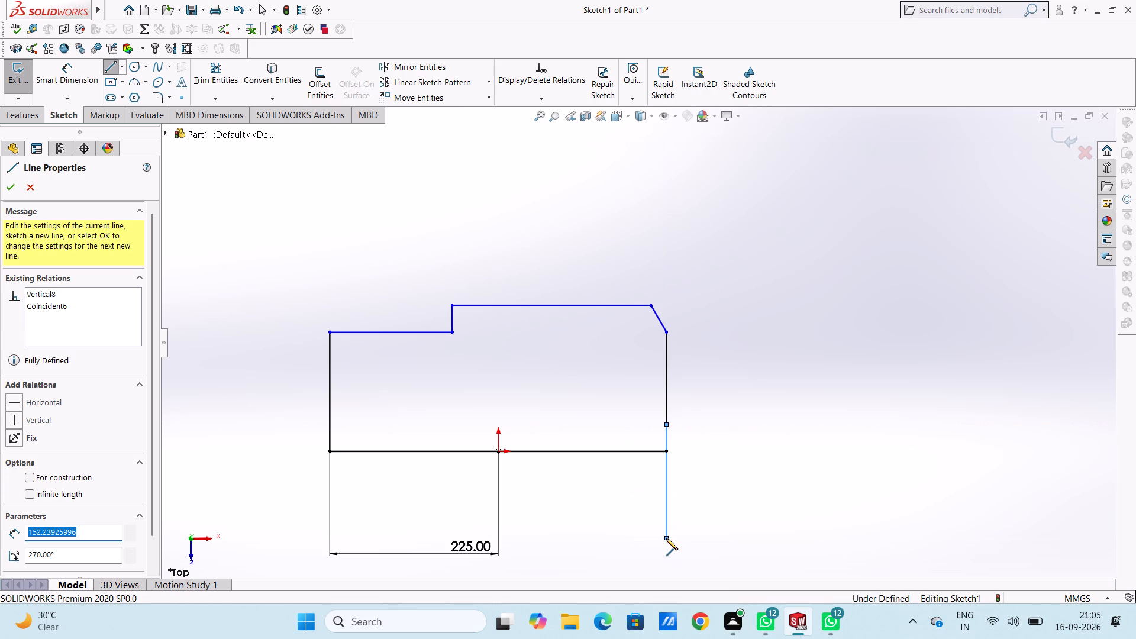
key("Escape")
key("Escape")
Draw a slanted line about 110 mm long from the helper line's top end down and left across the base line.
scroll(674, 474, "down", 1)
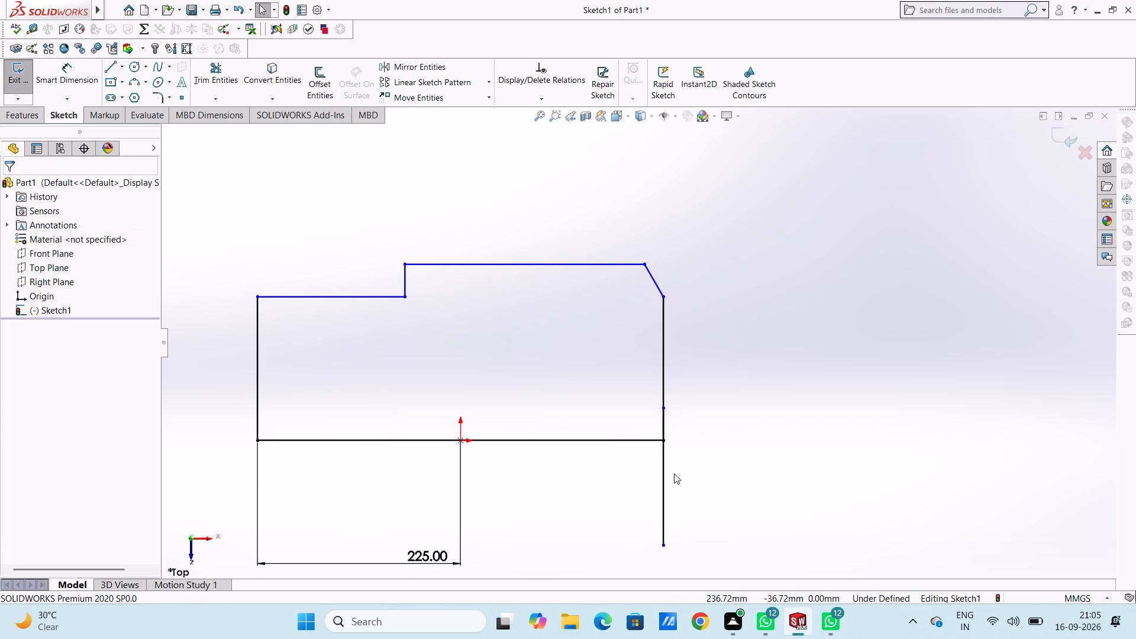
scroll(674, 473, "down", 2)
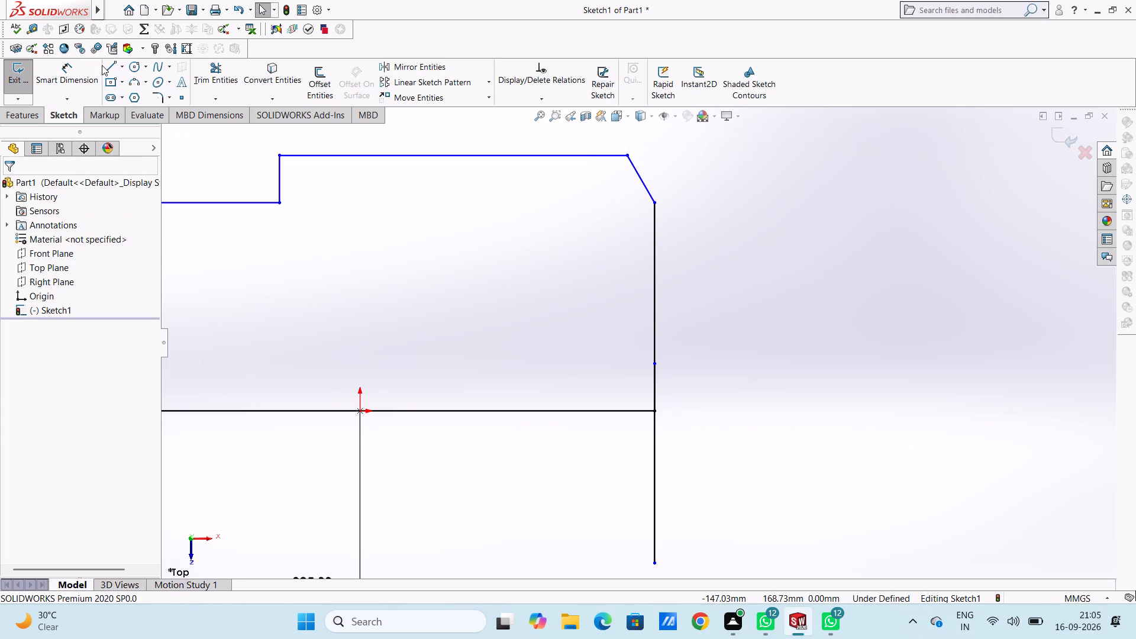
left_click(106, 66)
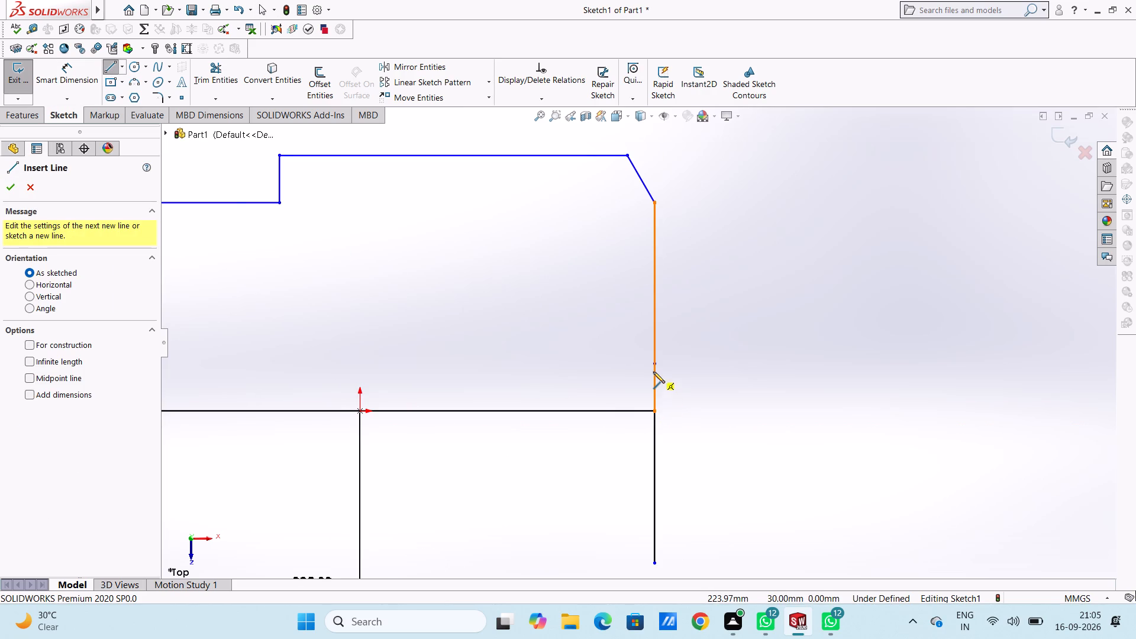
left_click(655, 362)
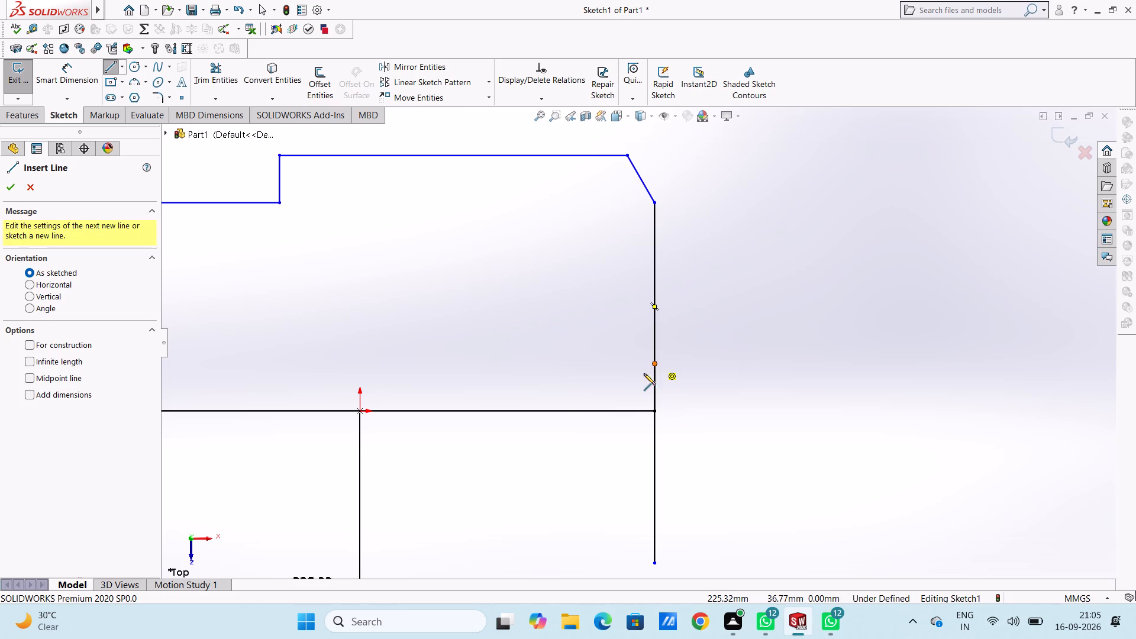
left_click(569, 480)
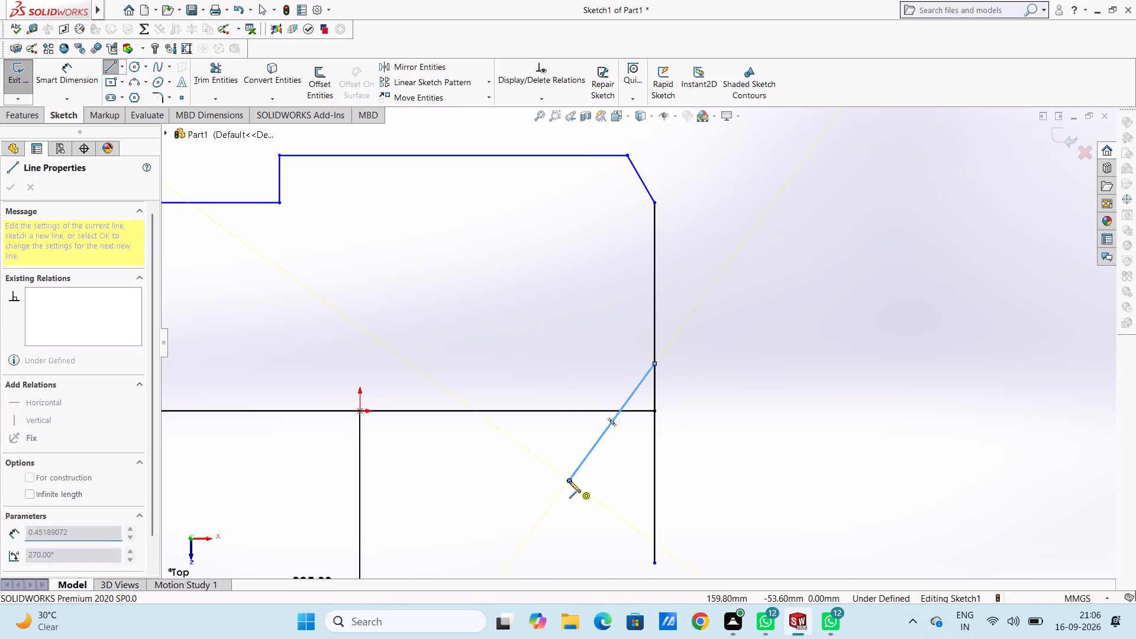
key("Escape")
key("Escape")
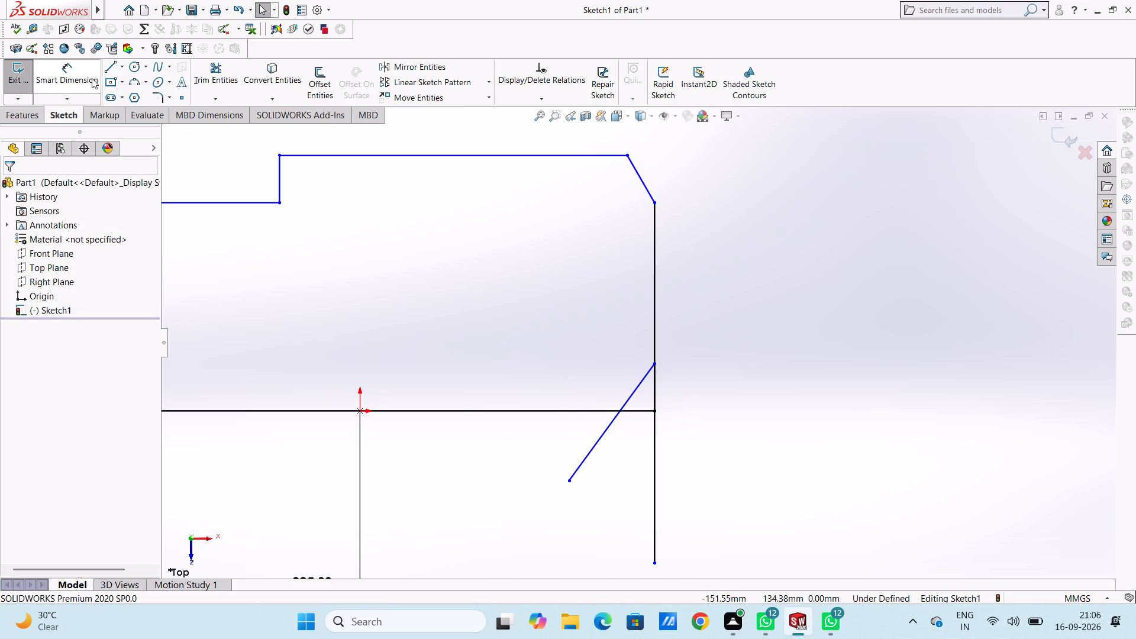
Dimension the angle between the slanted line and the vertical helper line as 30°.
left_click(89, 75)
left_click(589, 455)
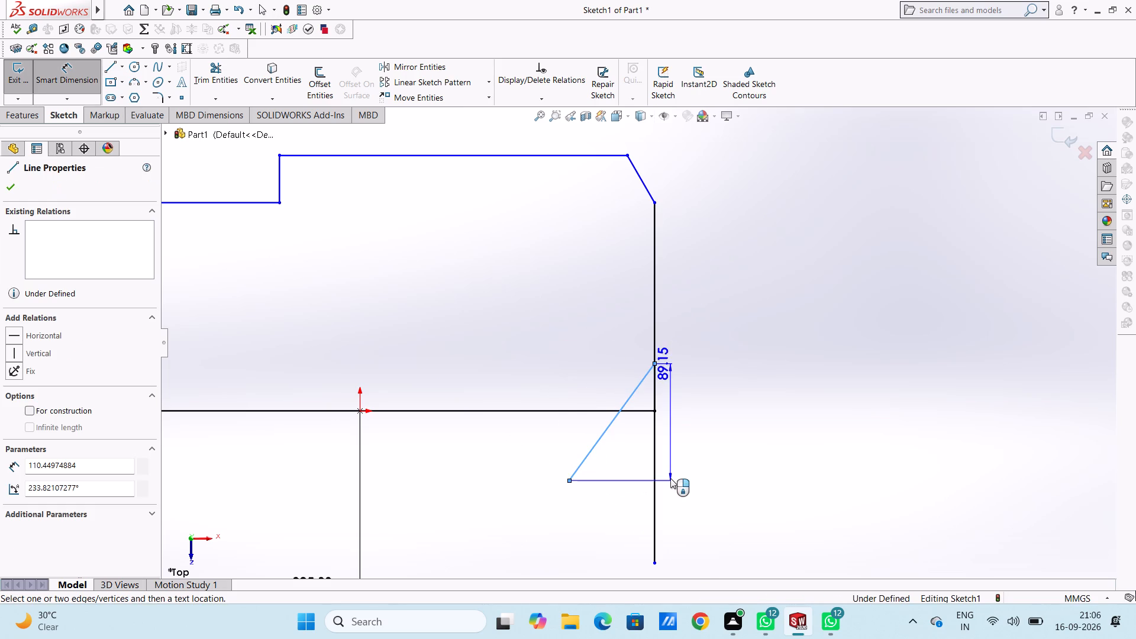
left_click(653, 478)
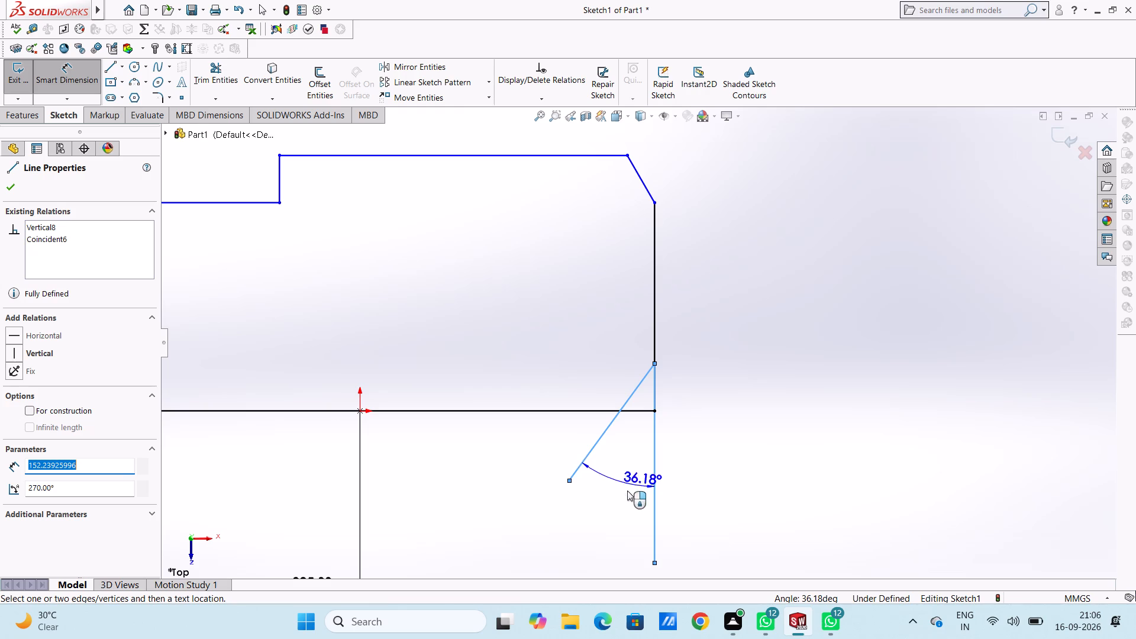
left_click(628, 464)
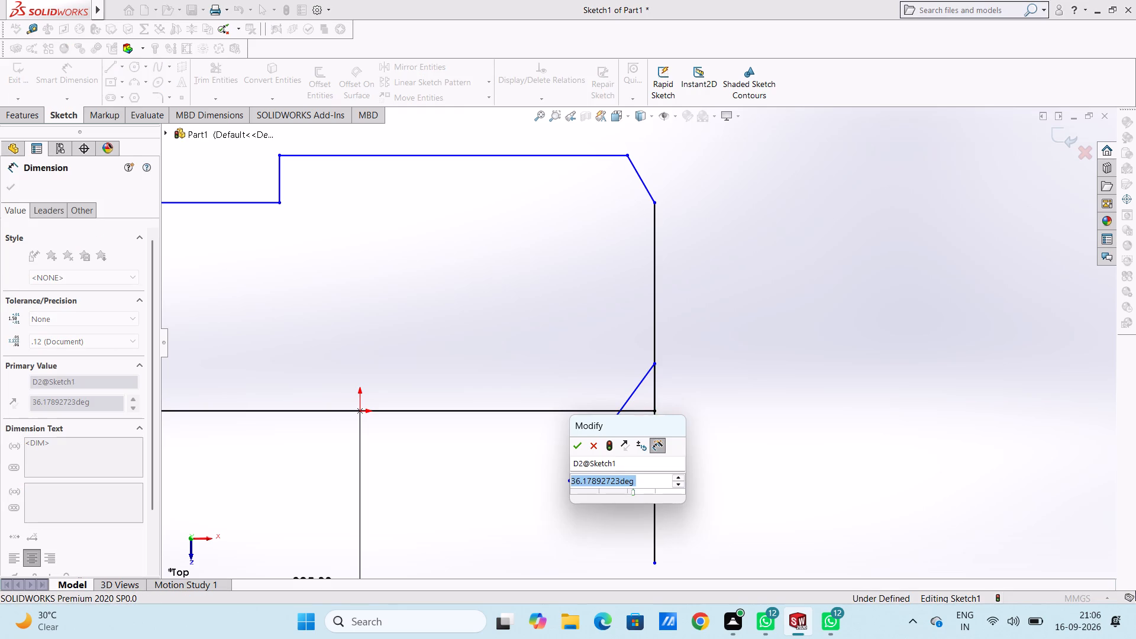
type("30")
key("Return")
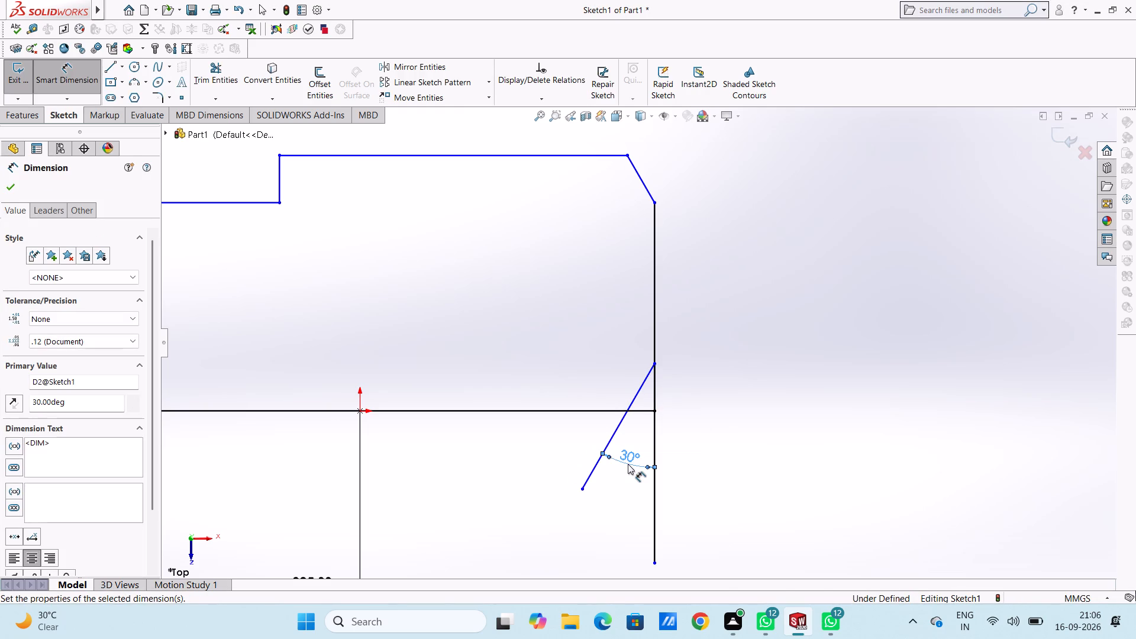
left_click(622, 467)
key("Escape")
key("Escape")
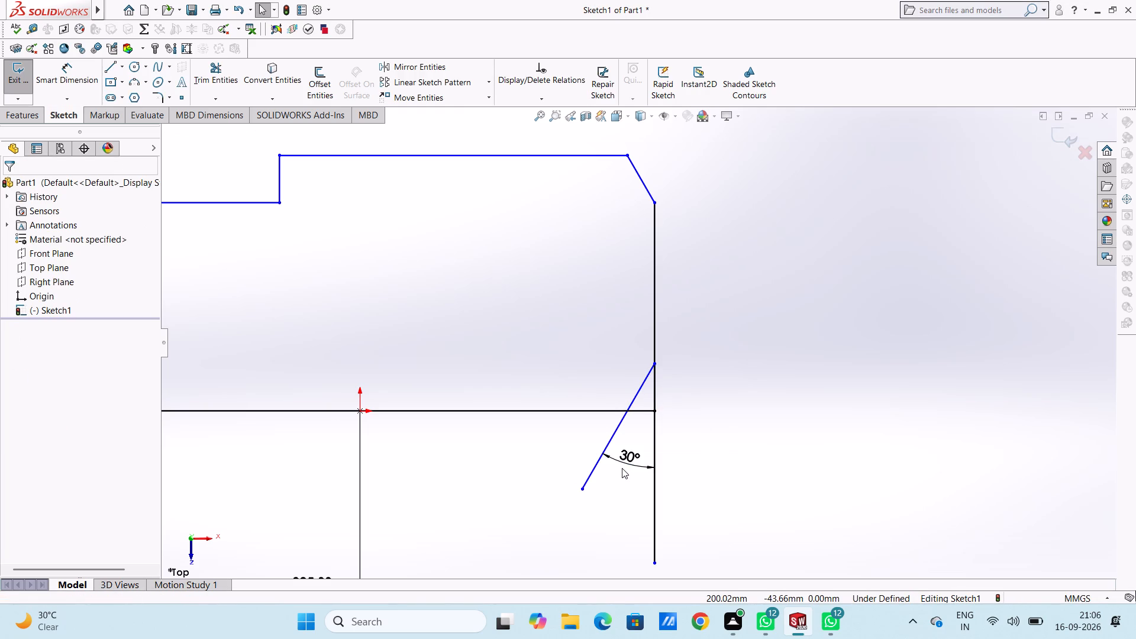
Trim the slanted and helper lines below the base, plus the base and overlapping vertical lines beyond the slant, to leave a bevelled lower-right corner.
left_click(218, 71)
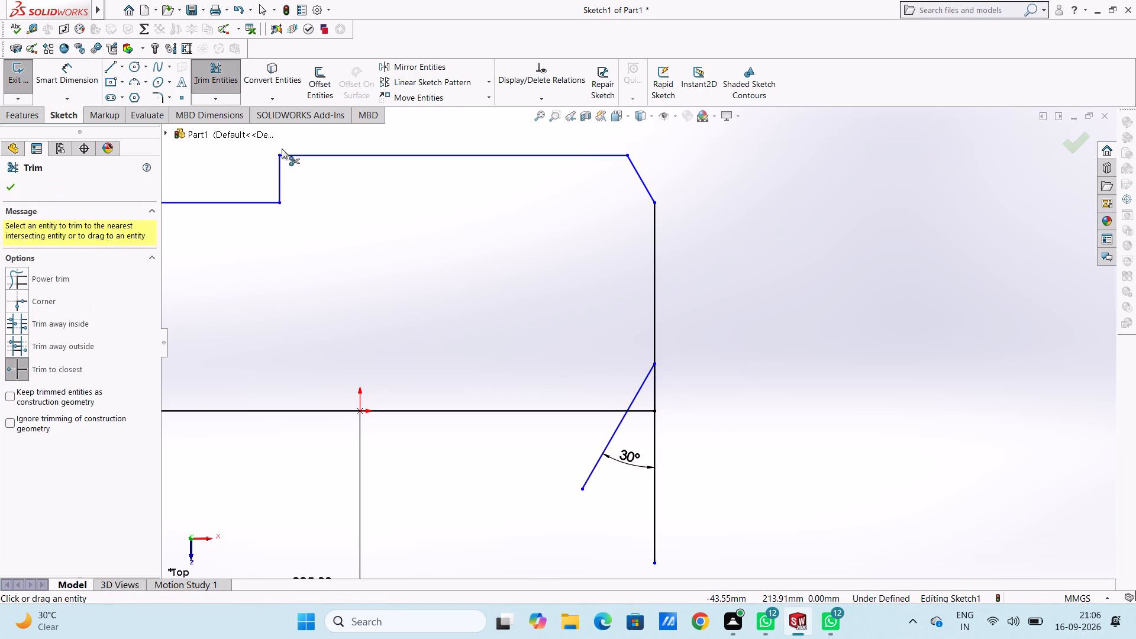
left_click(614, 437)
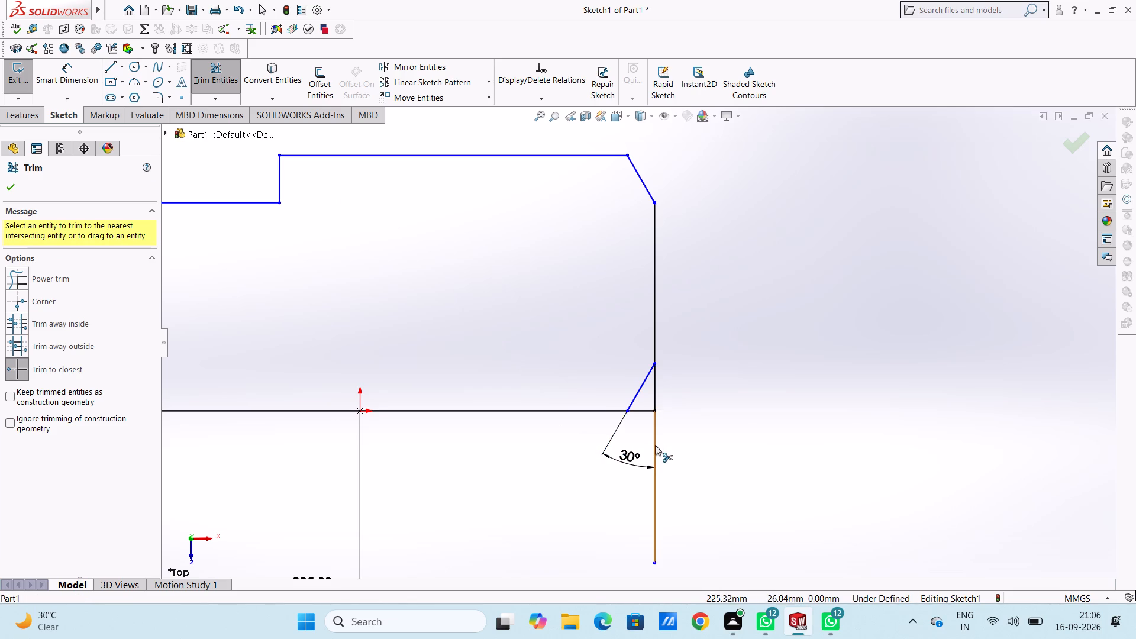
left_click(655, 445)
left_click(646, 410)
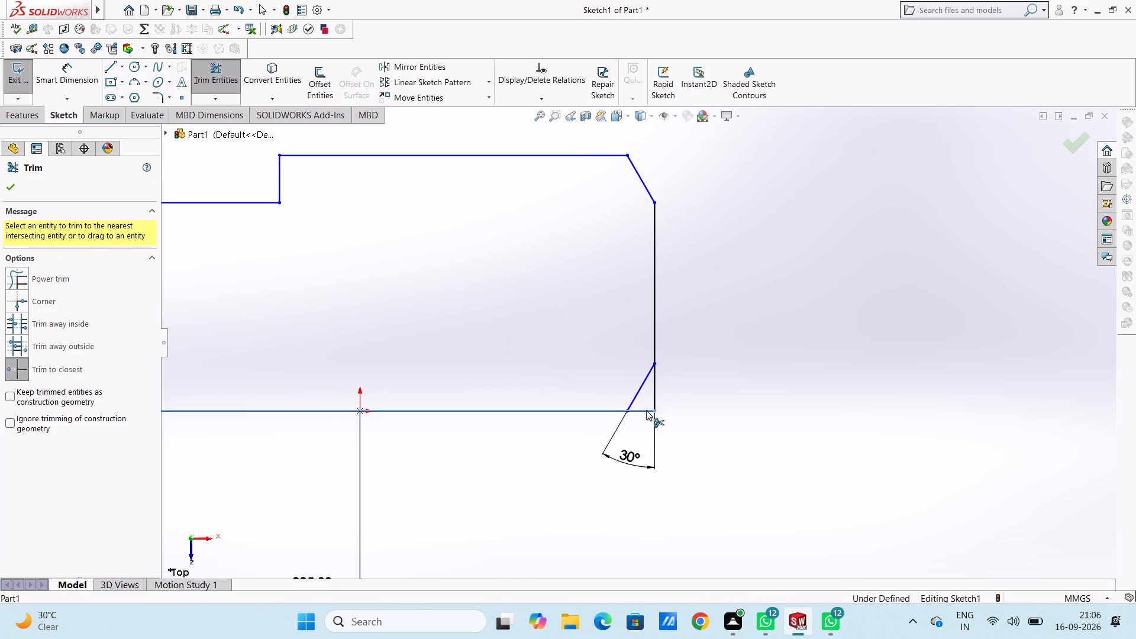
left_click(683, 227)
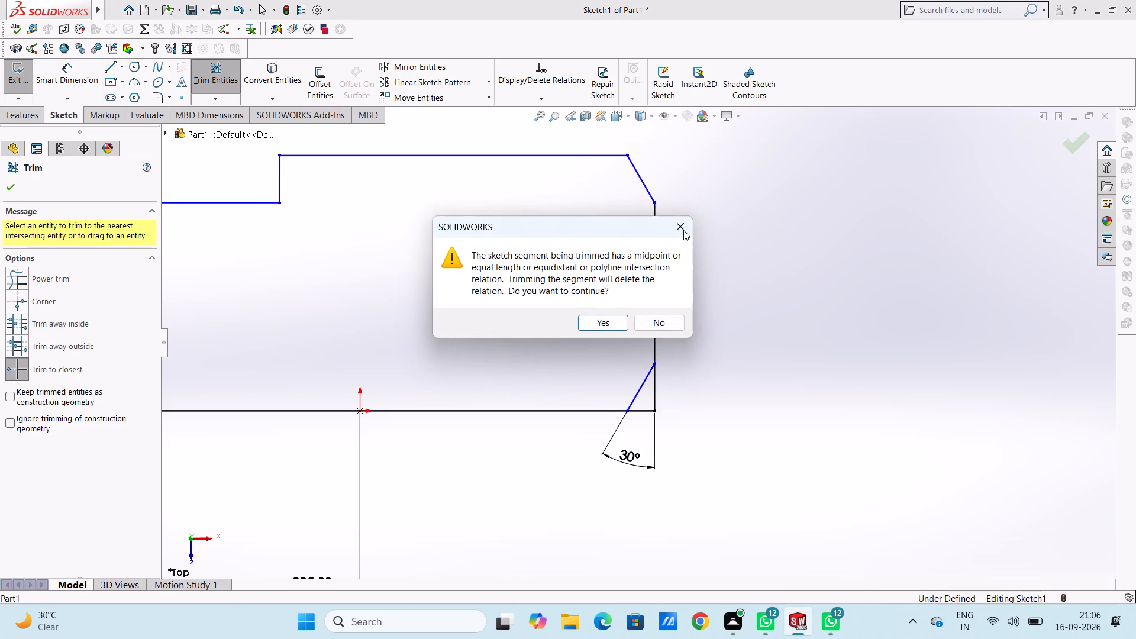
left_click(656, 397)
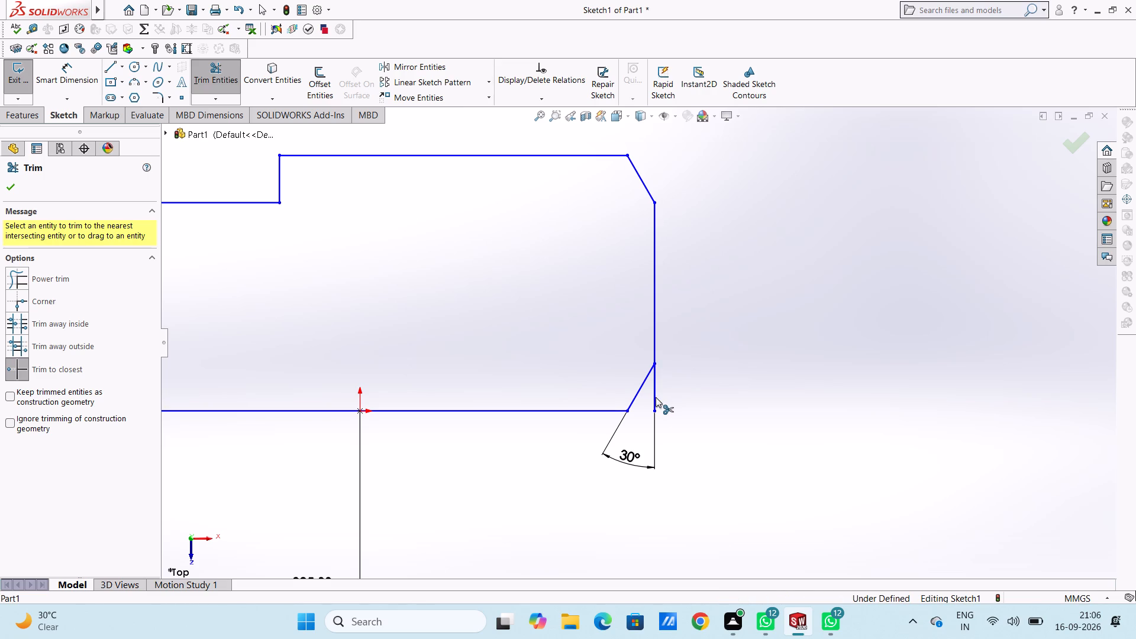
left_click(656, 397)
left_click(656, 398)
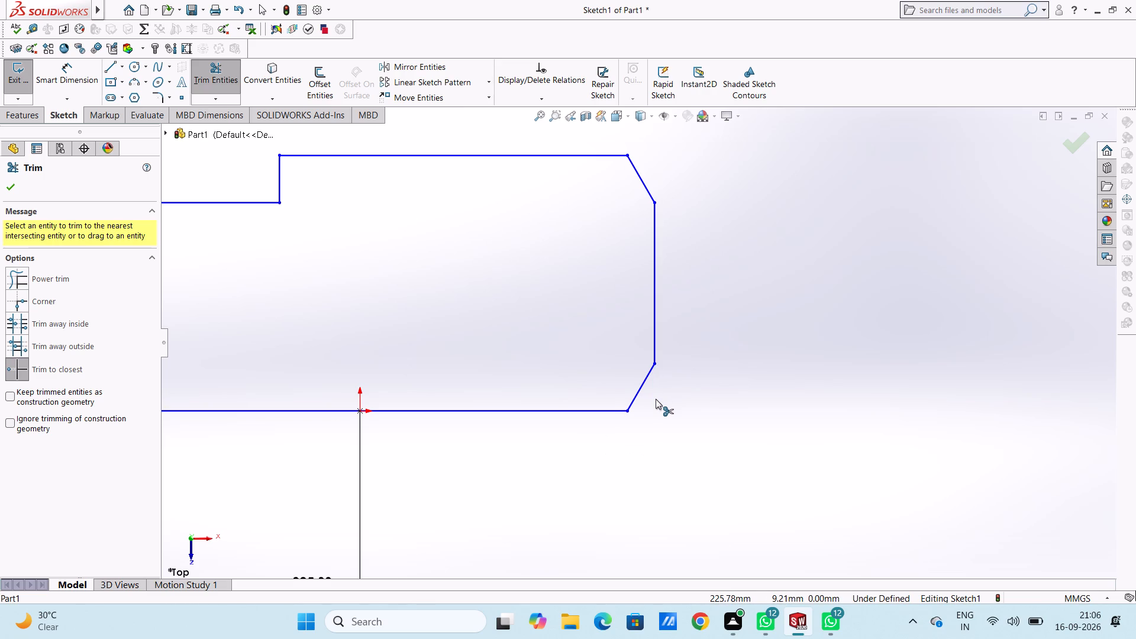
key("Escape")
key("Escape")
Dimension the length of the profile's left vertical edge.
scroll(656, 399, "up", 3)
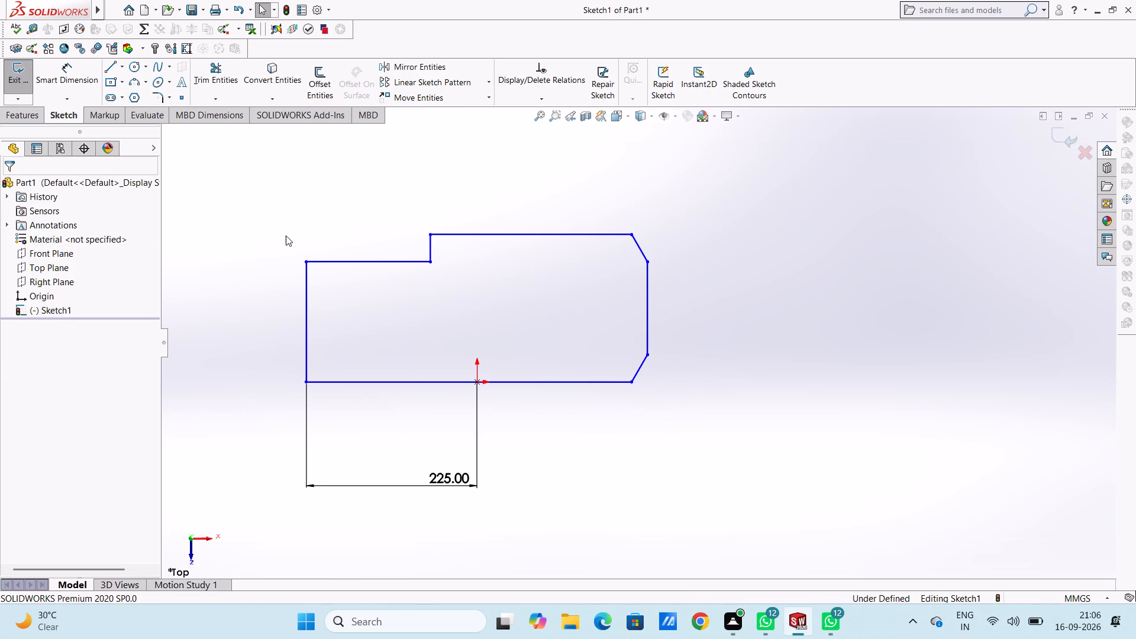
left_click(73, 83)
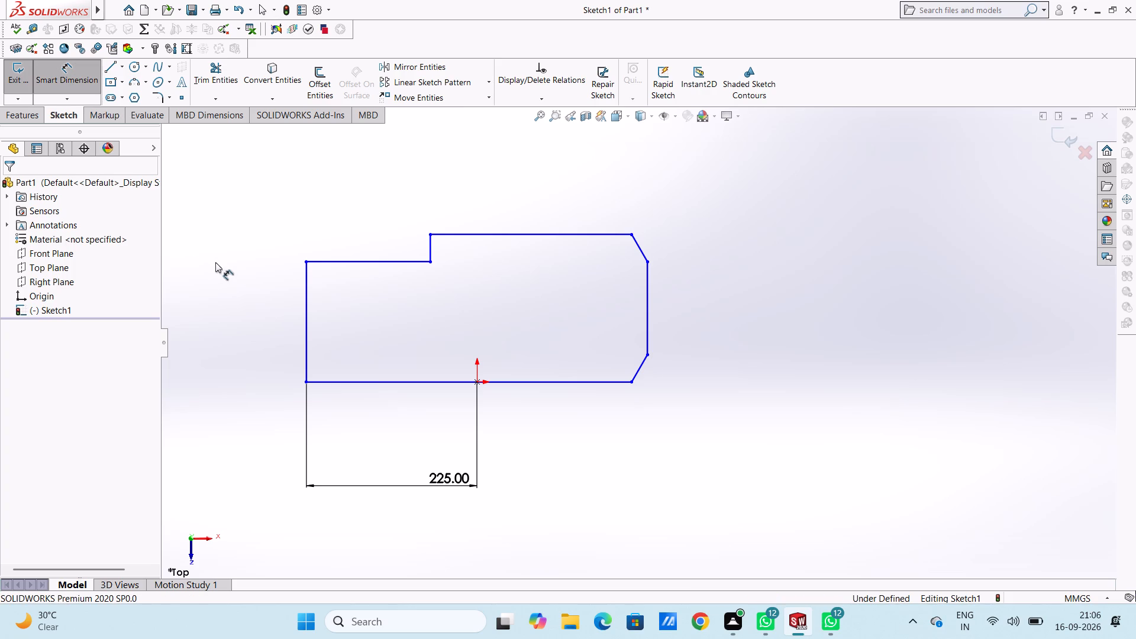
left_click(306, 318)
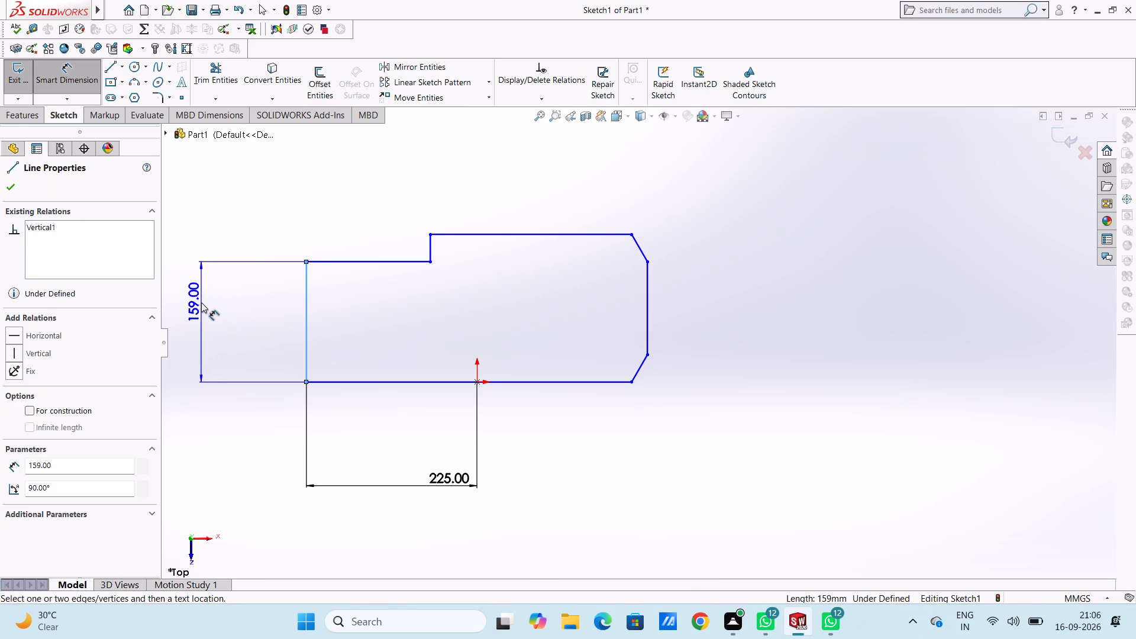
left_click(201, 302)
left_click(154, 288)
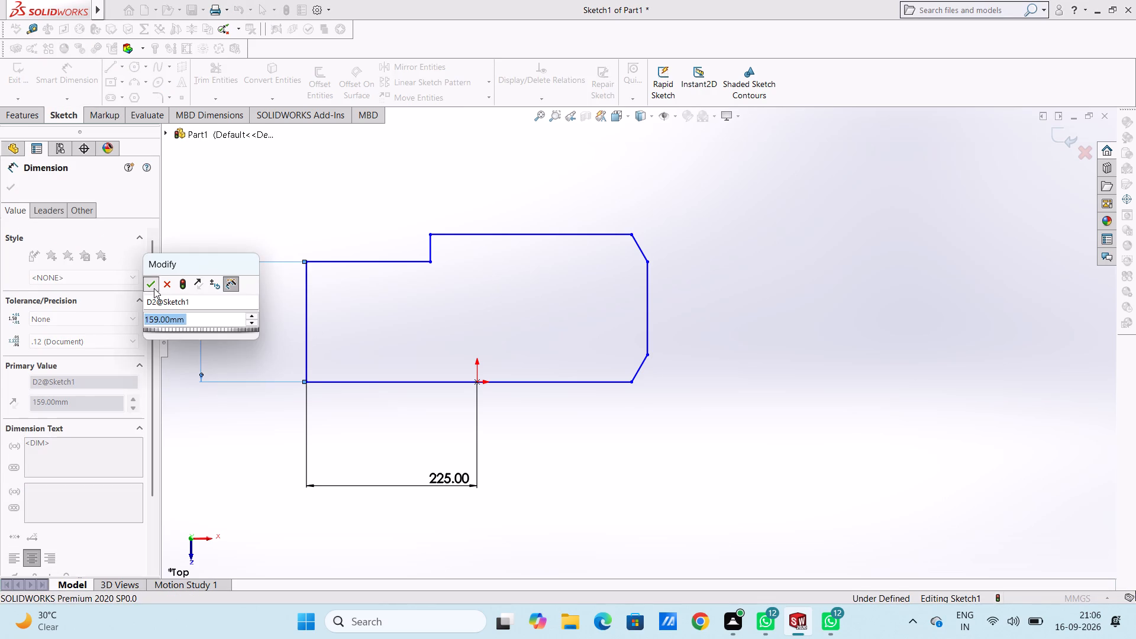
left_click(224, 215)
Dimension the length of the lower-level top edge on the left side of the step.
left_click(348, 261)
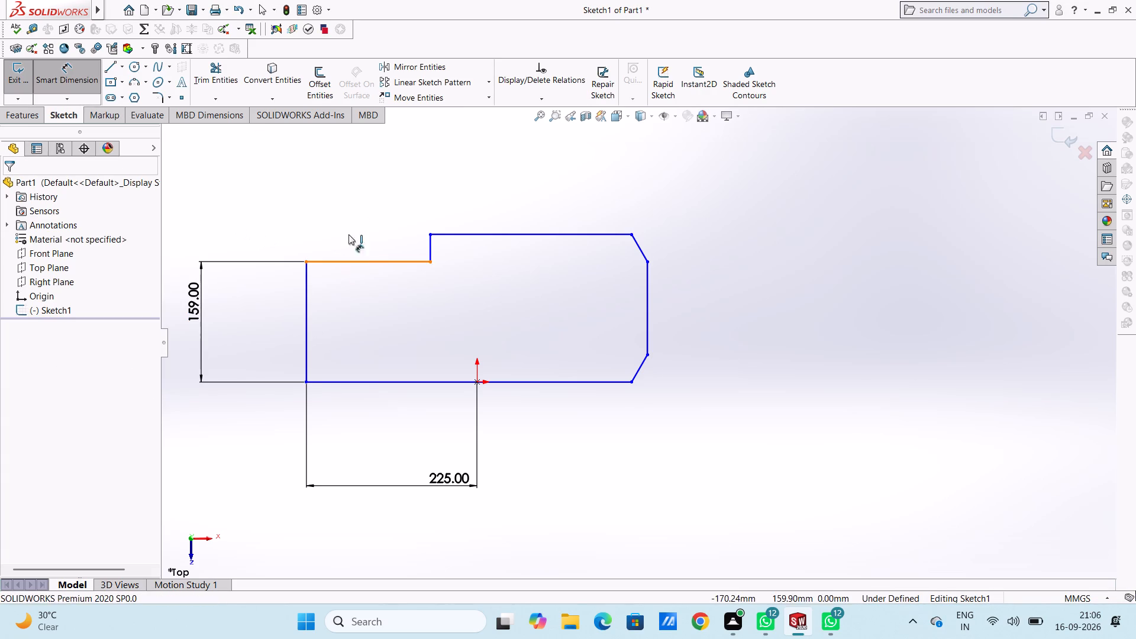
left_click(355, 166)
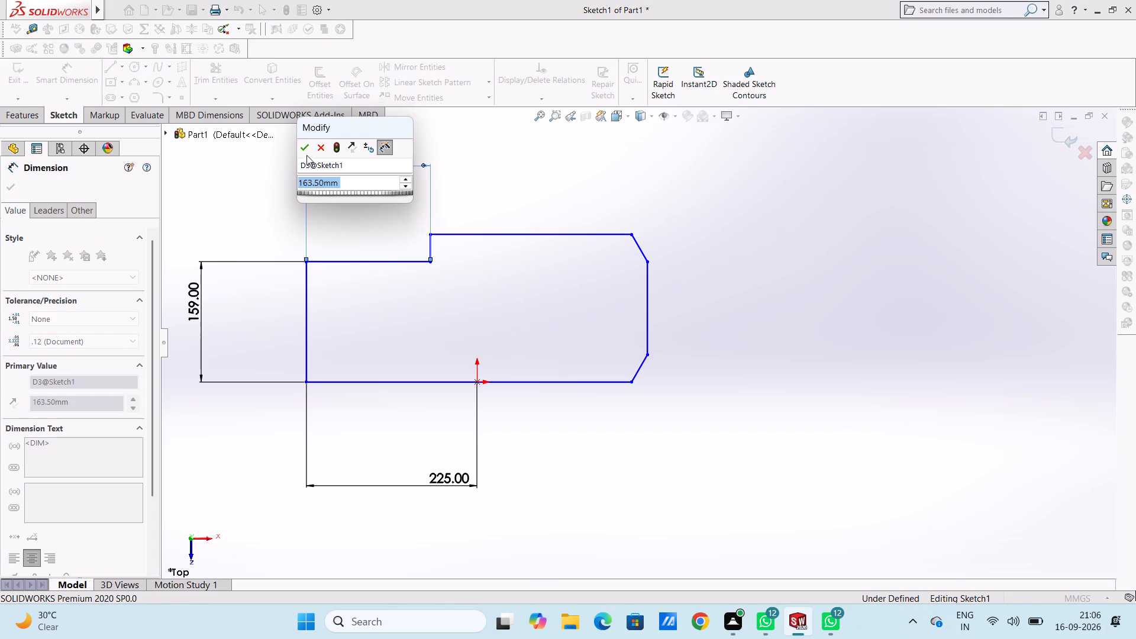
left_click(305, 149)
left_click(281, 177)
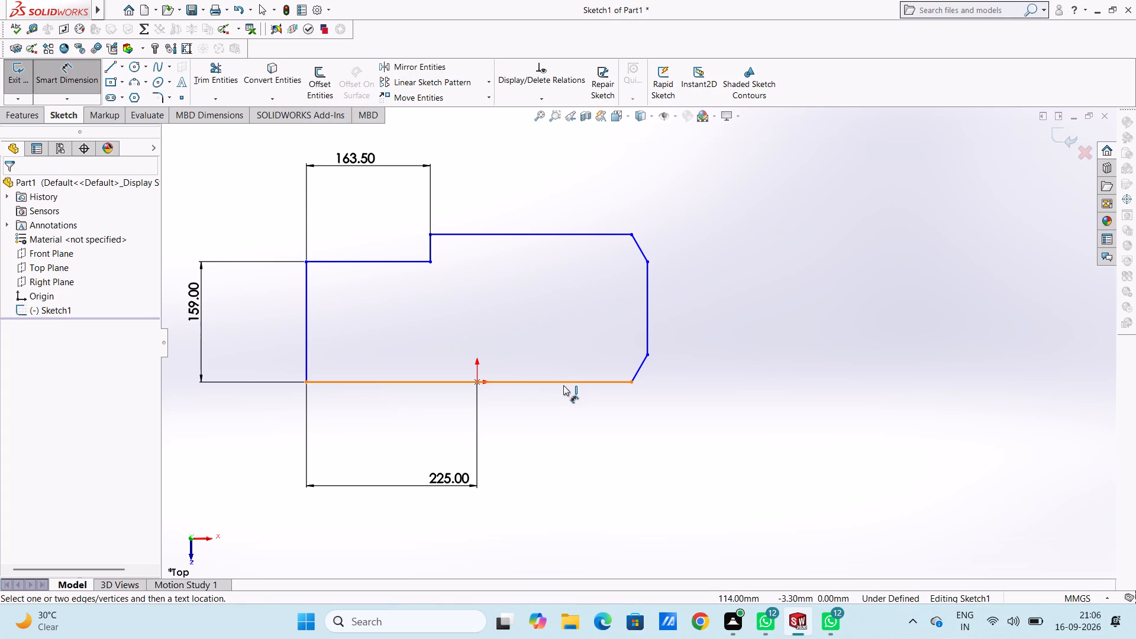
Dimension the horizontal distance from the origin to the right end of the base line.
left_click(478, 382)
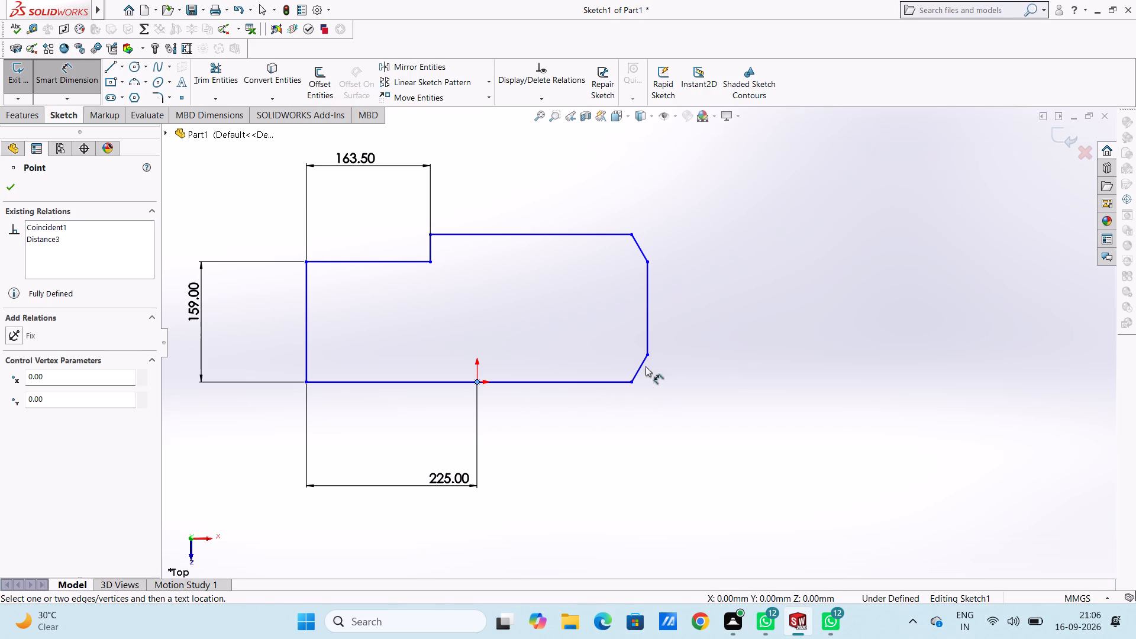
left_click(632, 383)
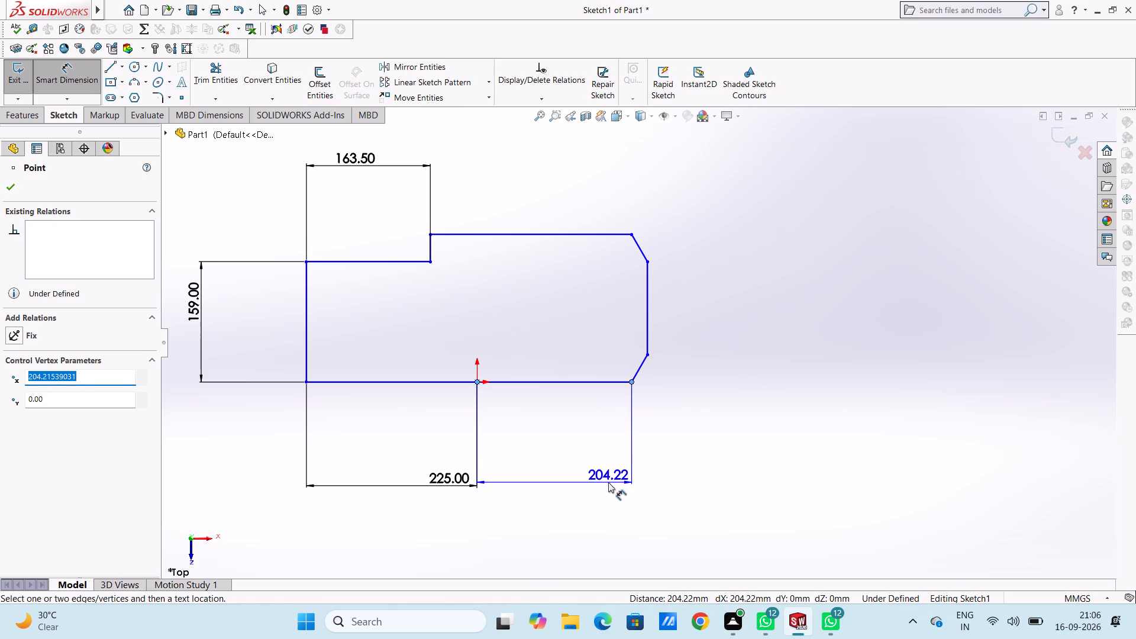
left_click(608, 488)
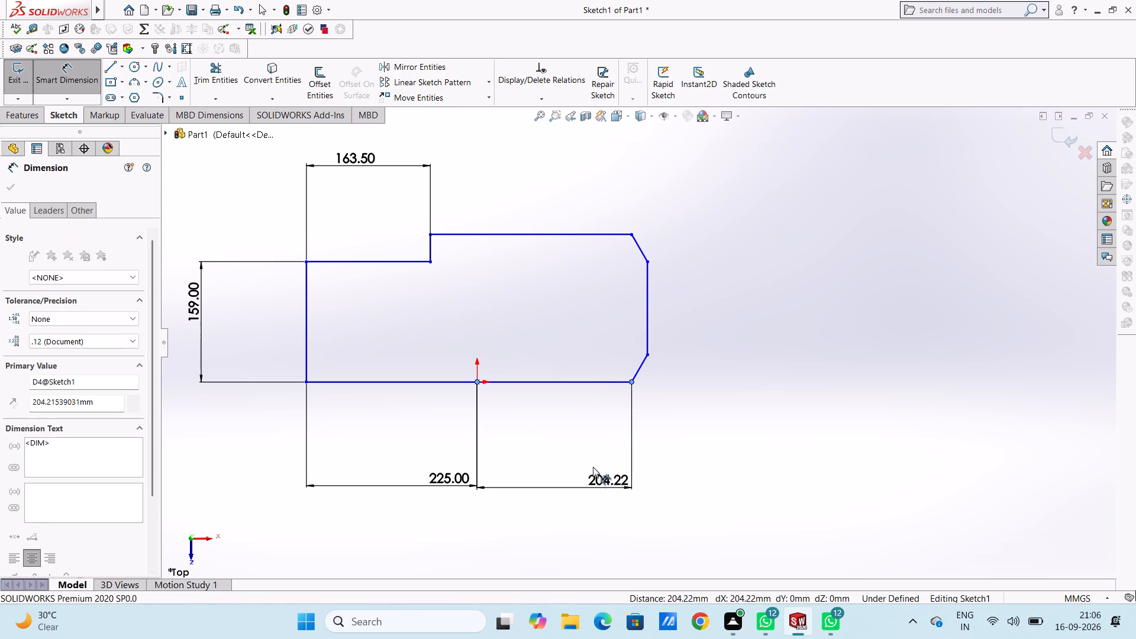
left_click(556, 462)
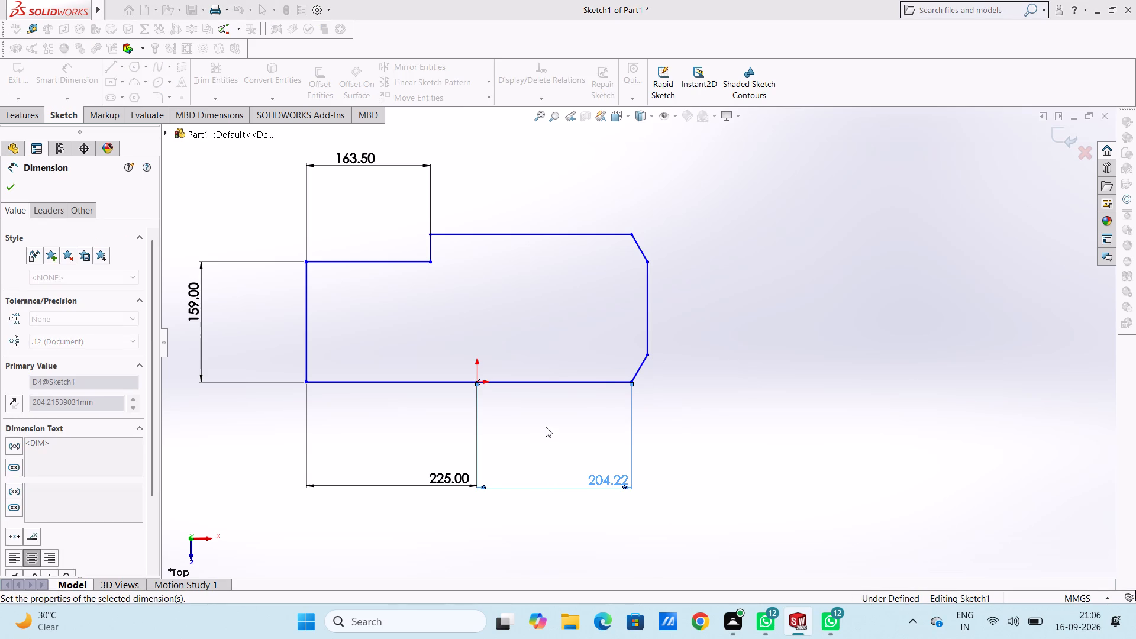
Dimension the length of the slanted edge at the profile's lower-right corner.
left_click(546, 427)
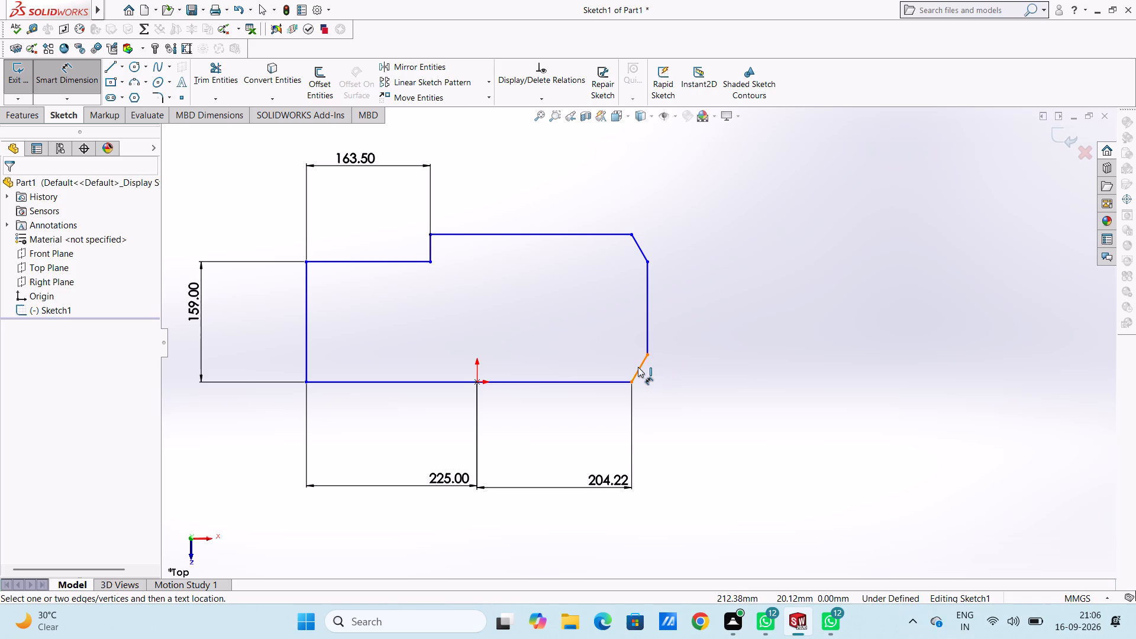
left_click(638, 367)
left_click(784, 466)
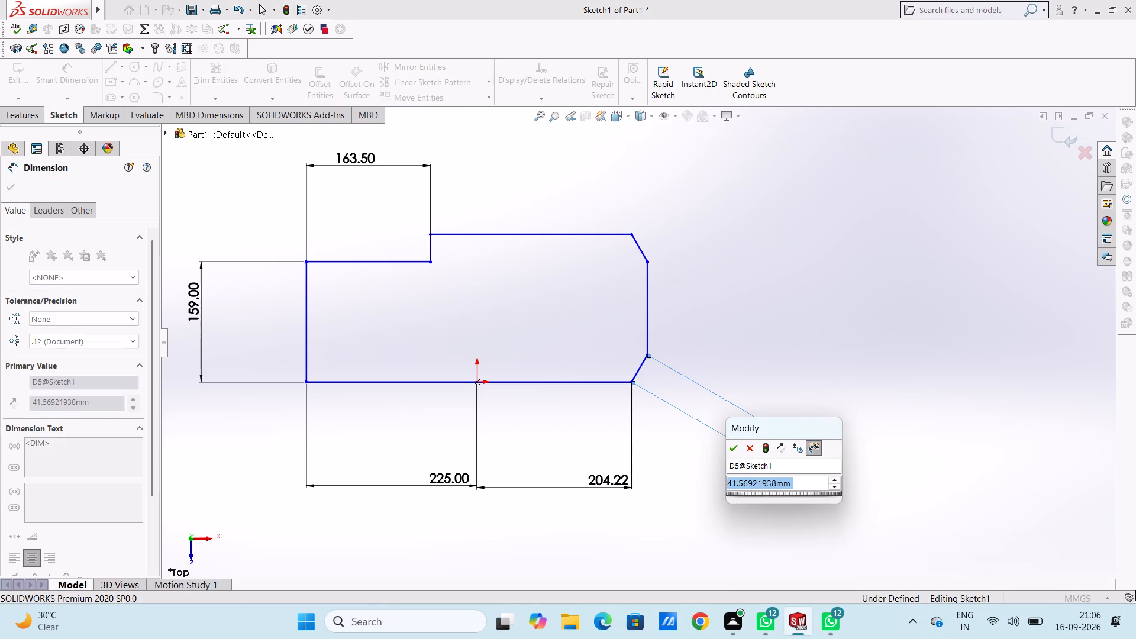
left_click(734, 450)
left_click(709, 315)
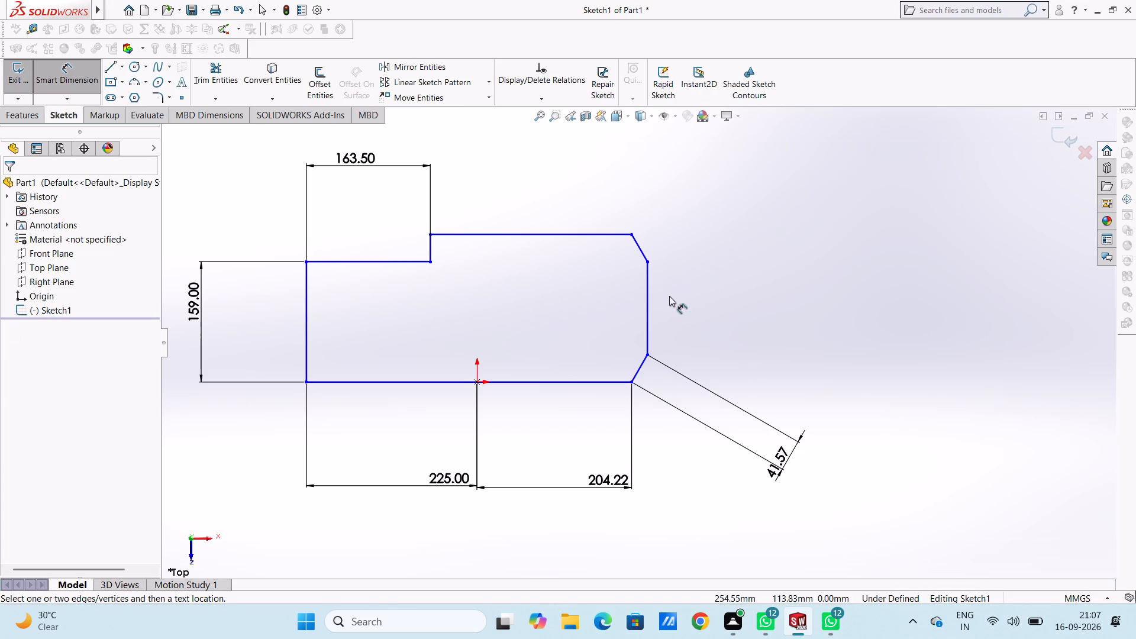
Dimension the length of the profile's right vertical edge between the two bevels.
left_click(650, 304)
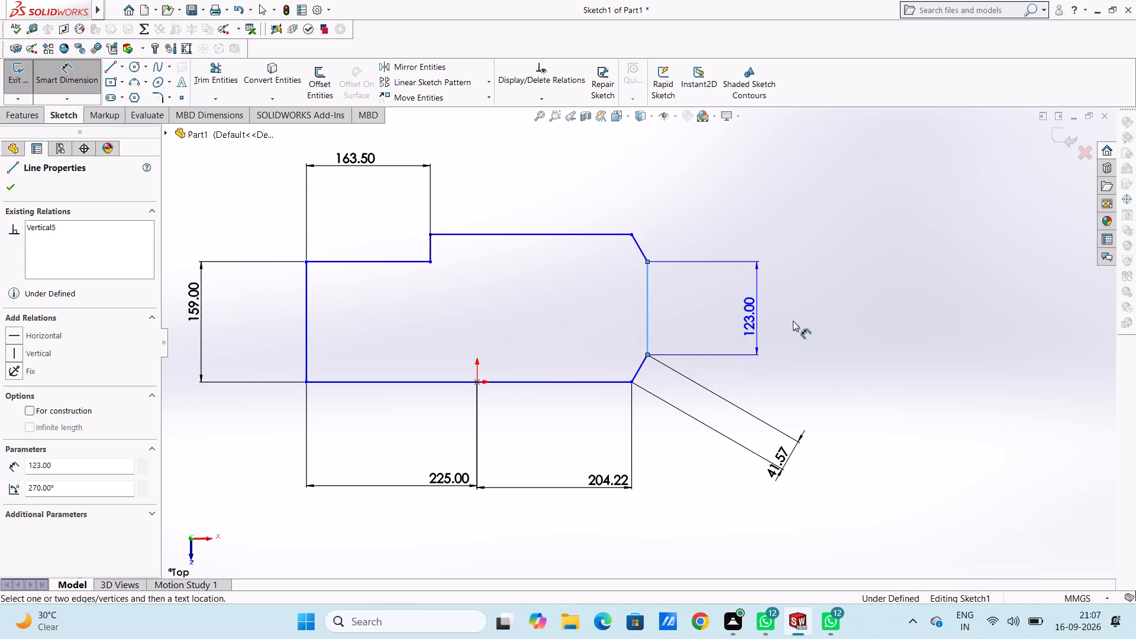
left_click(810, 324)
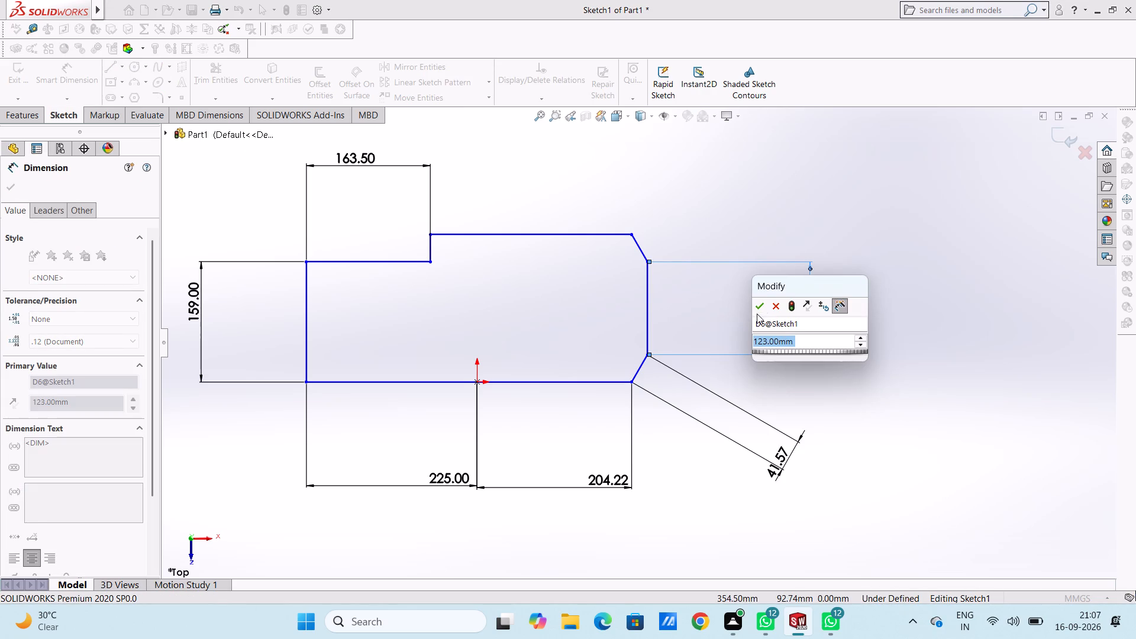
left_click(756, 312)
left_click(735, 237)
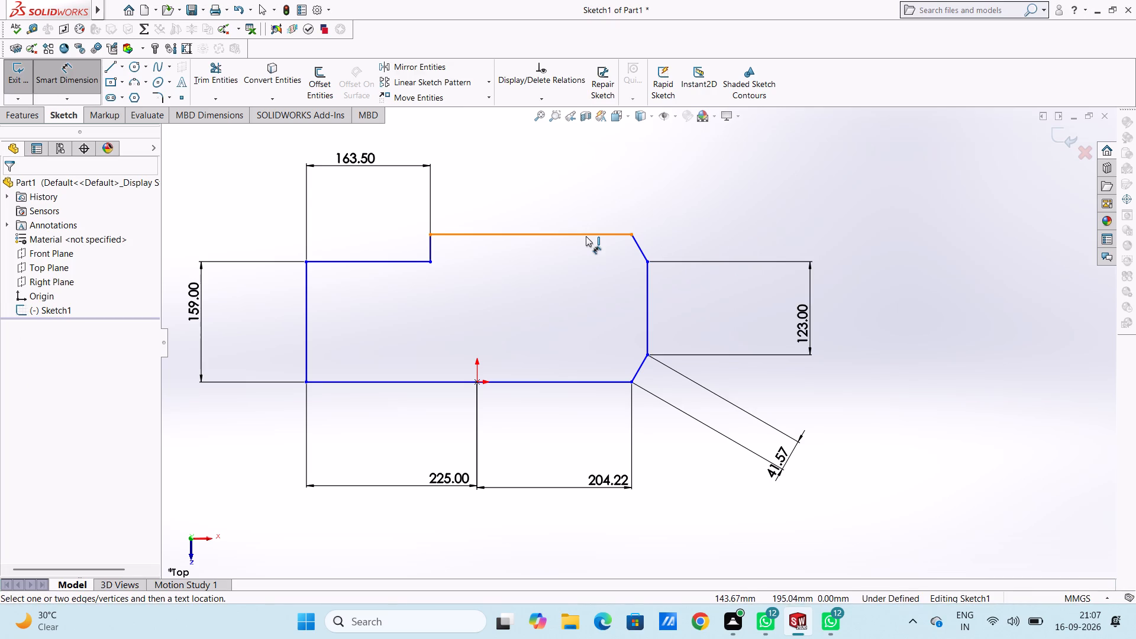
Dimension the length of the profile's upper-level top edge, from the step to the upper-right bevel.
left_click(586, 236)
left_click(576, 163)
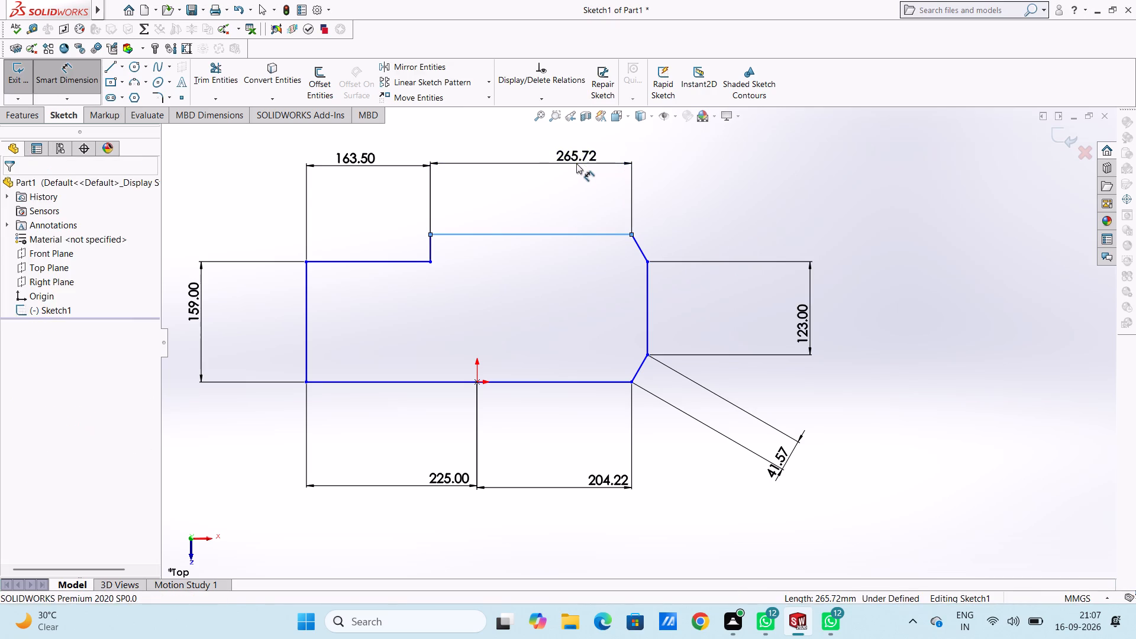
left_click(526, 147)
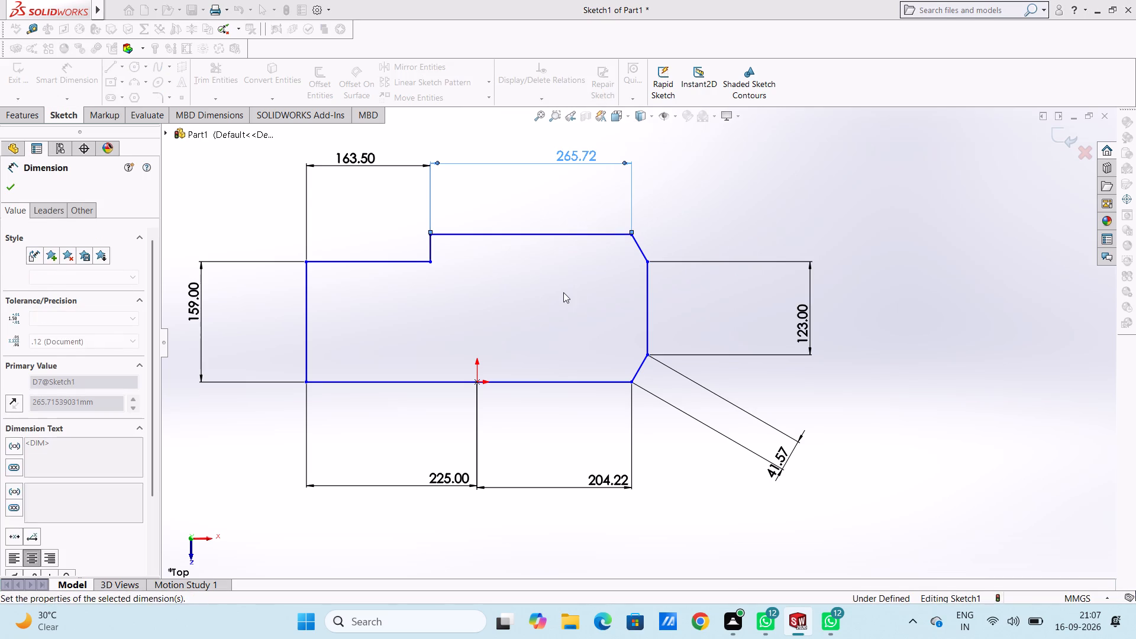
left_click(563, 292)
Dimension the length of the slanted edge at the profile's upper-right corner.
left_click(639, 251)
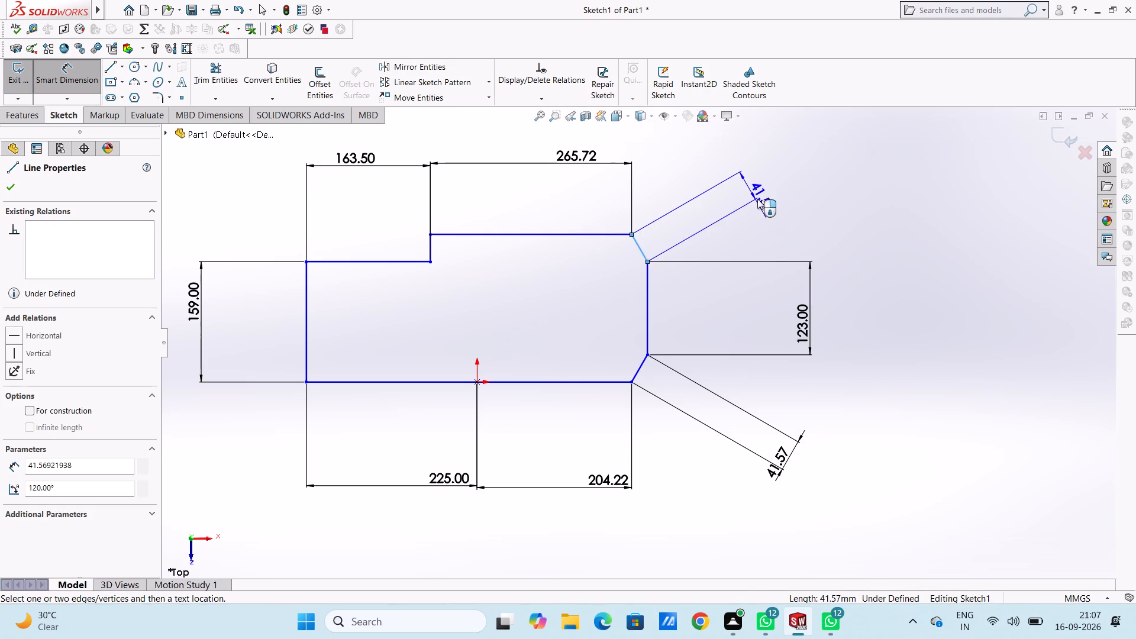
left_click(792, 188)
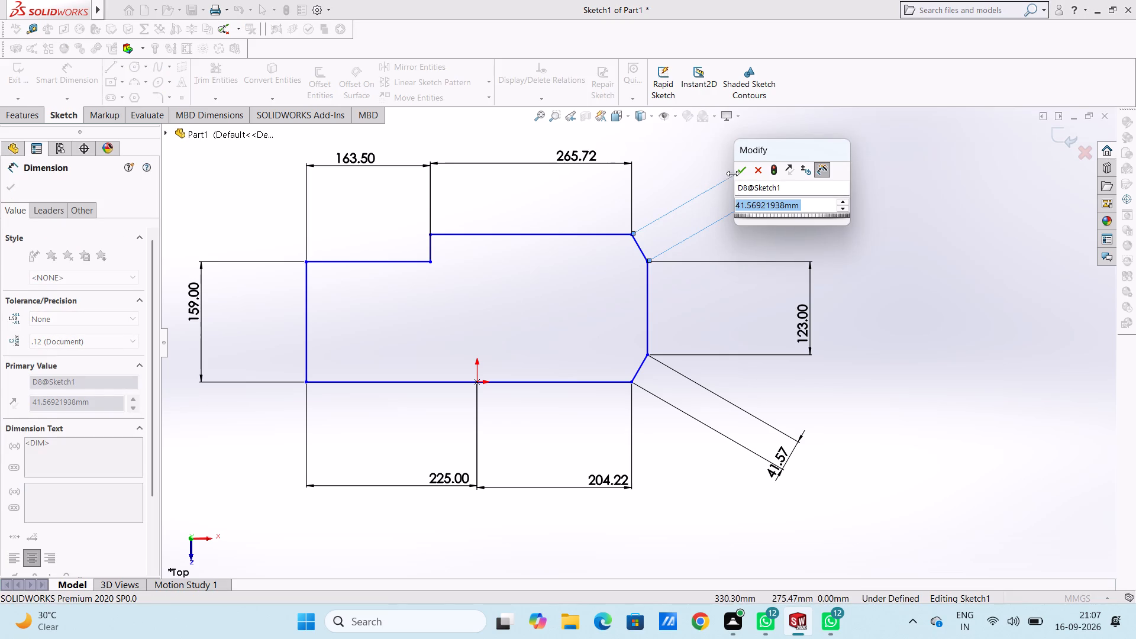
left_click(737, 174)
left_click(713, 165)
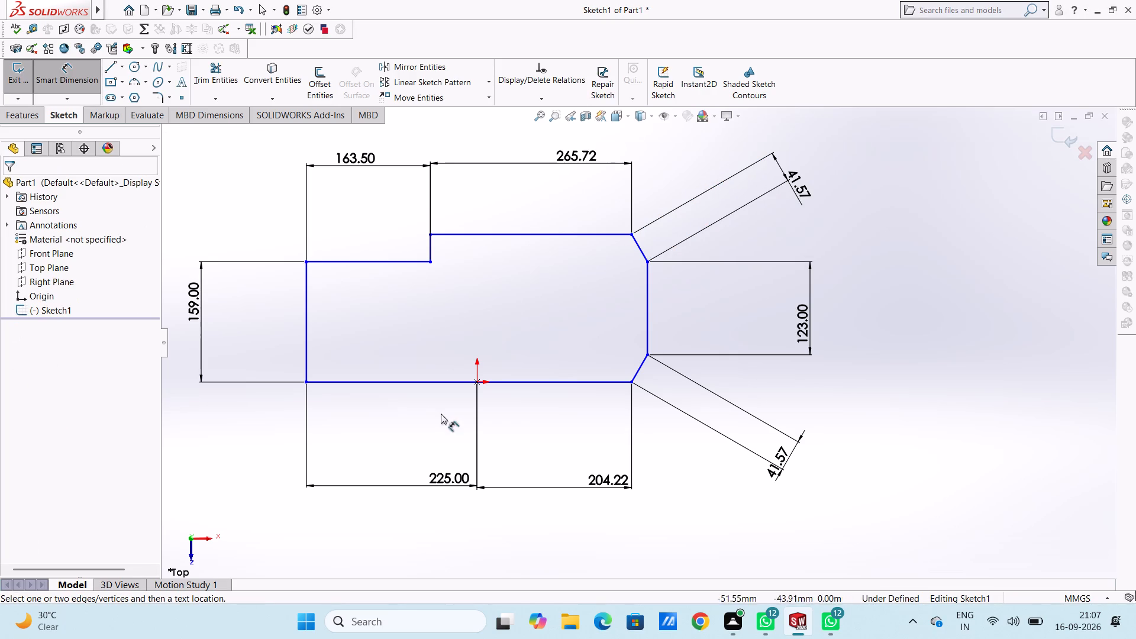
Dimension the vertical distance from the origin to the profile's upper-level top edge.
left_click(477, 383)
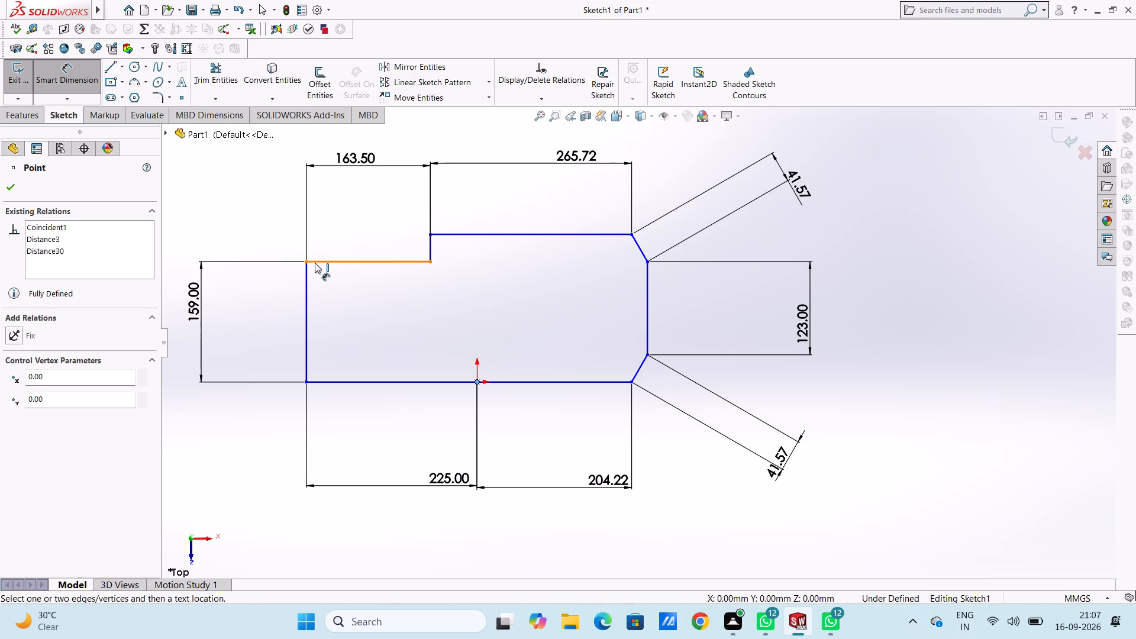
left_click(453, 236)
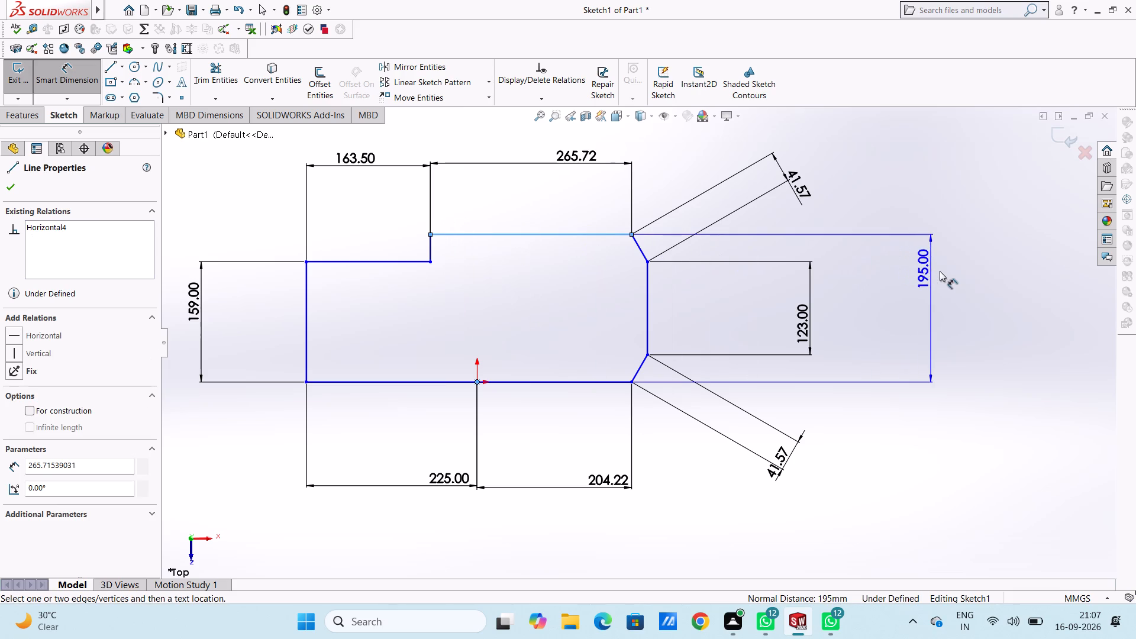
left_click(971, 276)
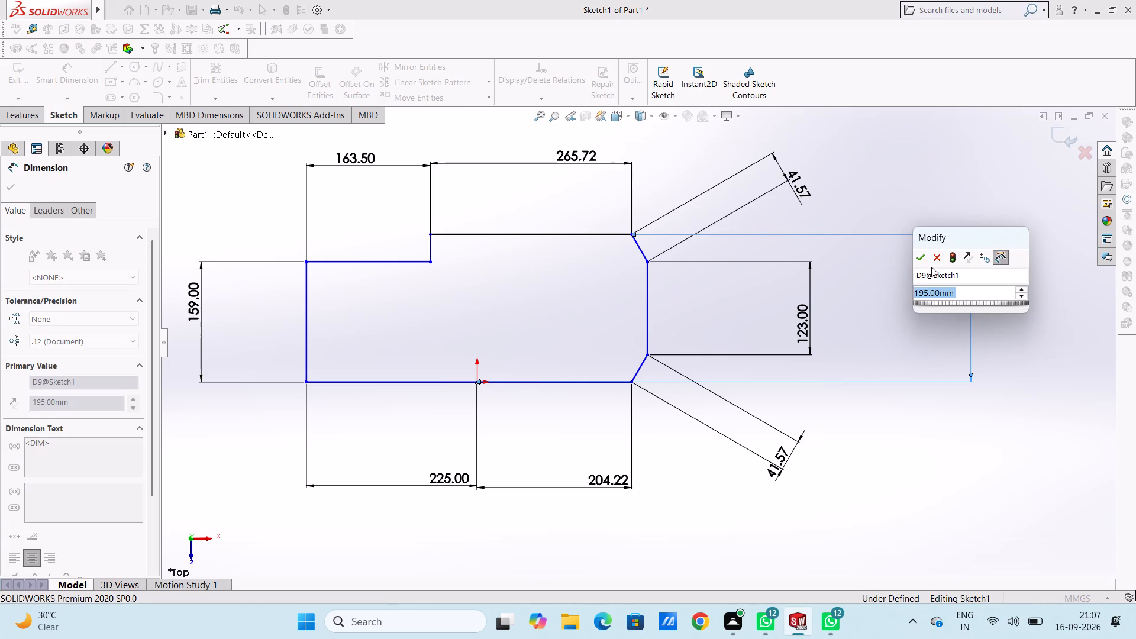
left_click(918, 262)
left_click(917, 210)
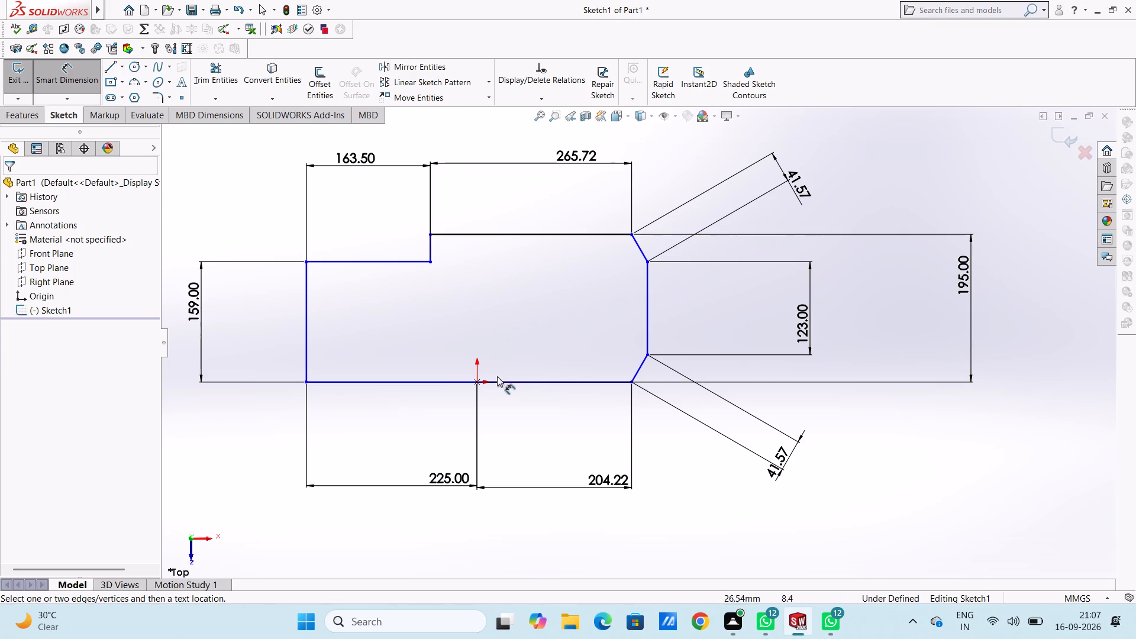
Dimension the horizontal distance from the origin to the profile's right vertical edge and finish dimensioning.
left_click(477, 381)
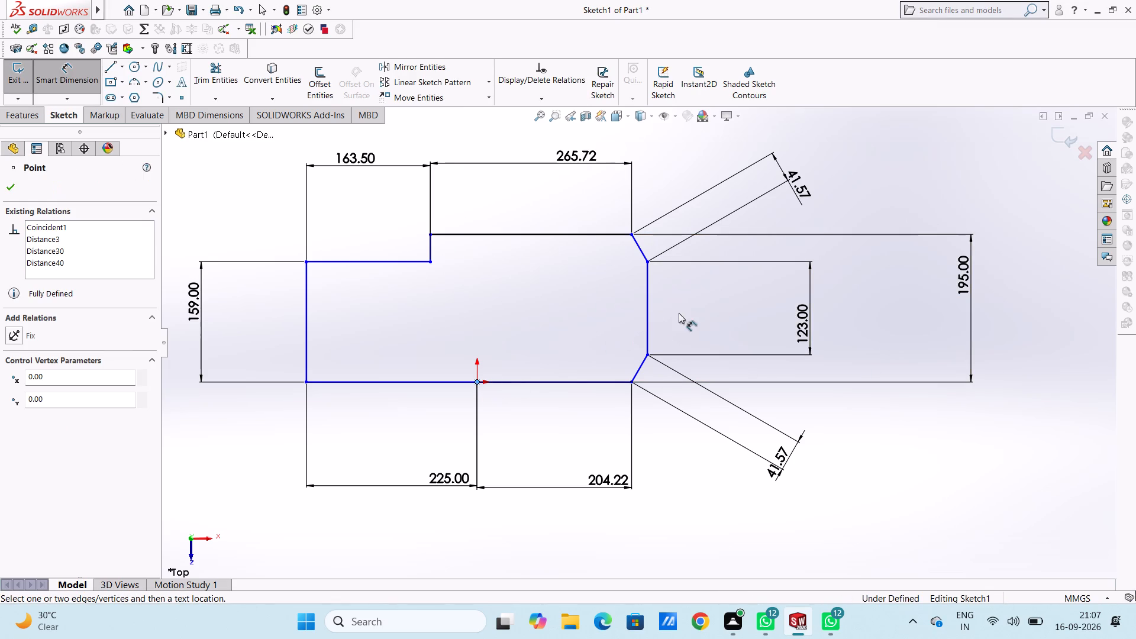
left_click(646, 317)
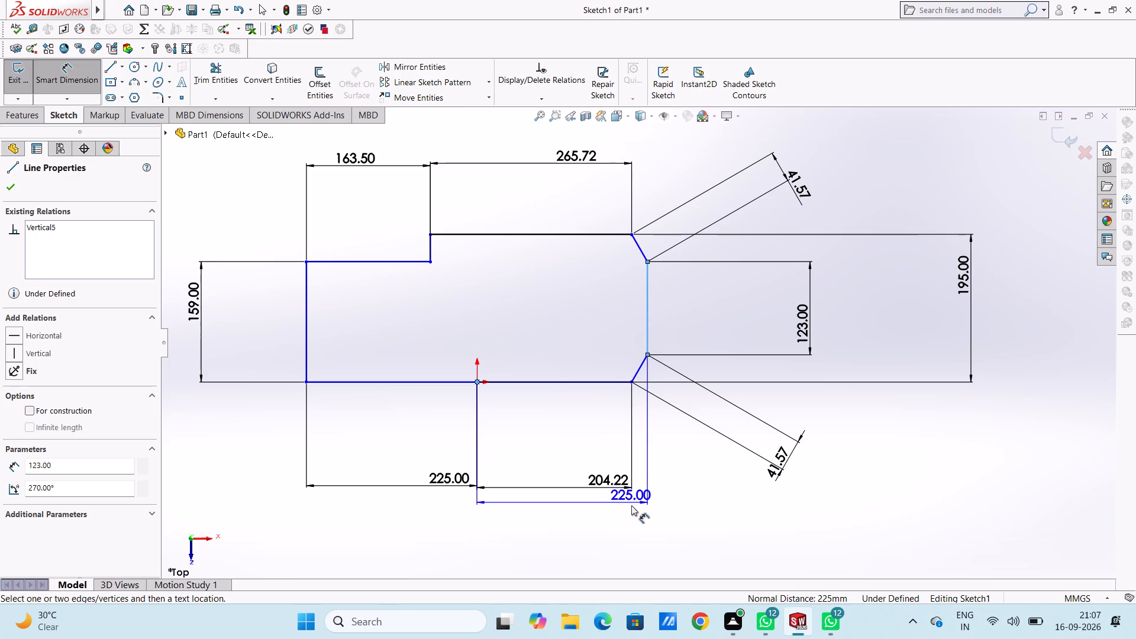
left_click(638, 533)
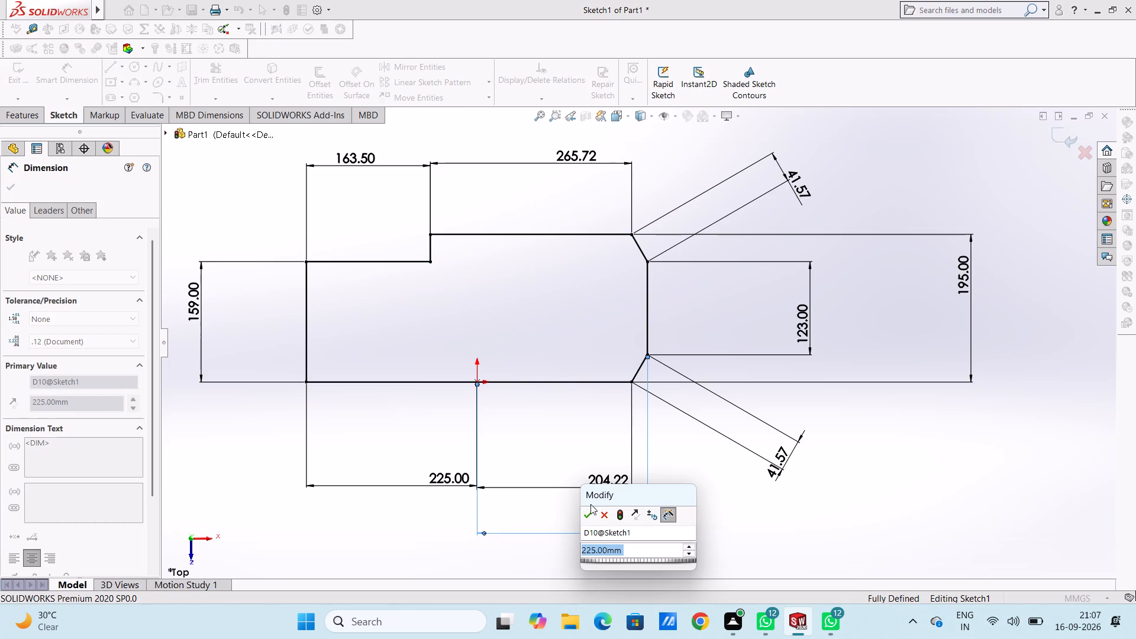
left_click(589, 509)
left_click(711, 476)
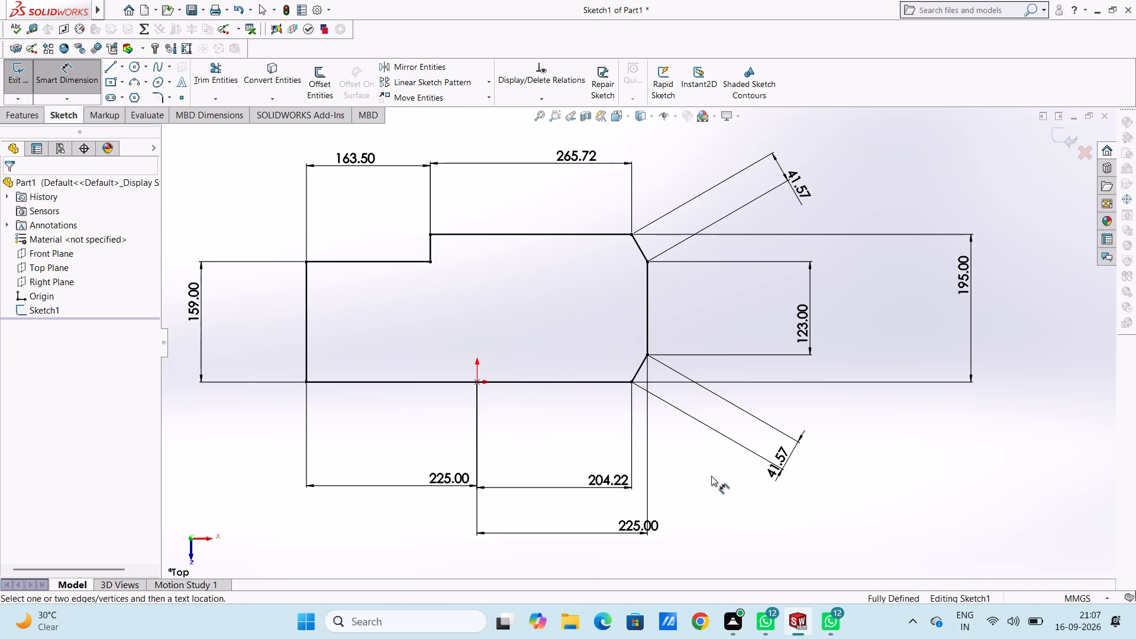
key("Escape")
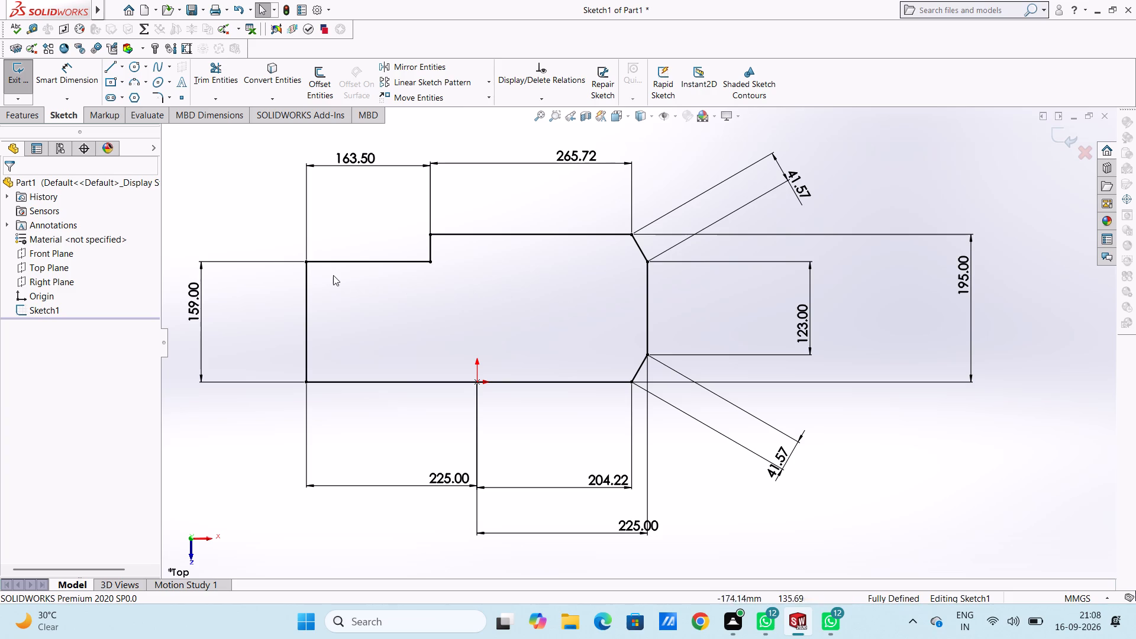
Extrude the stepped profile as a blind boss 10 mm upward from the sketch plane.
left_click(24, 118)
left_click(26, 69)
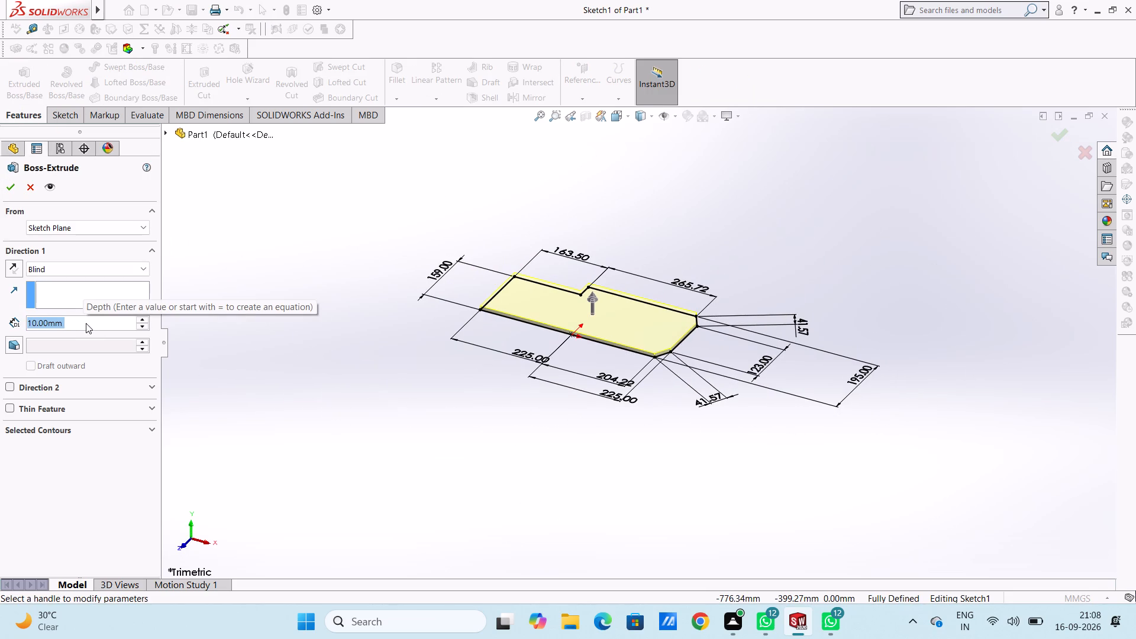
scroll(490, 331, "down", 5)
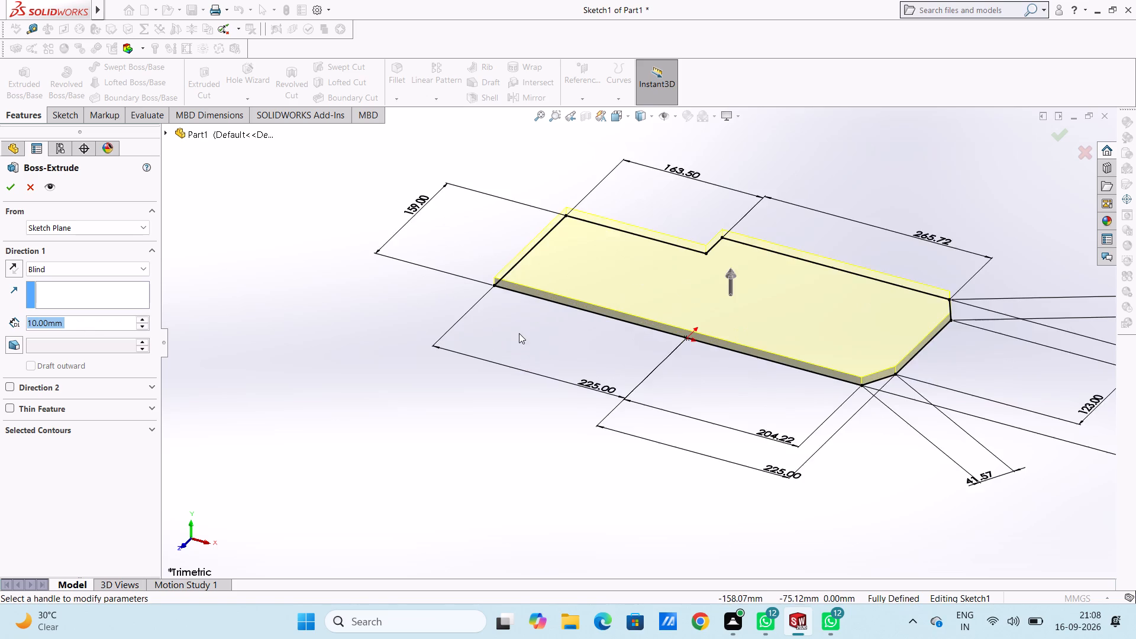
scroll(519, 333, "down", 1)
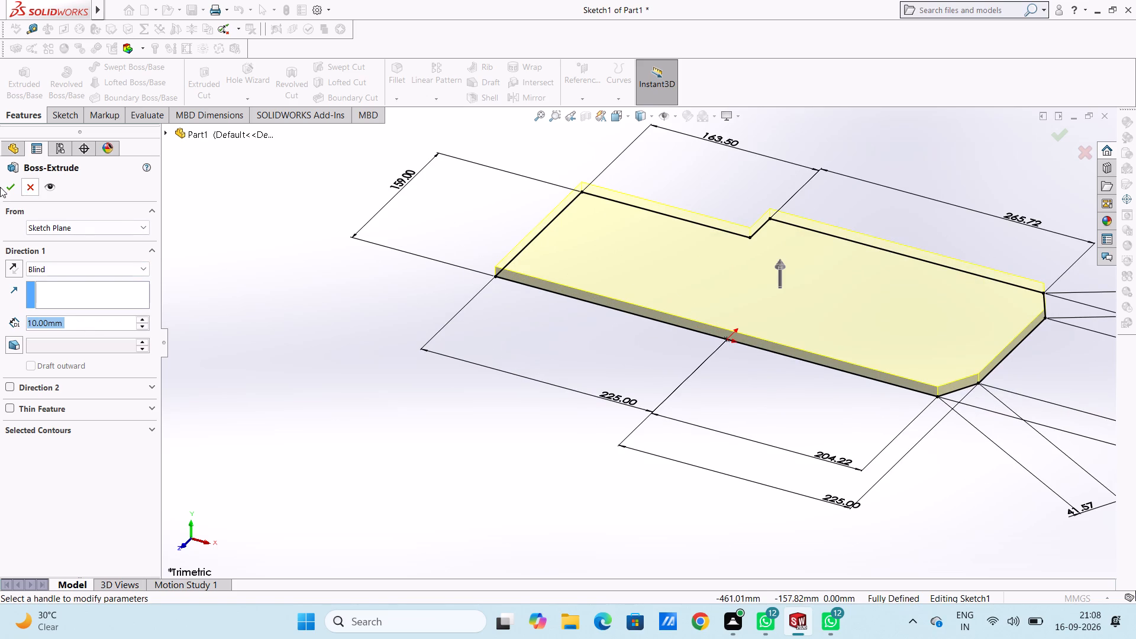
left_click(6, 185)
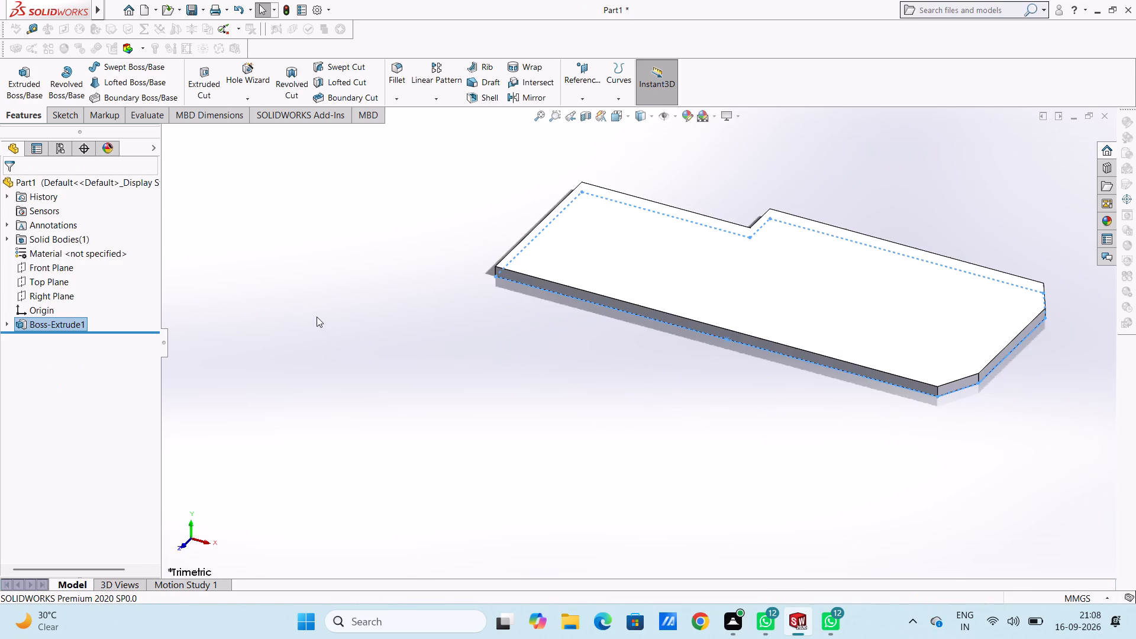
left_click(316, 310)
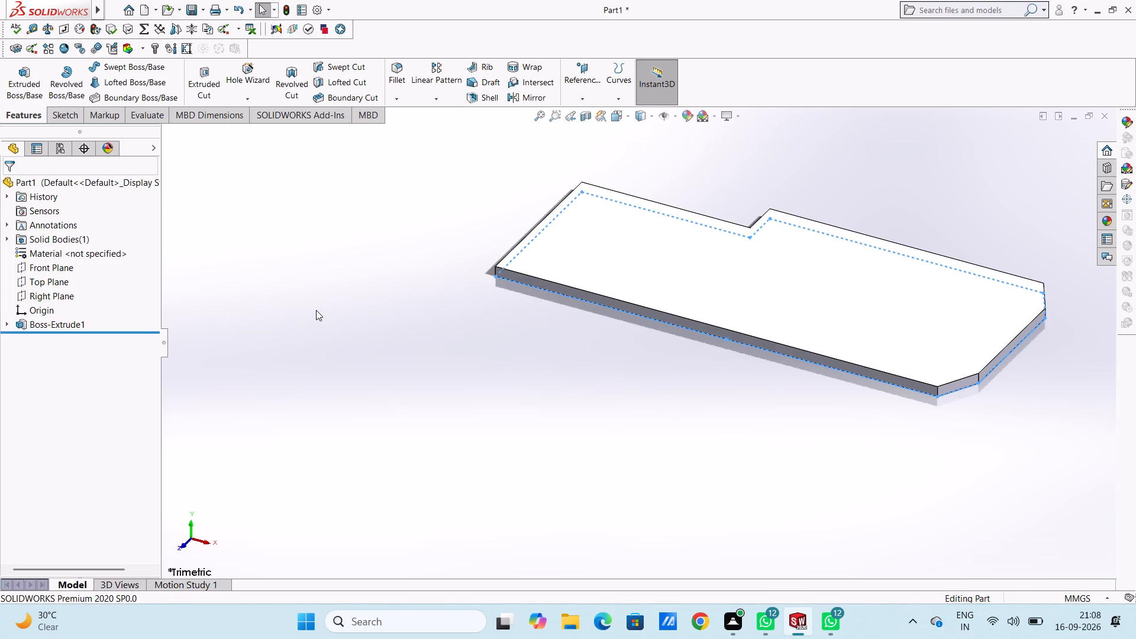
Start a new sketch on the plate's top face, viewed from the top.
key("ctrl+5")
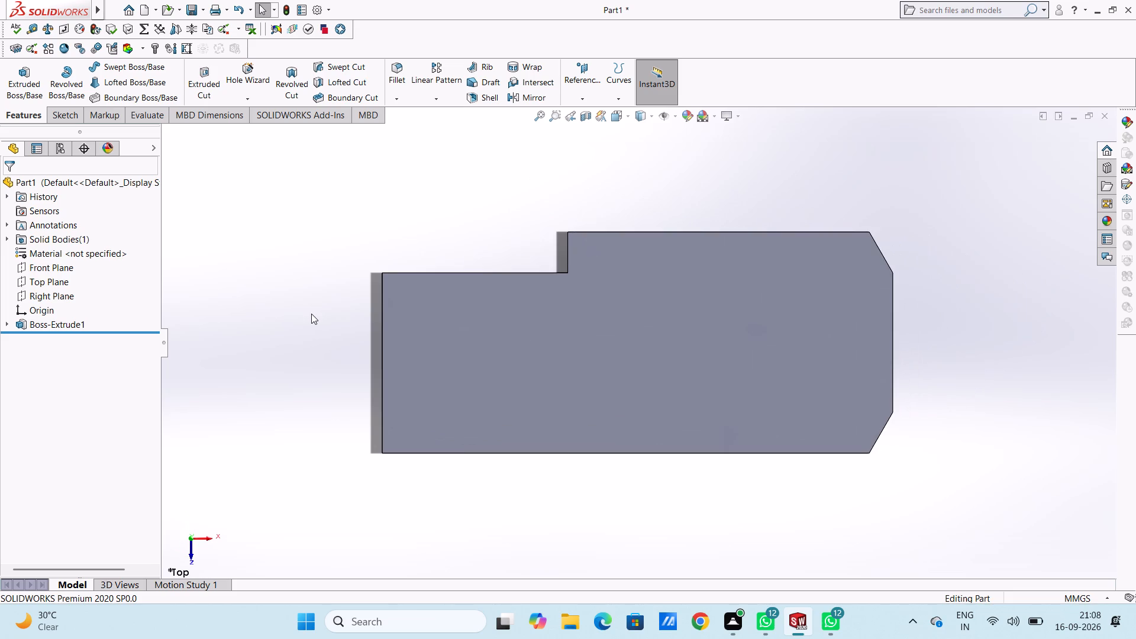
left_click(461, 324)
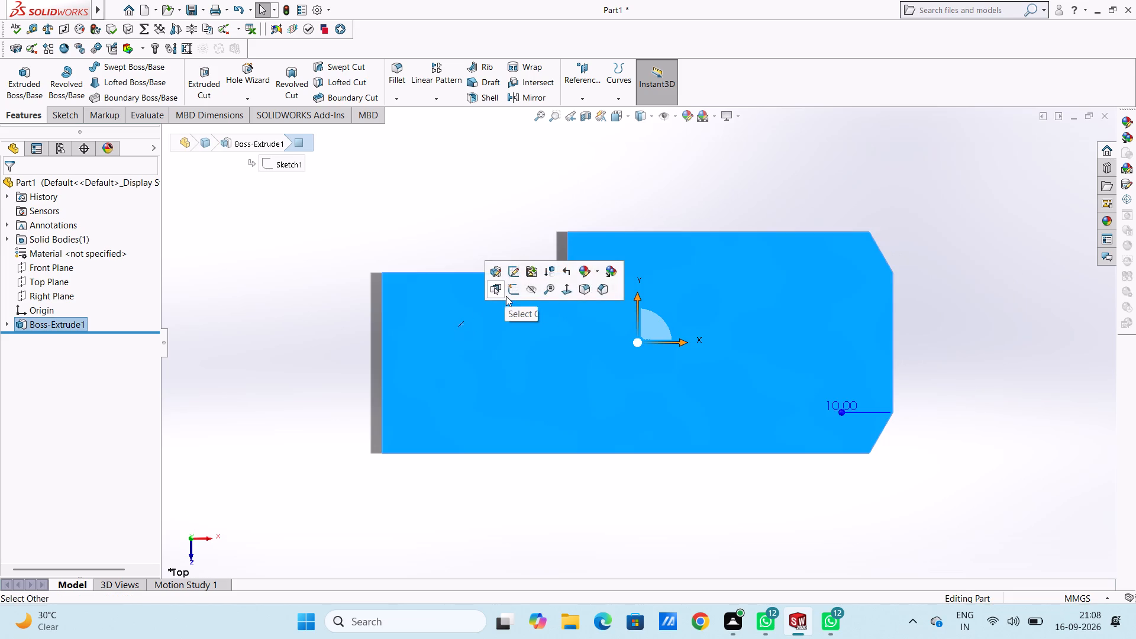
left_click(511, 293)
left_click(475, 212)
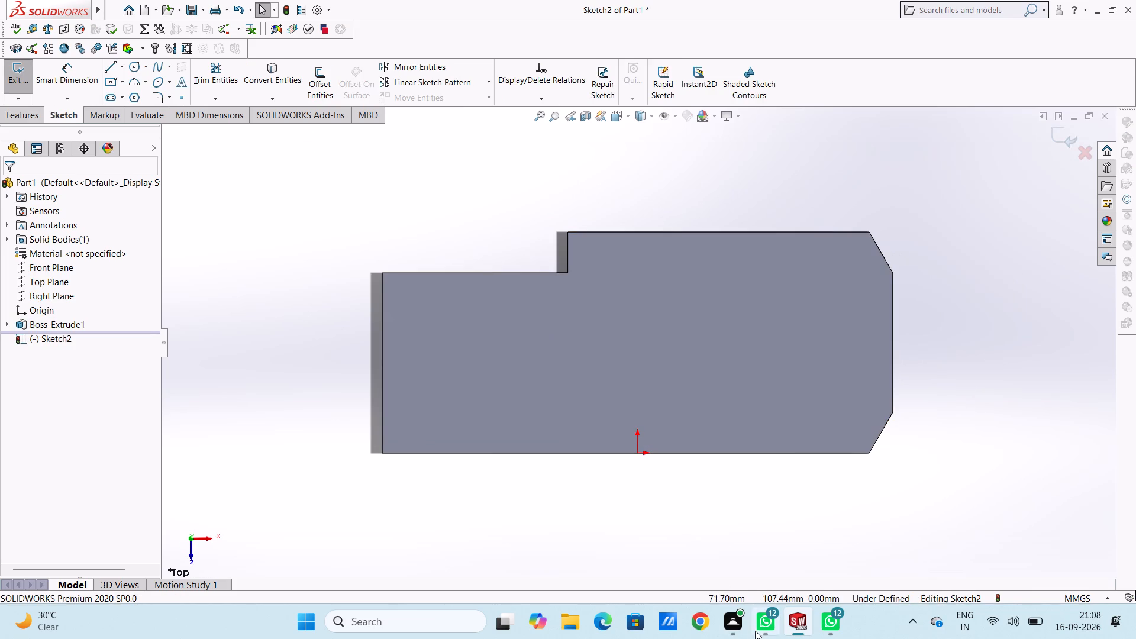
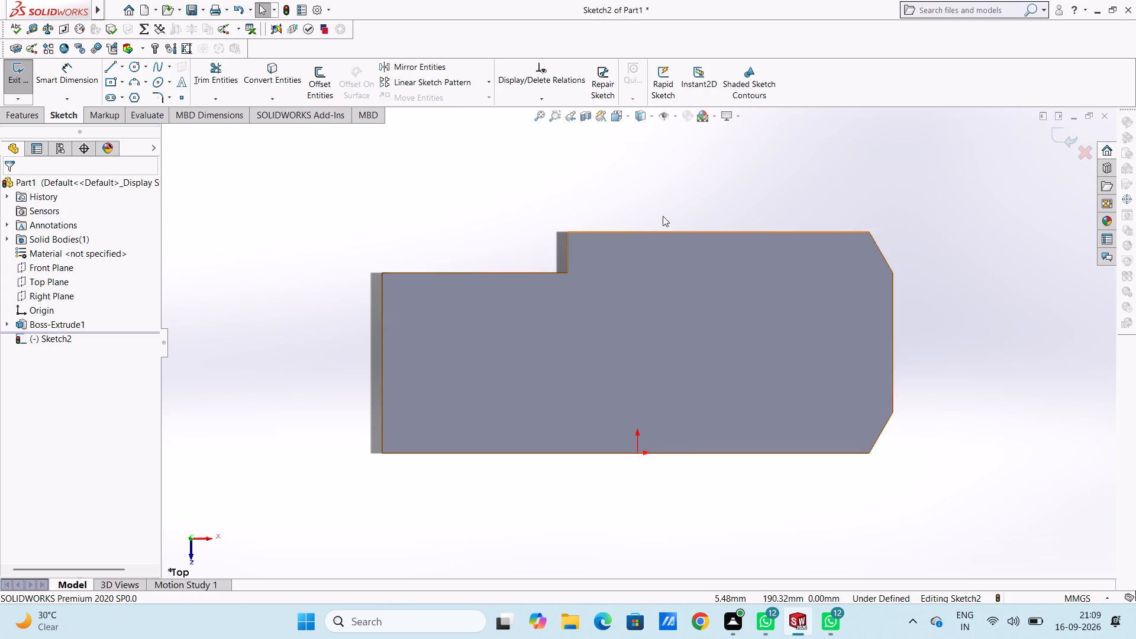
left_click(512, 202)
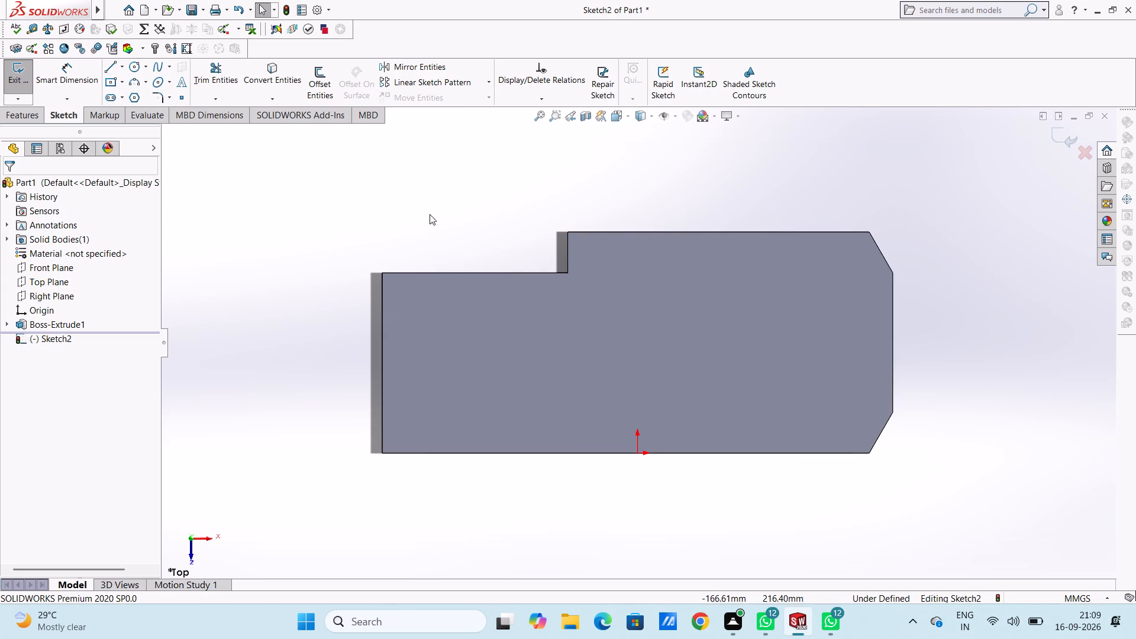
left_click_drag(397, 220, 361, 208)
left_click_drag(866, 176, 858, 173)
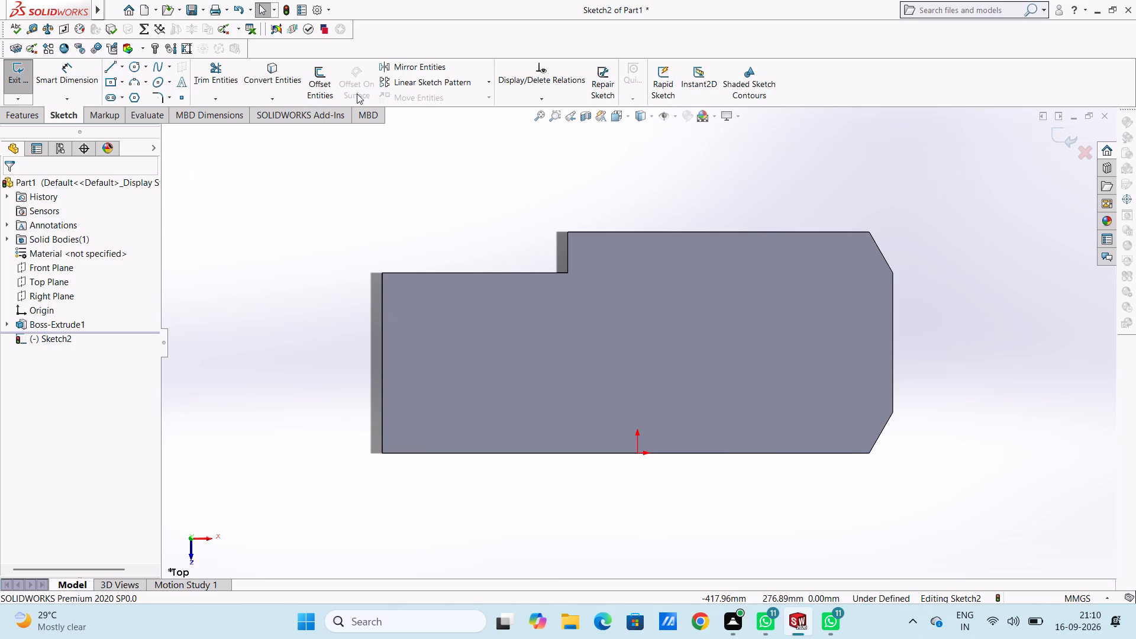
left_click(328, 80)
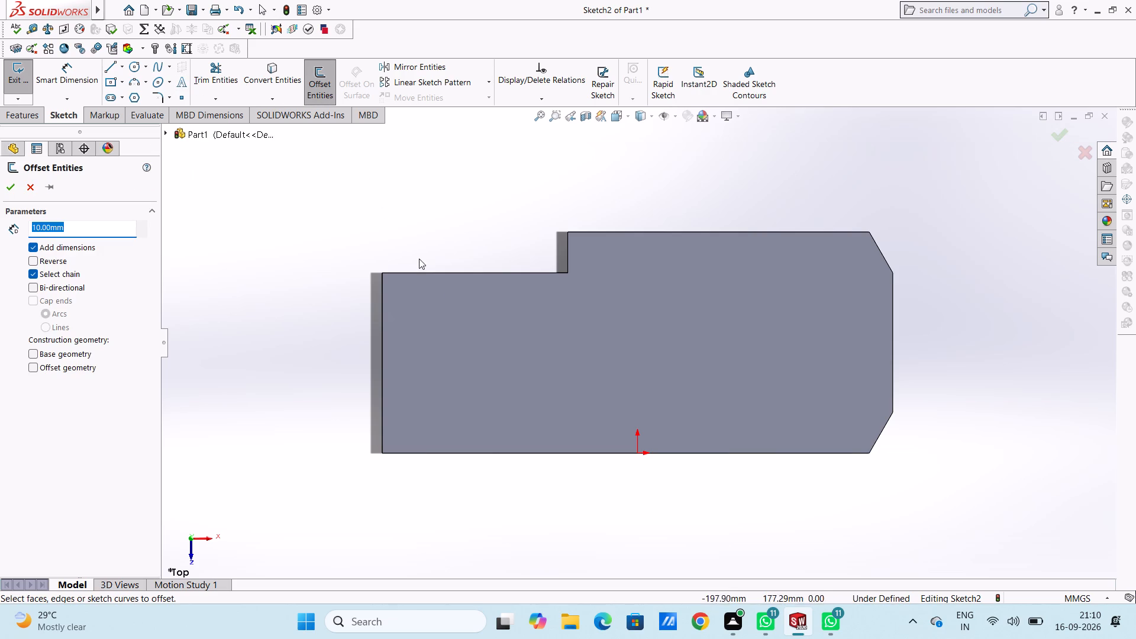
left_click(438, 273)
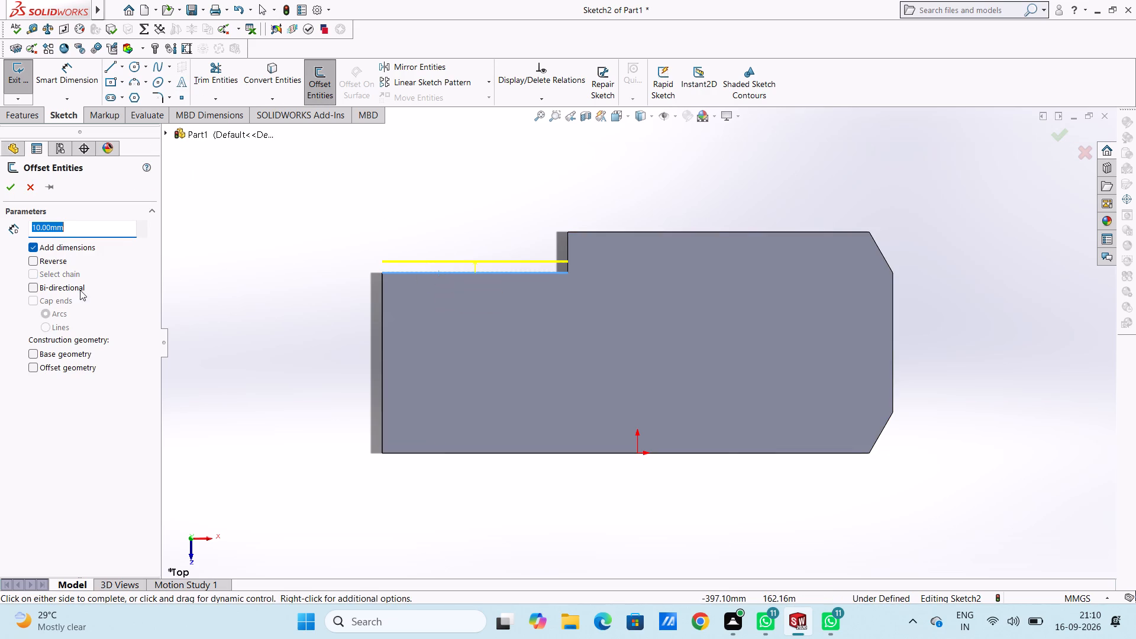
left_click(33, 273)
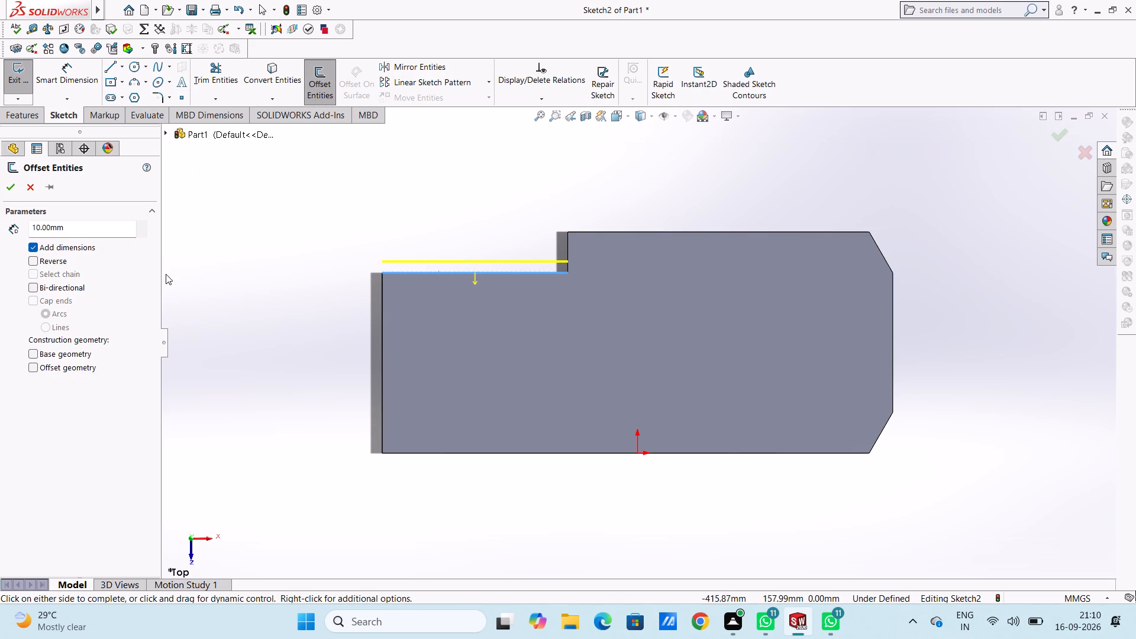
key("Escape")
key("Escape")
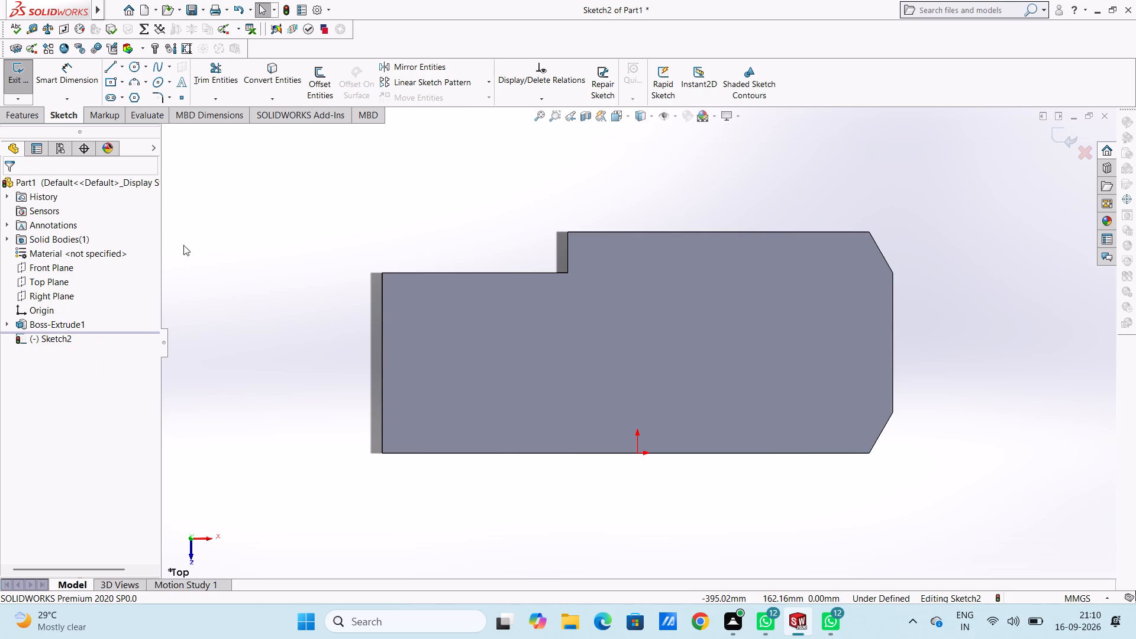
Trace the plate's entire stepped, bevelled outline with a closed chain of lines, starting and ending at the lower-left corner.
left_click(108, 69)
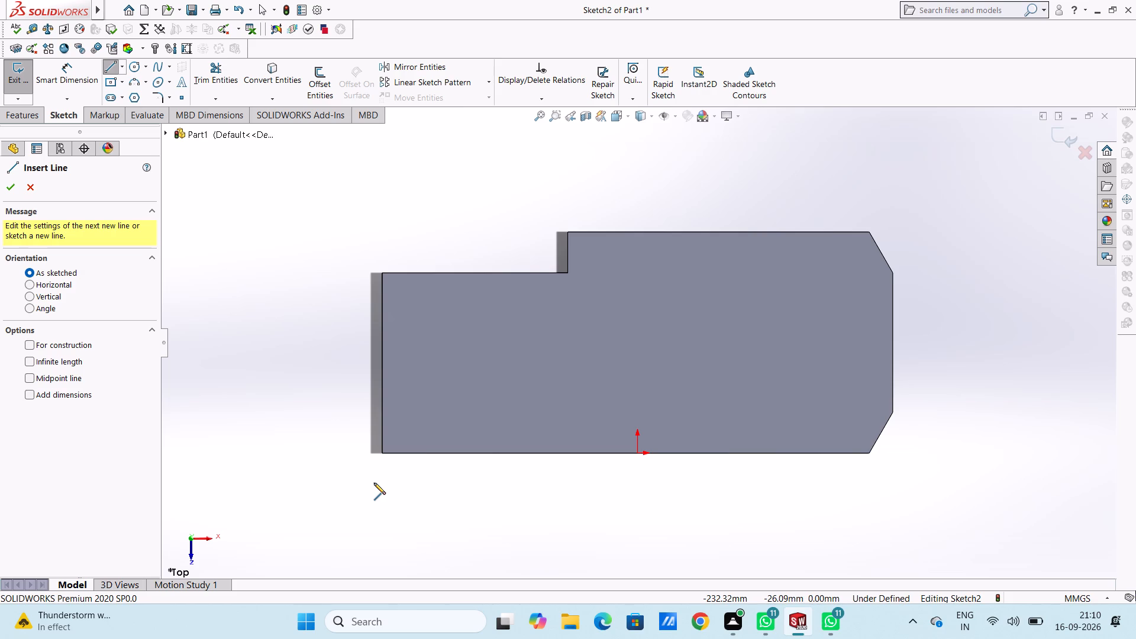
left_click(381, 453)
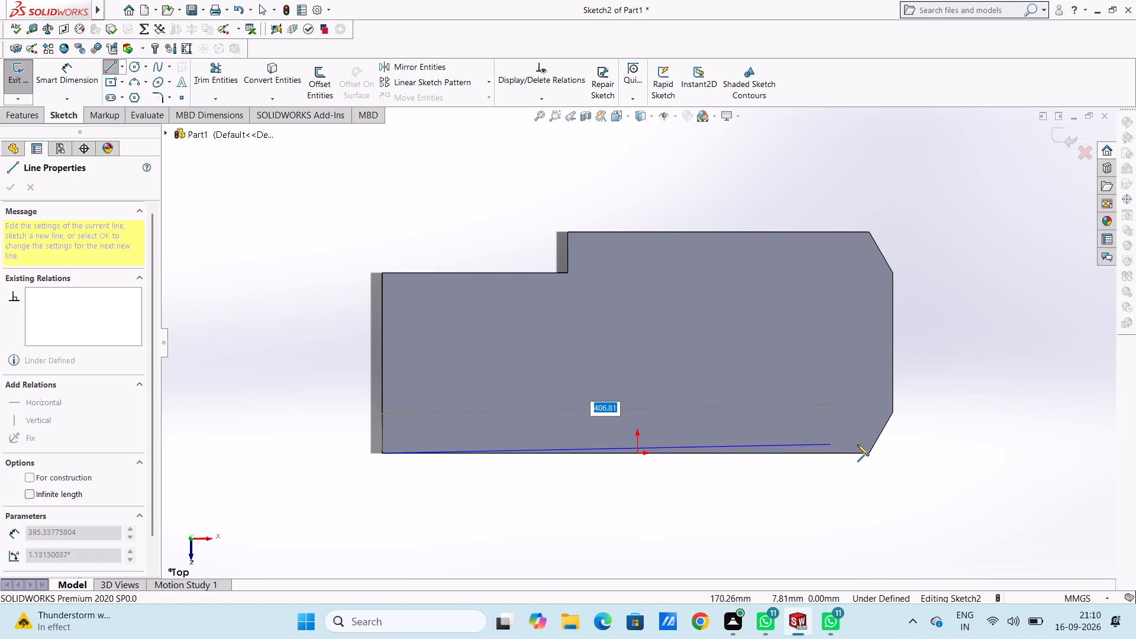
left_click(869, 454)
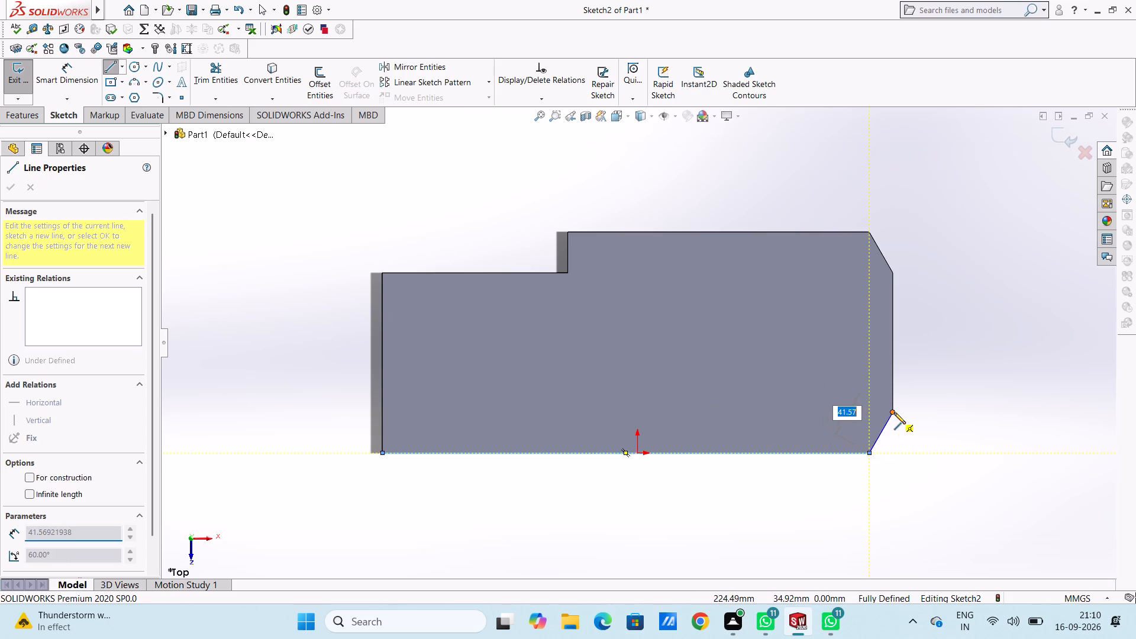
left_click(894, 411)
left_click(891, 273)
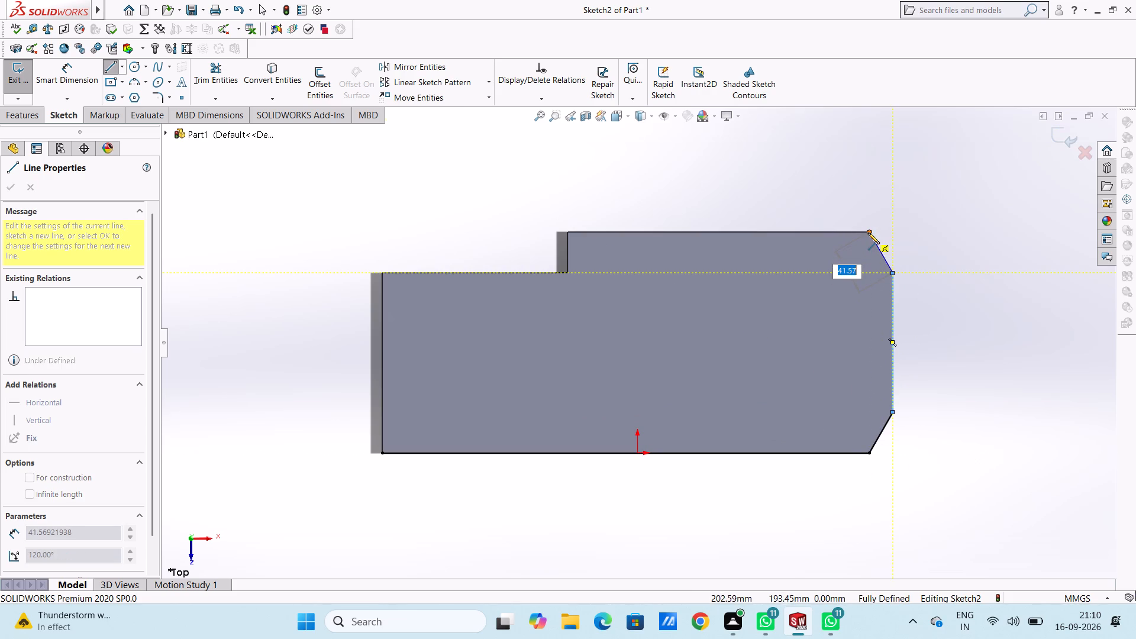
left_click(868, 233)
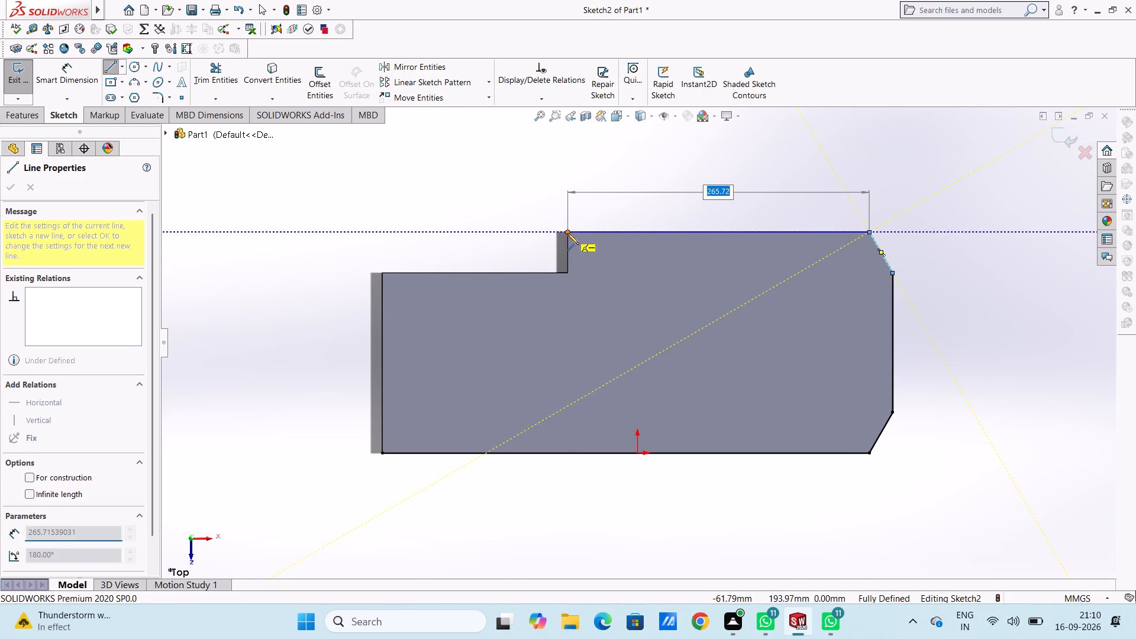
left_click(567, 233)
left_click(567, 272)
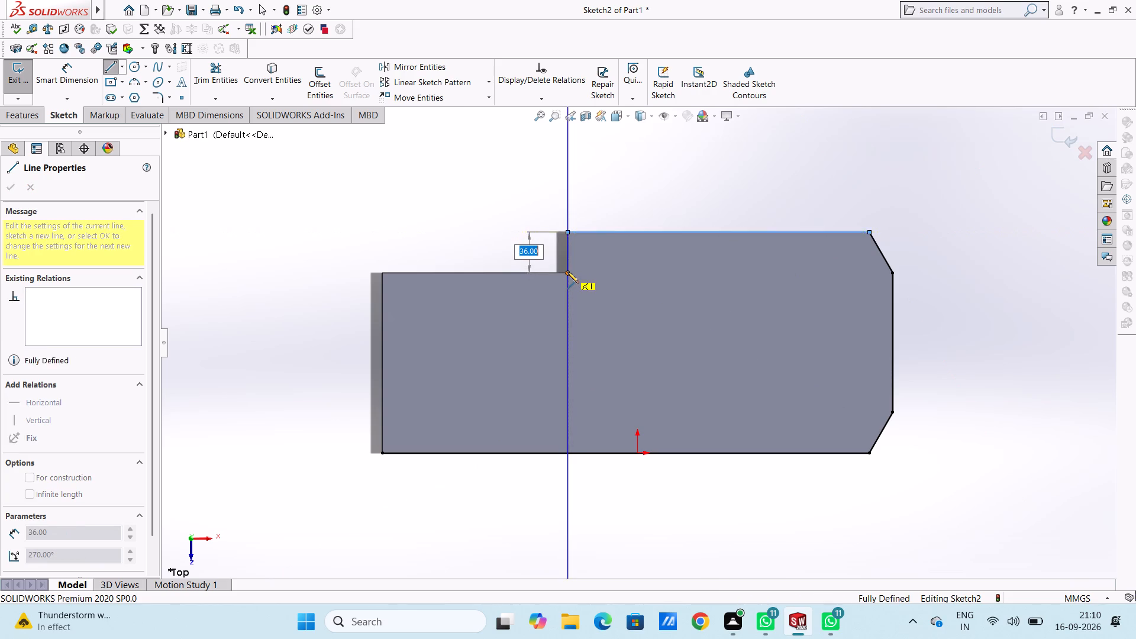
left_click(382, 270)
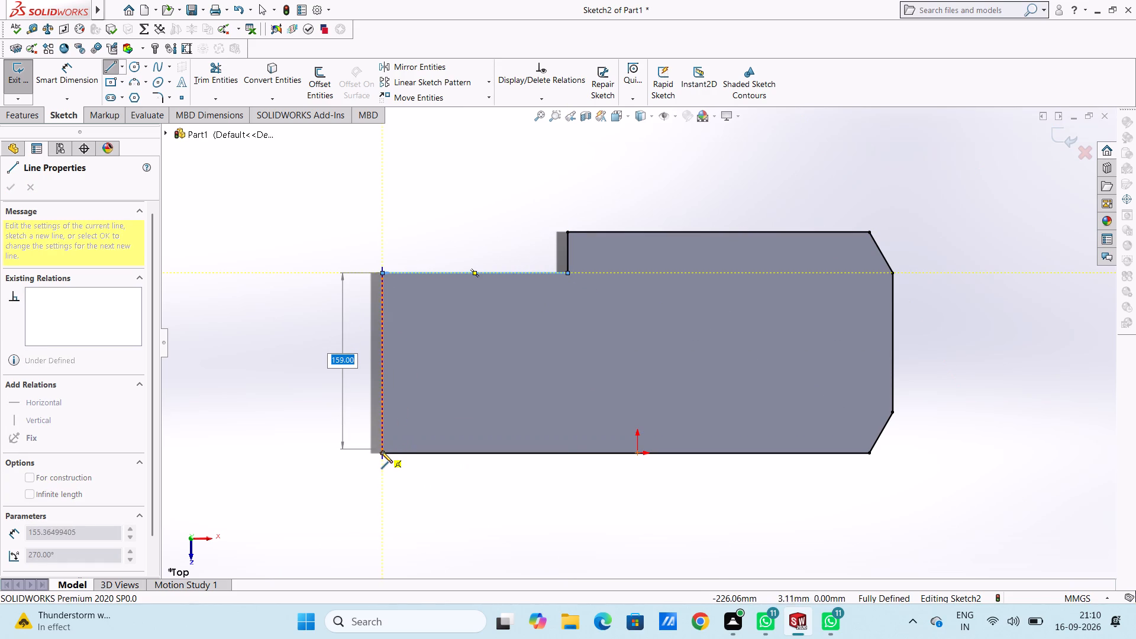
left_click(383, 454)
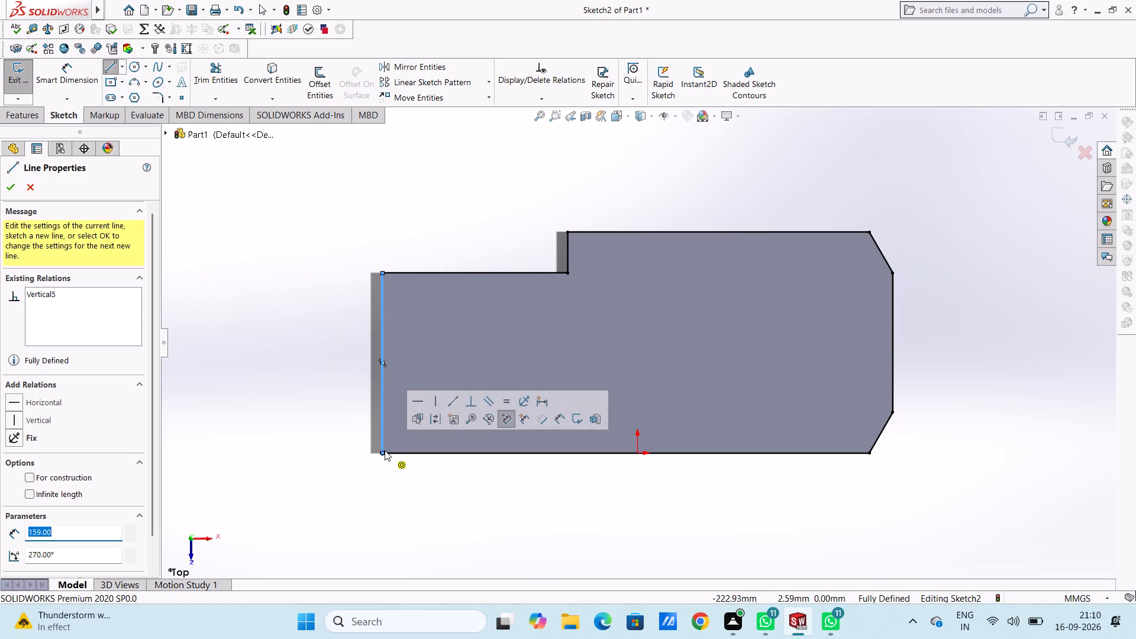
key("Escape")
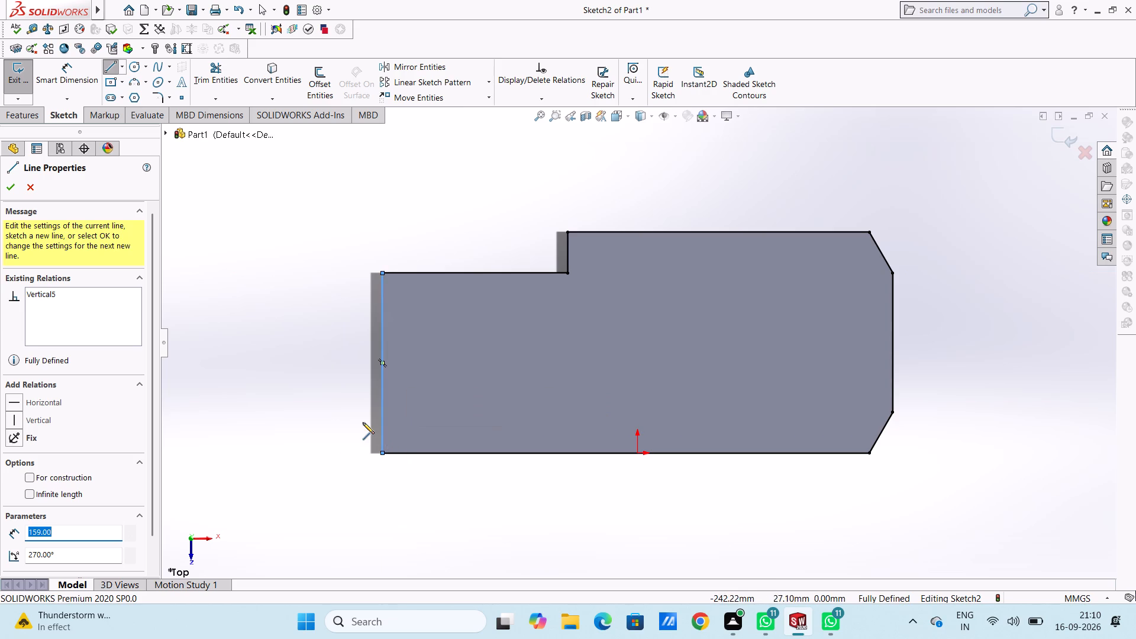
key("Escape")
key("Escape")
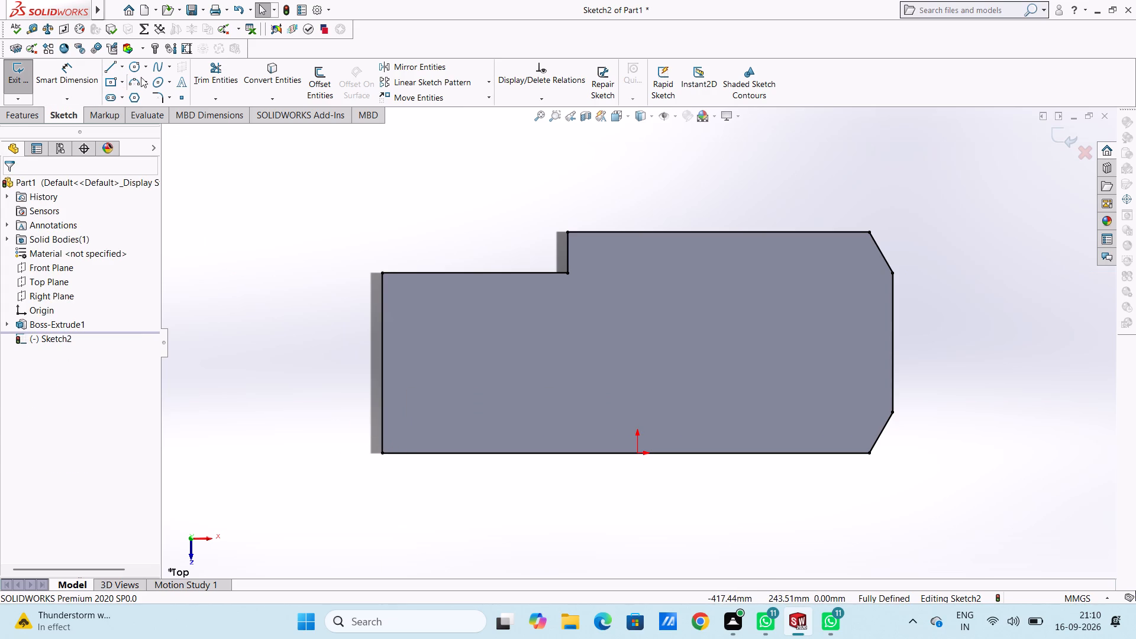
Offset the traced outline from its lower-level top line, with chain selection enabled to include the whole closed profile.
left_click(312, 72)
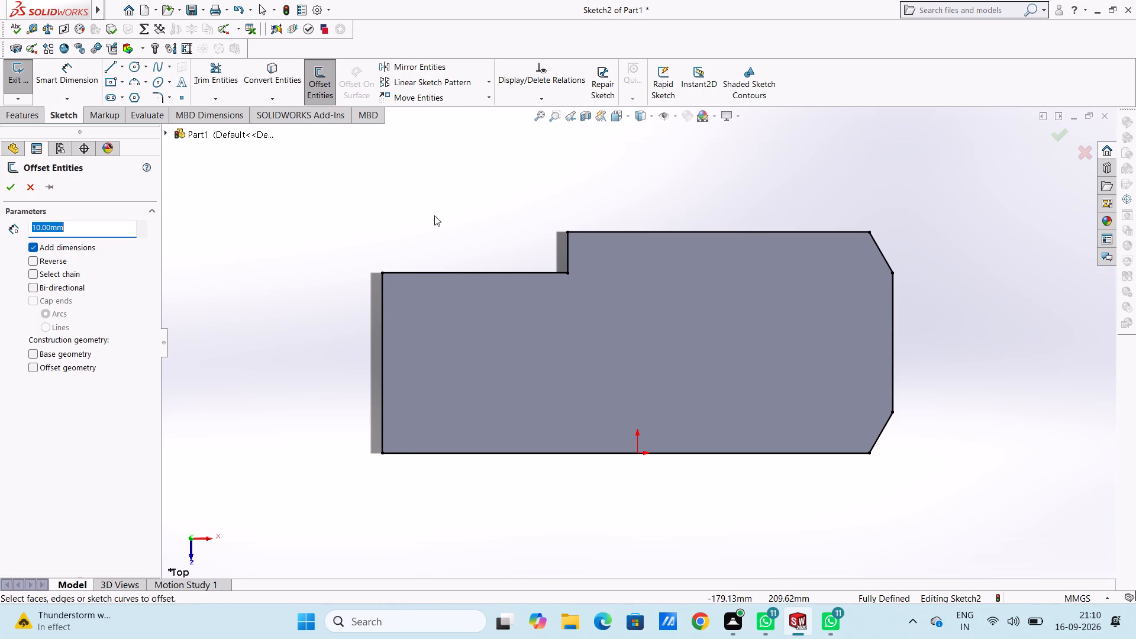
left_click(448, 271)
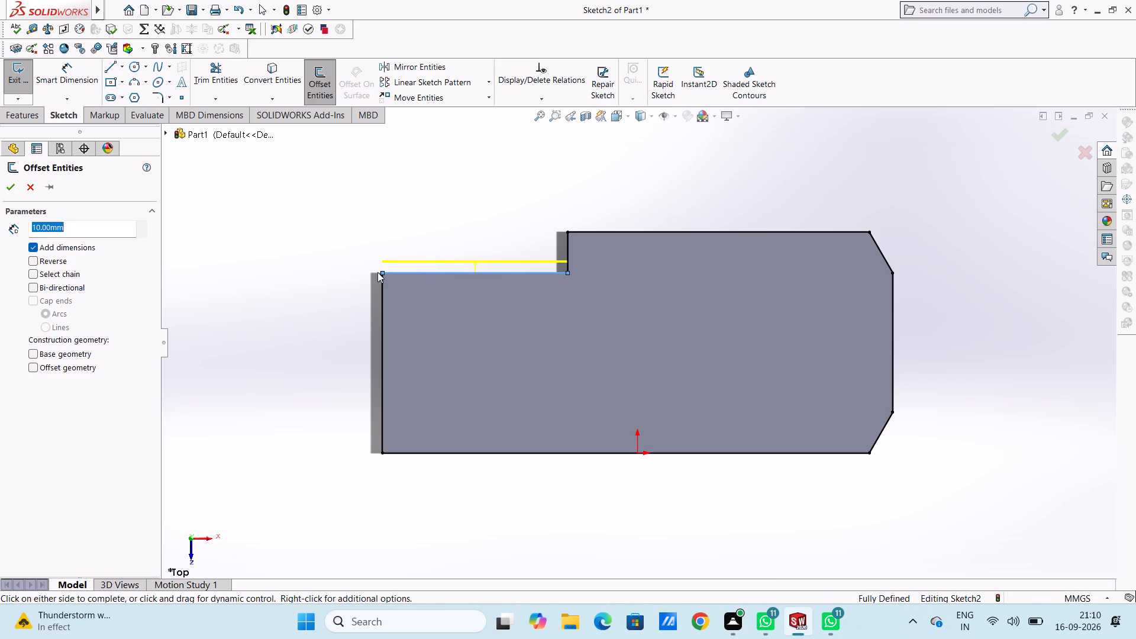
left_click(34, 272)
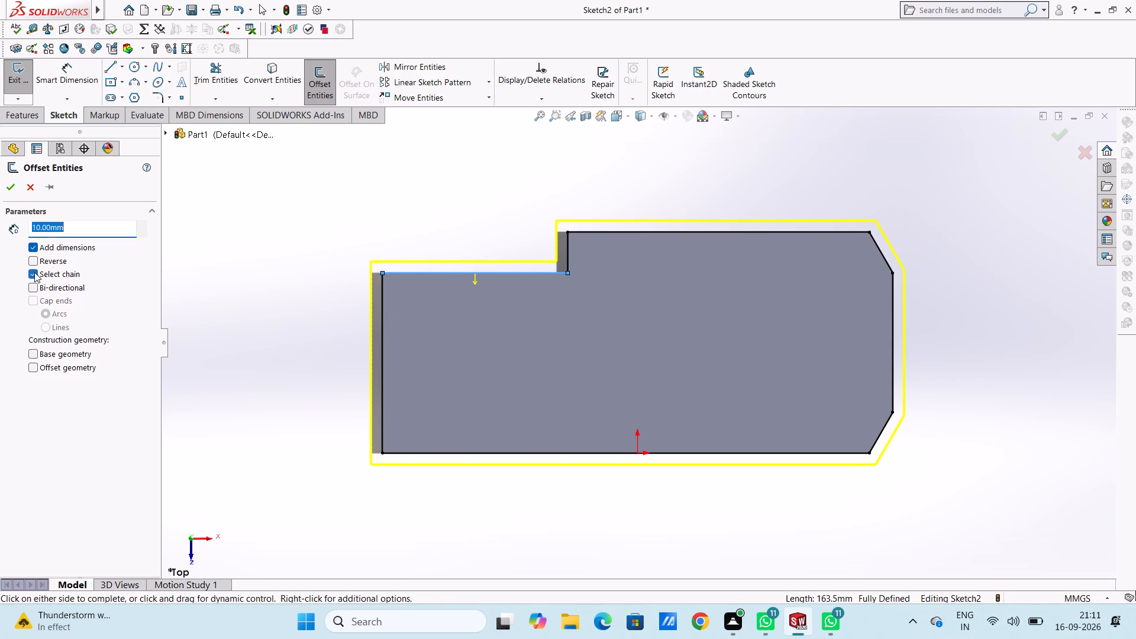
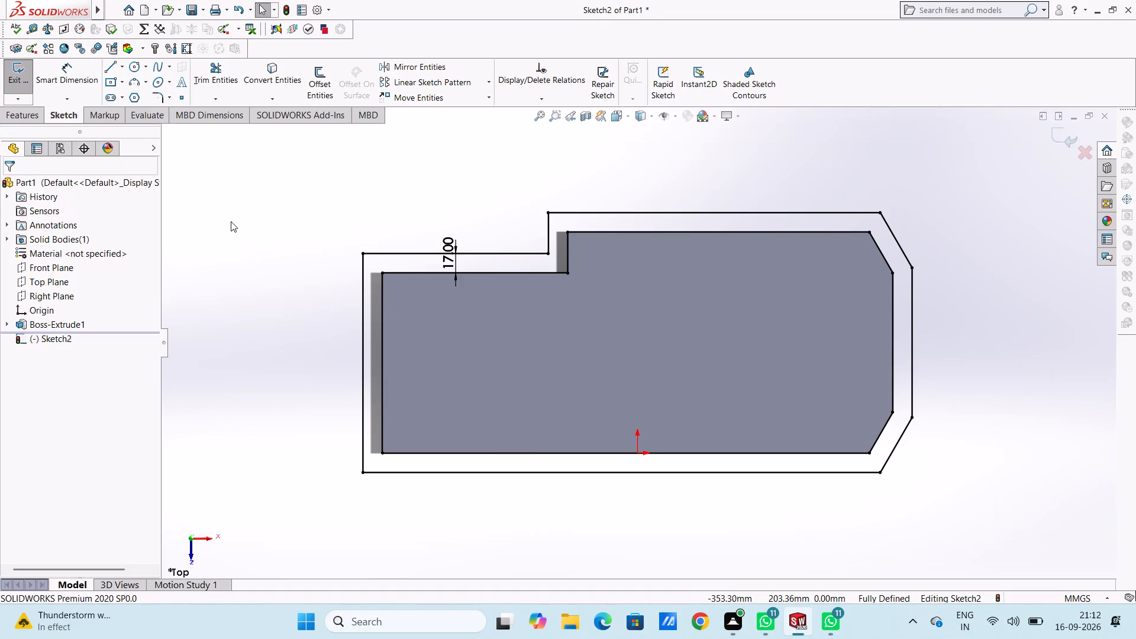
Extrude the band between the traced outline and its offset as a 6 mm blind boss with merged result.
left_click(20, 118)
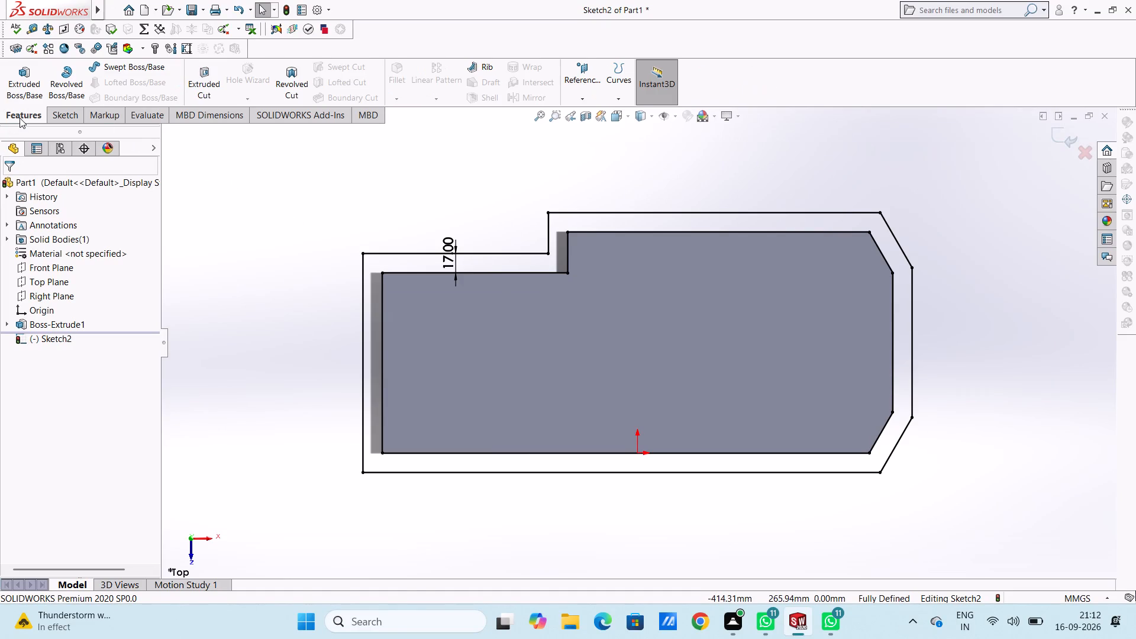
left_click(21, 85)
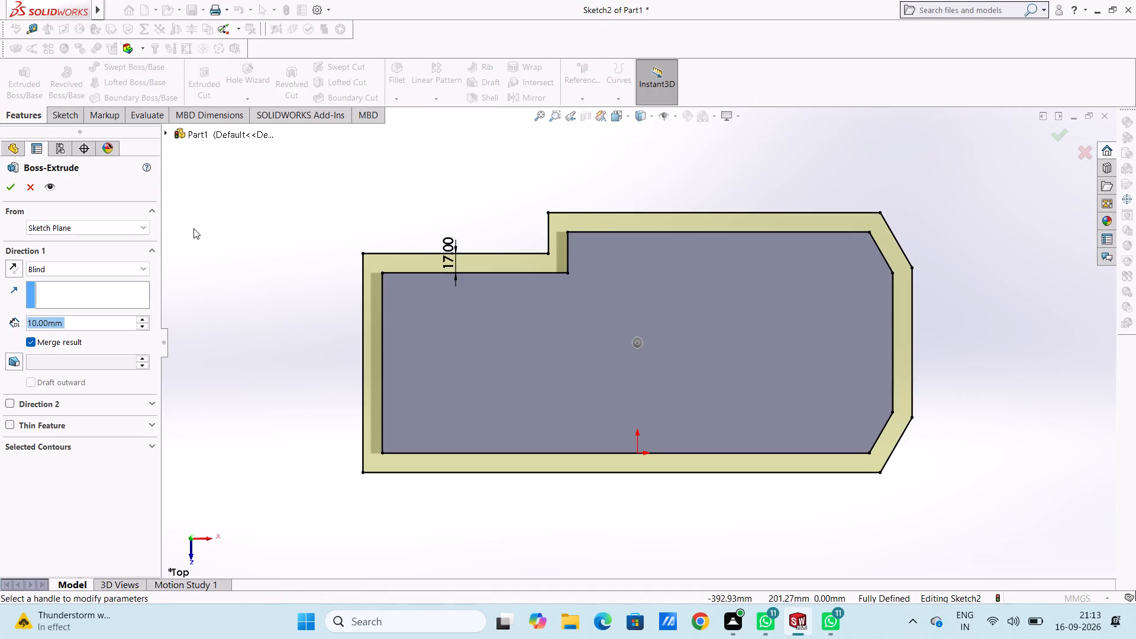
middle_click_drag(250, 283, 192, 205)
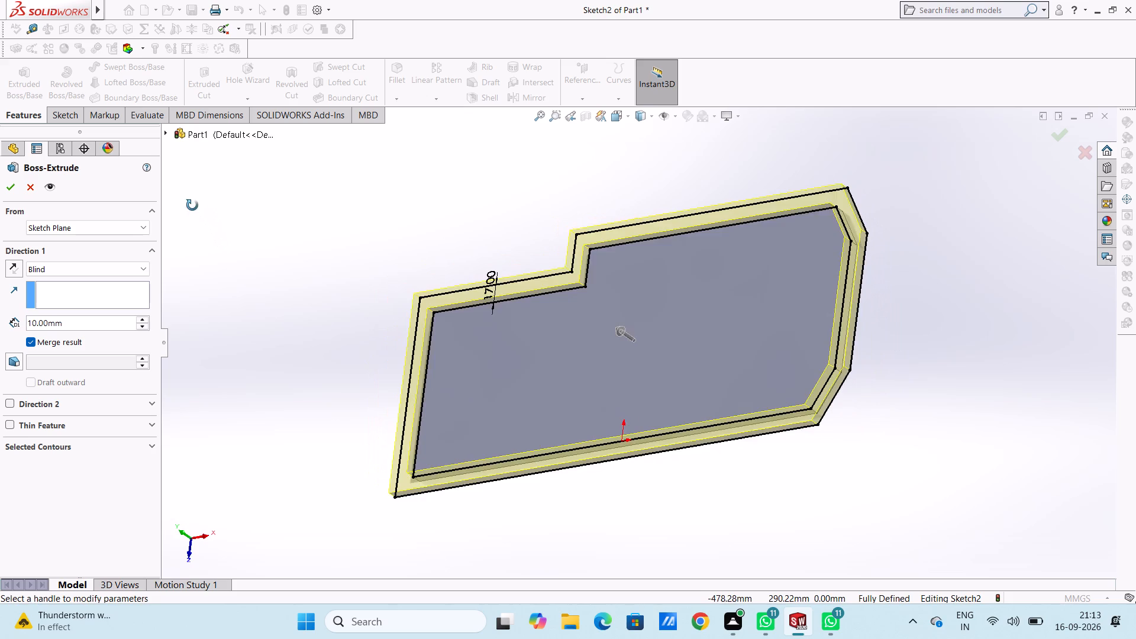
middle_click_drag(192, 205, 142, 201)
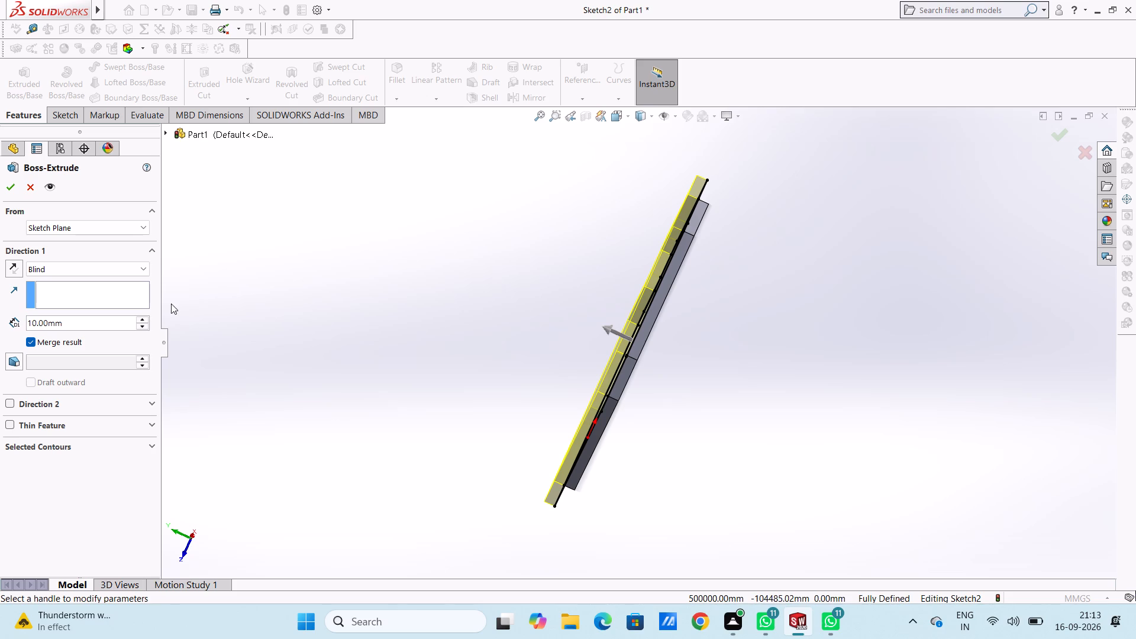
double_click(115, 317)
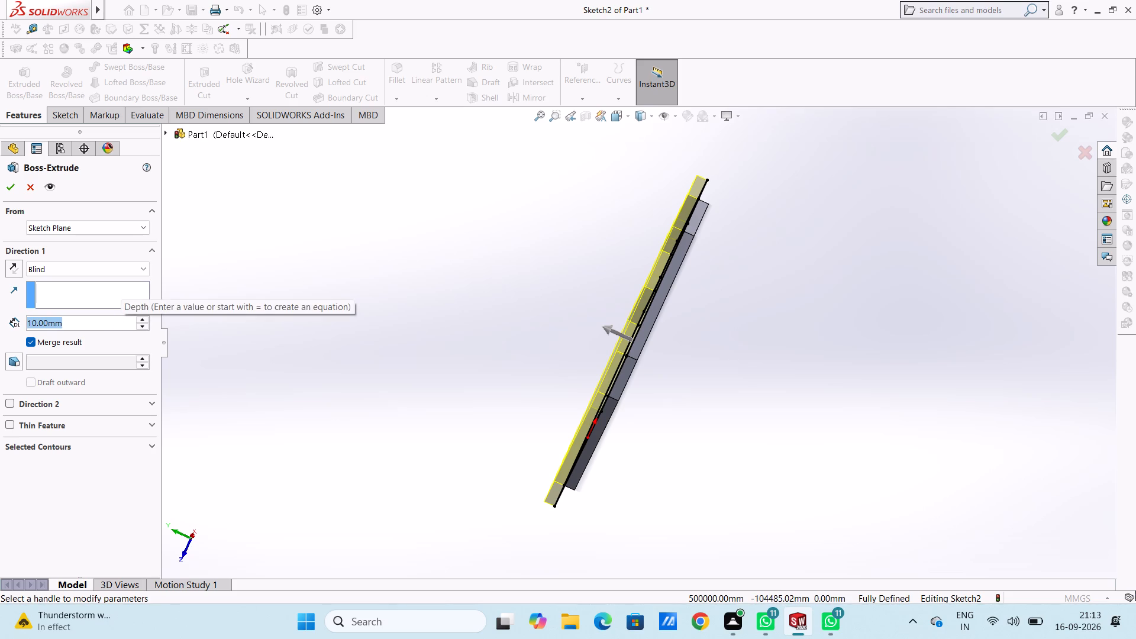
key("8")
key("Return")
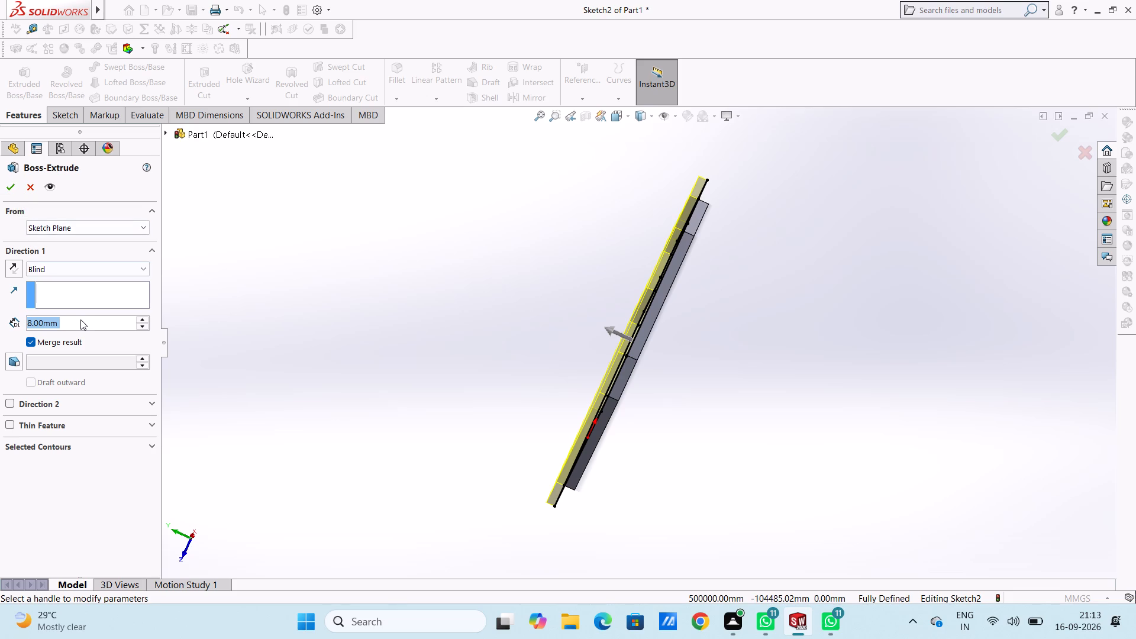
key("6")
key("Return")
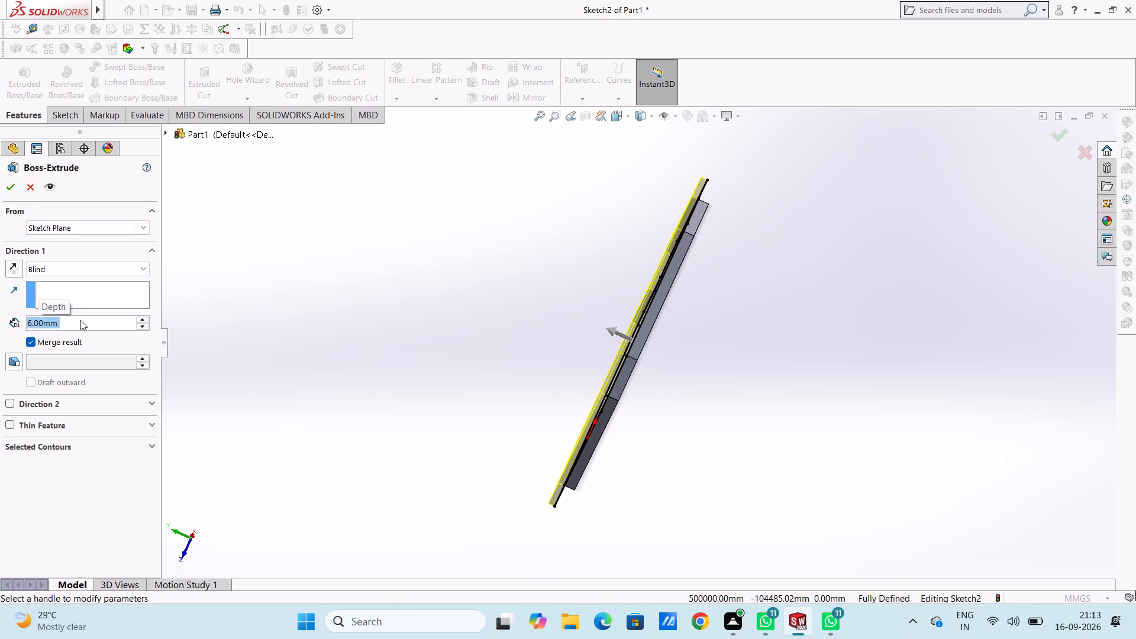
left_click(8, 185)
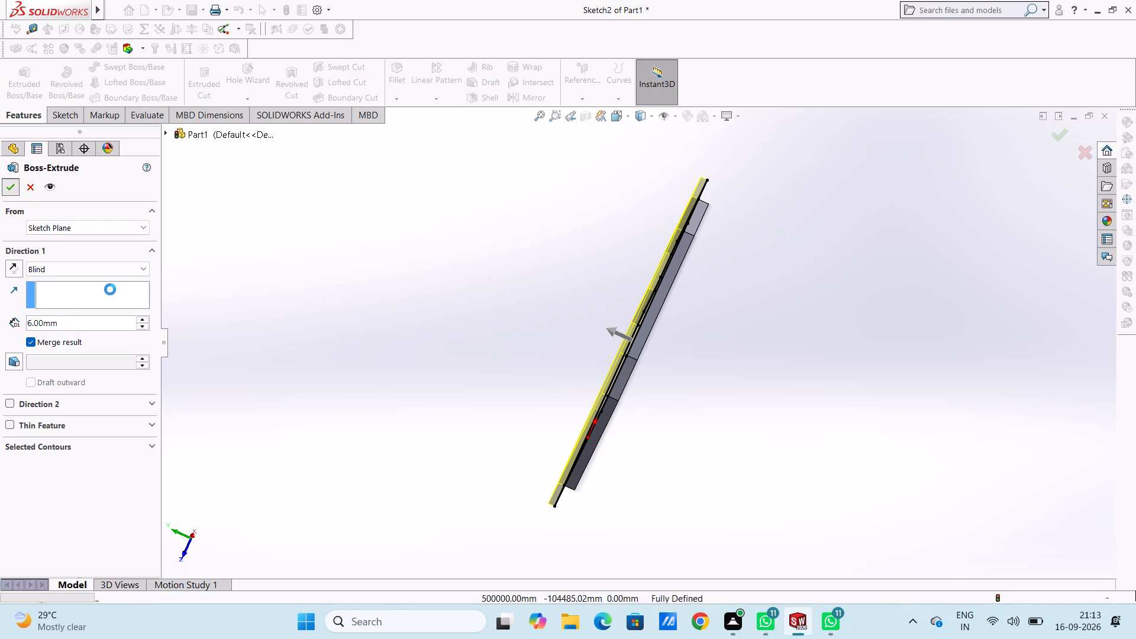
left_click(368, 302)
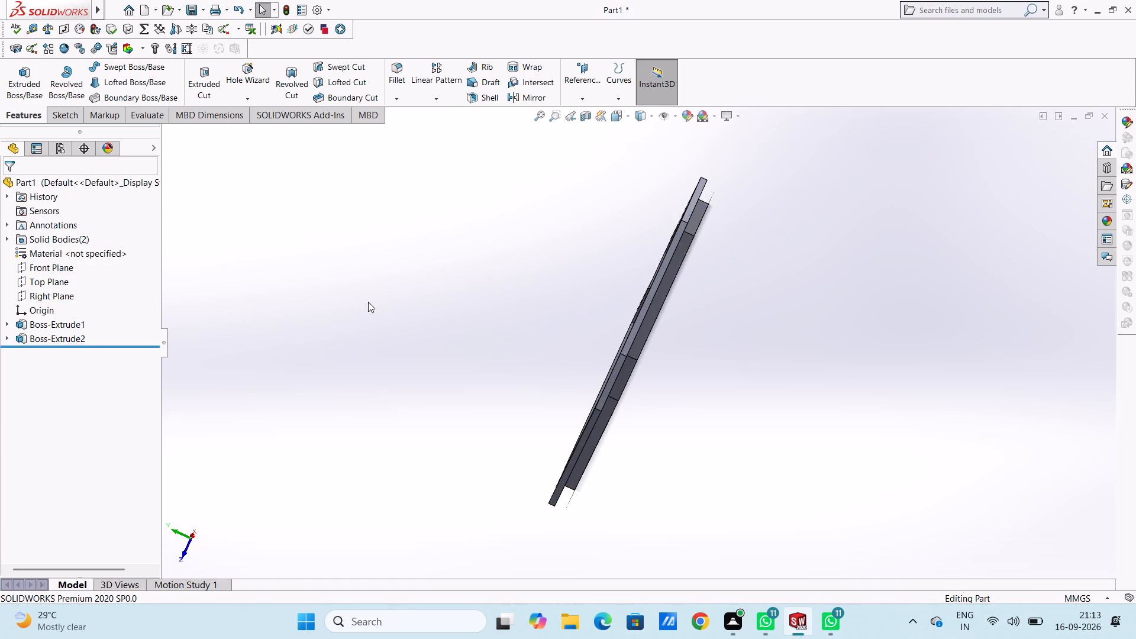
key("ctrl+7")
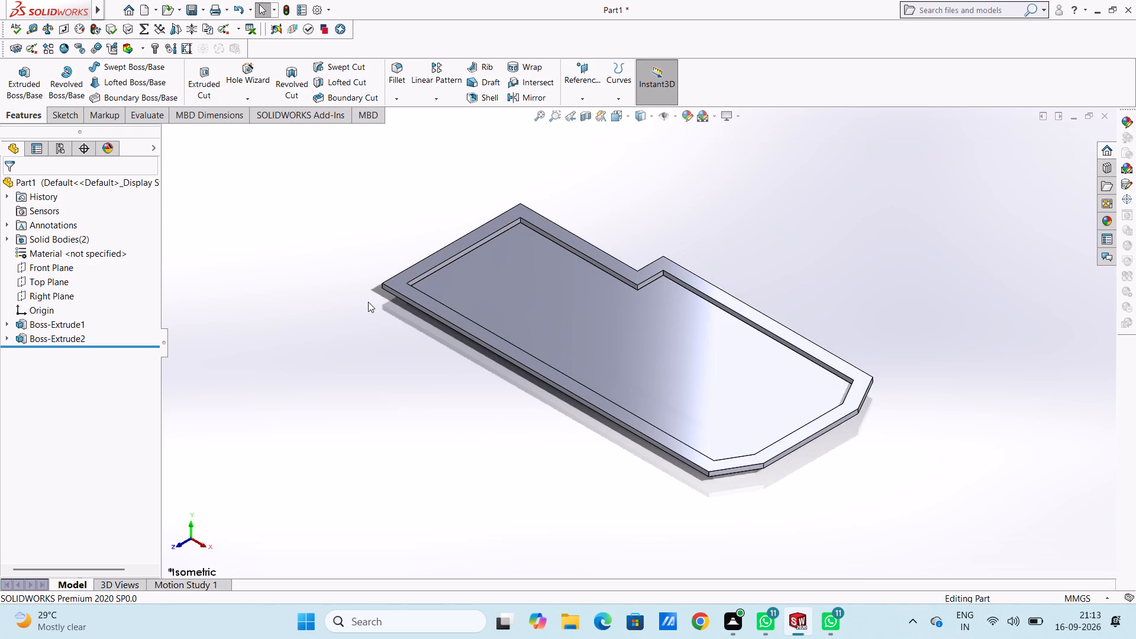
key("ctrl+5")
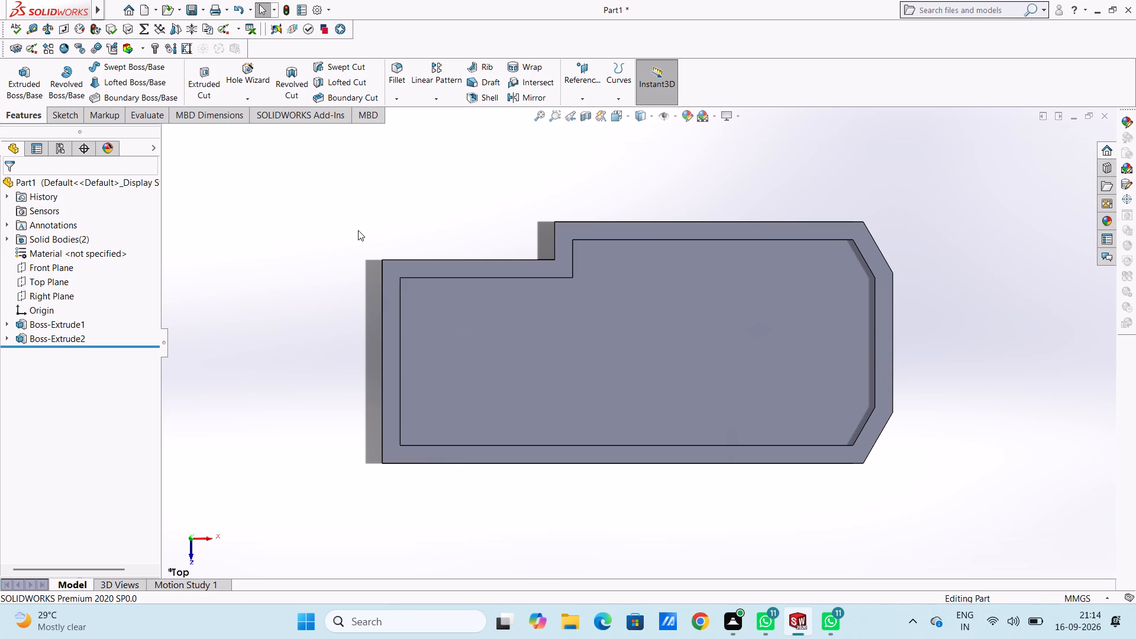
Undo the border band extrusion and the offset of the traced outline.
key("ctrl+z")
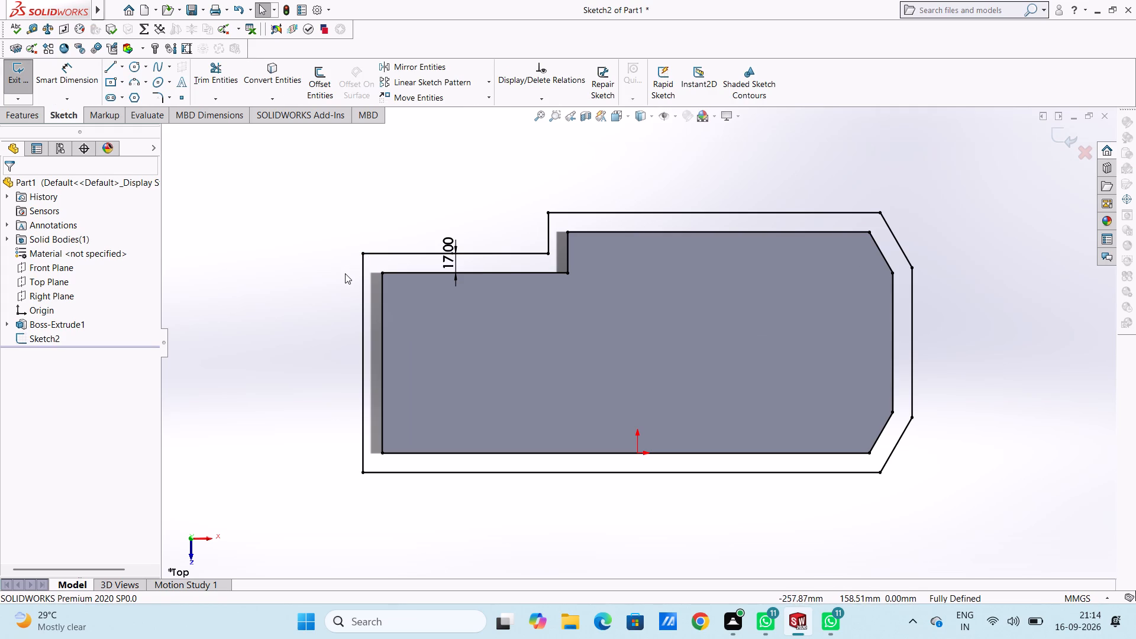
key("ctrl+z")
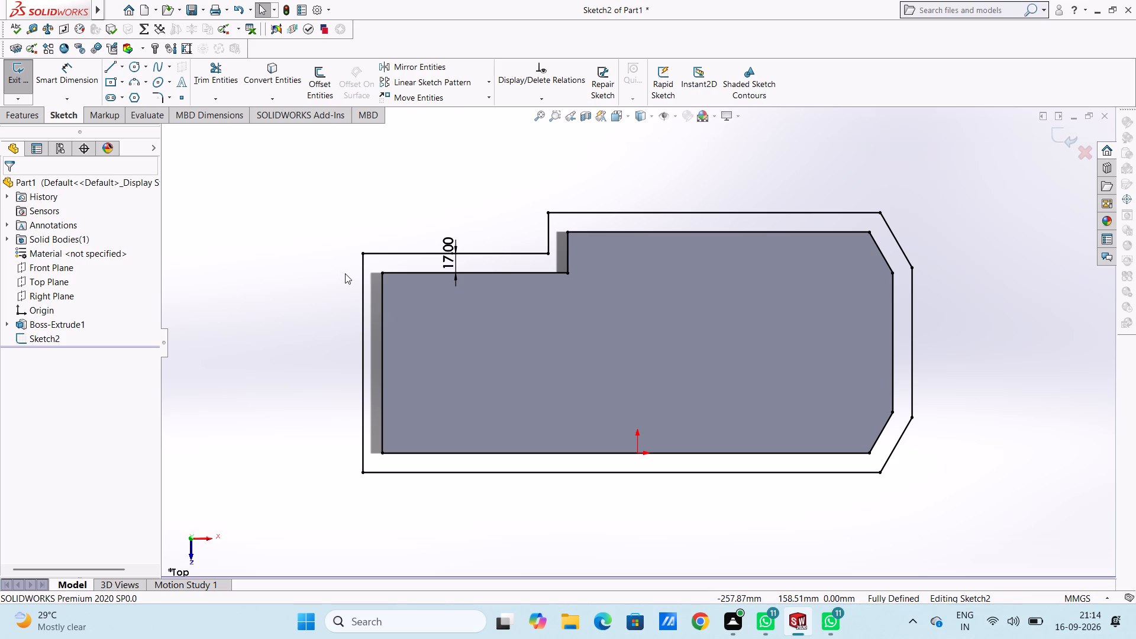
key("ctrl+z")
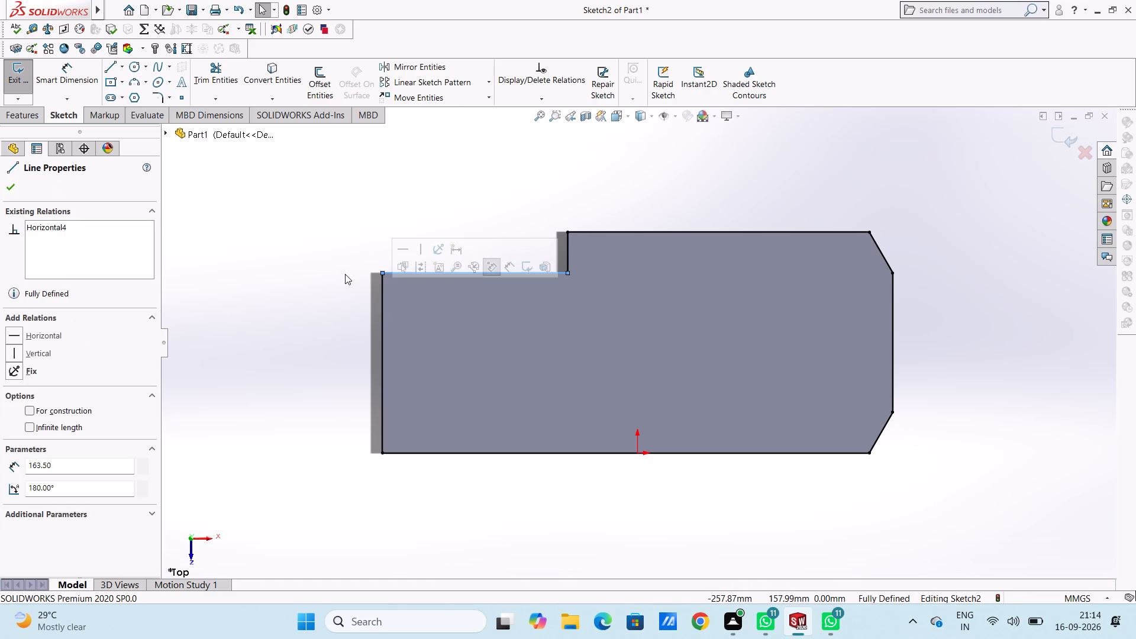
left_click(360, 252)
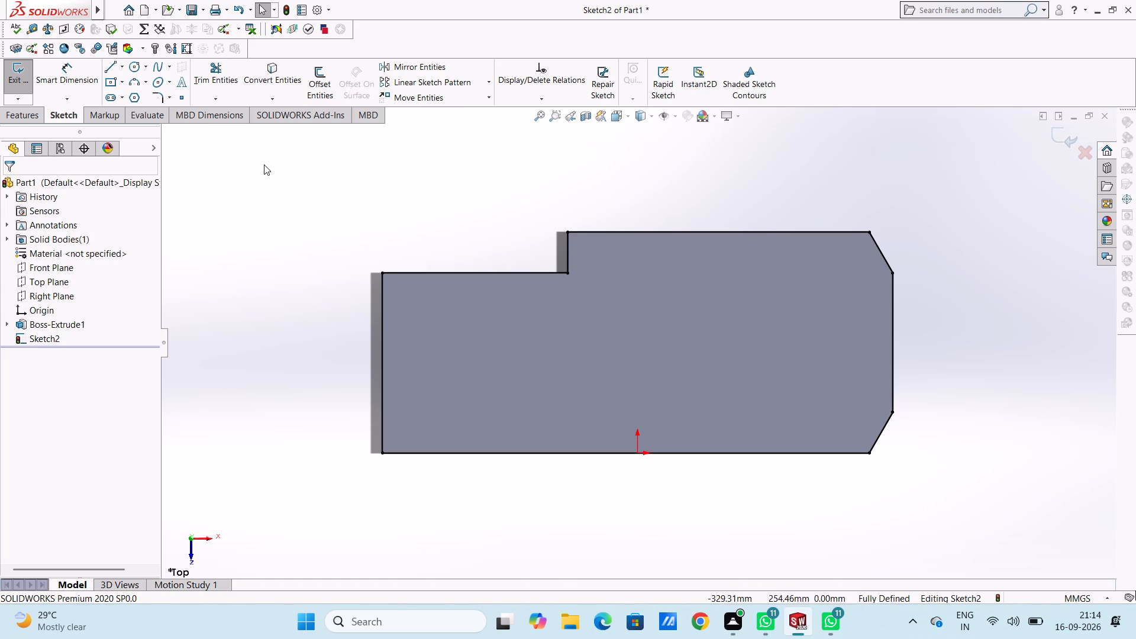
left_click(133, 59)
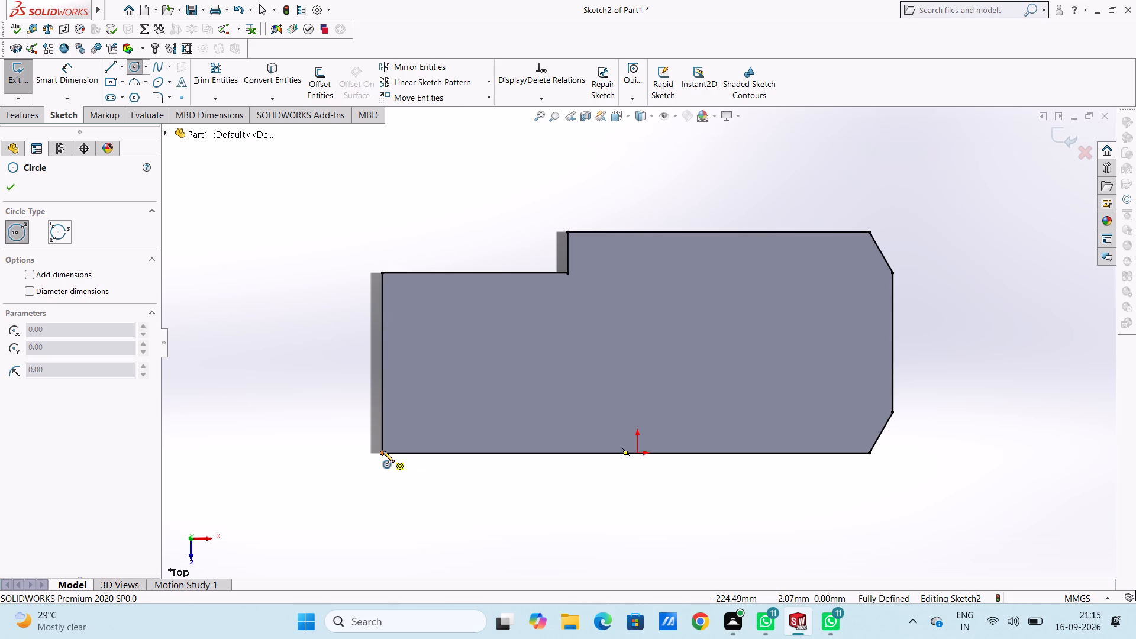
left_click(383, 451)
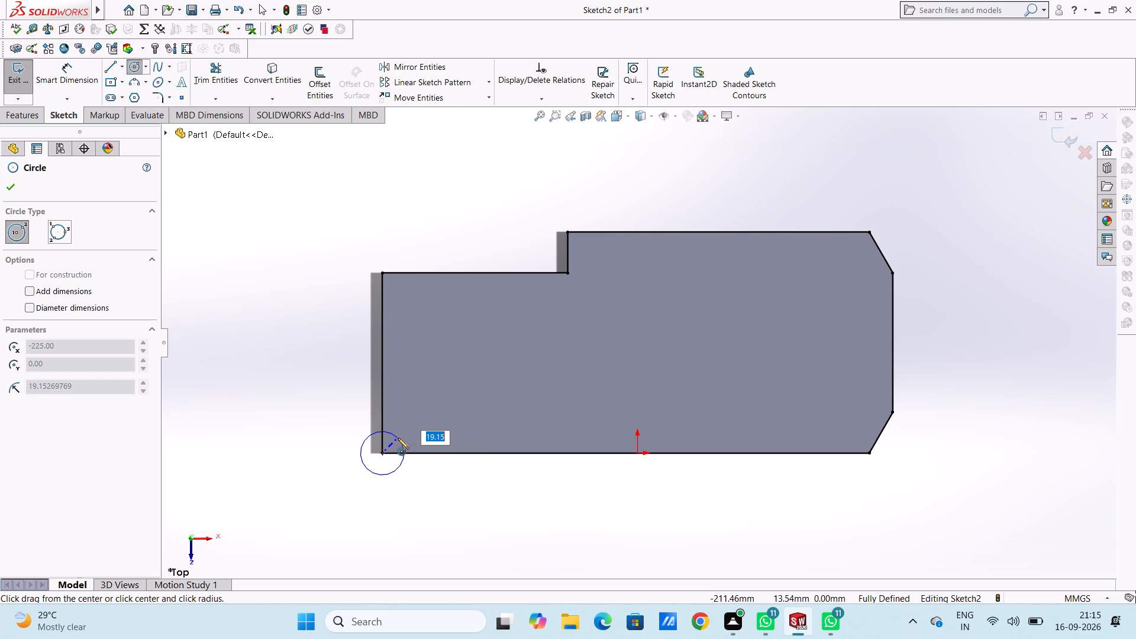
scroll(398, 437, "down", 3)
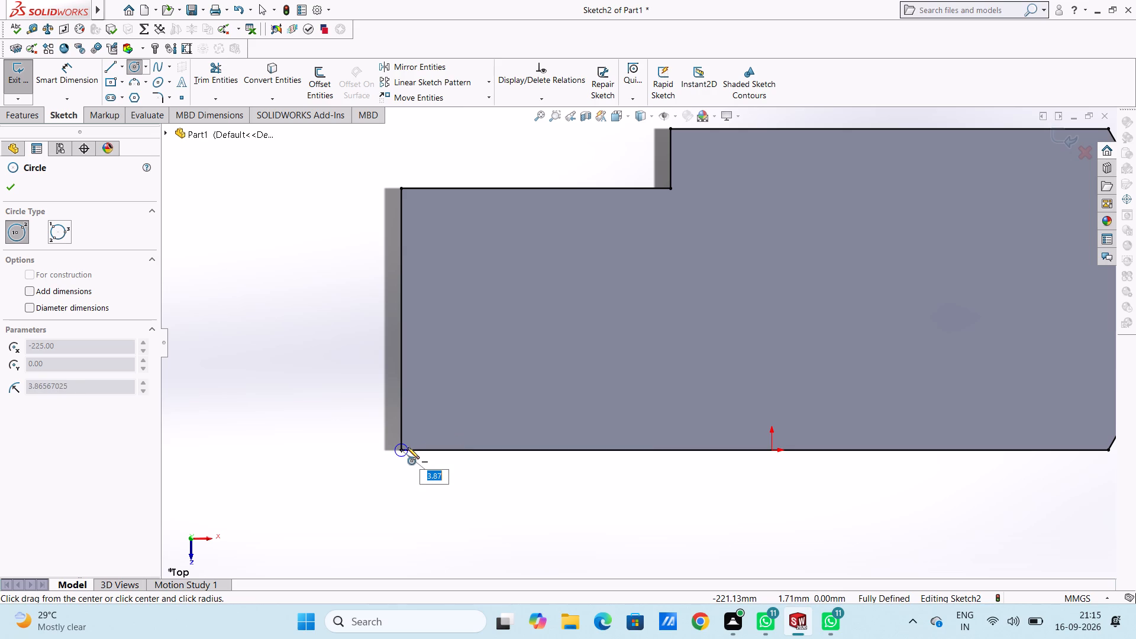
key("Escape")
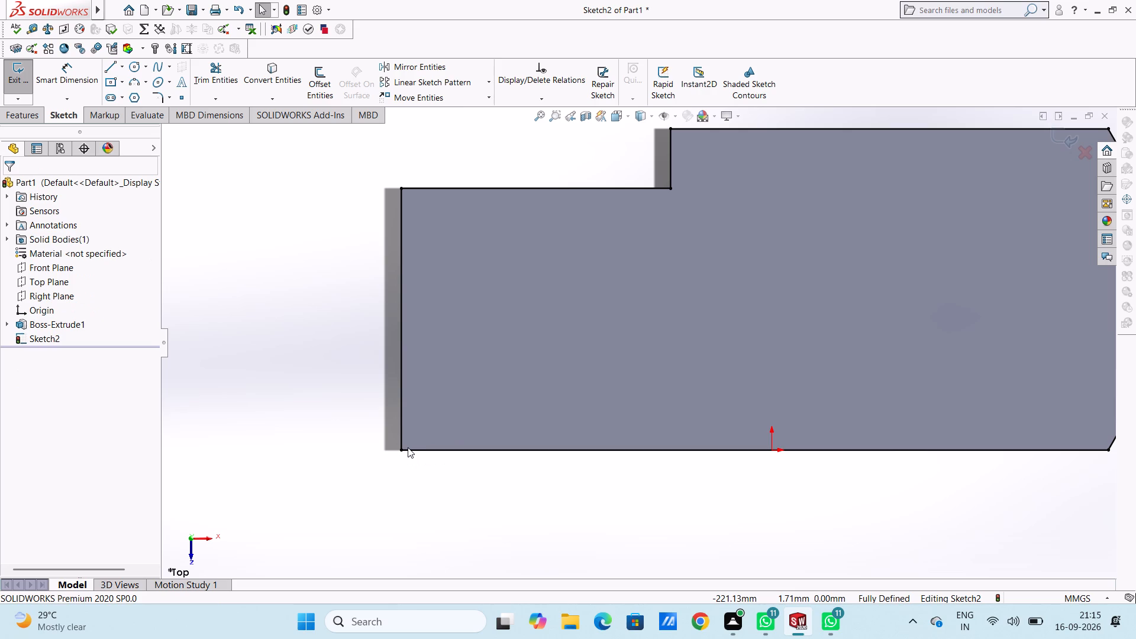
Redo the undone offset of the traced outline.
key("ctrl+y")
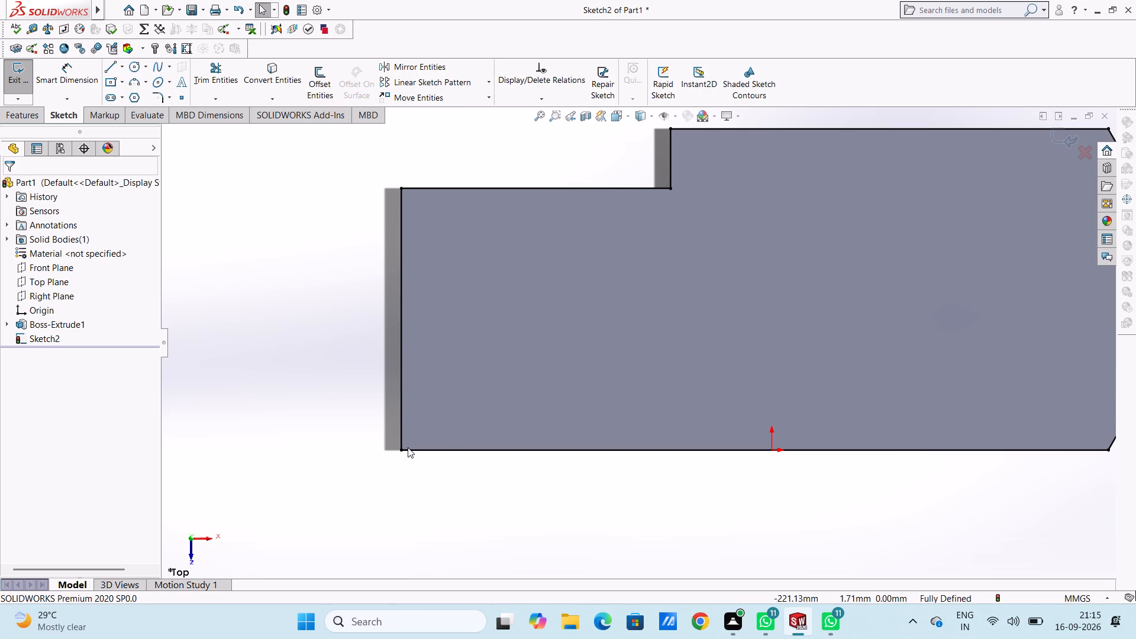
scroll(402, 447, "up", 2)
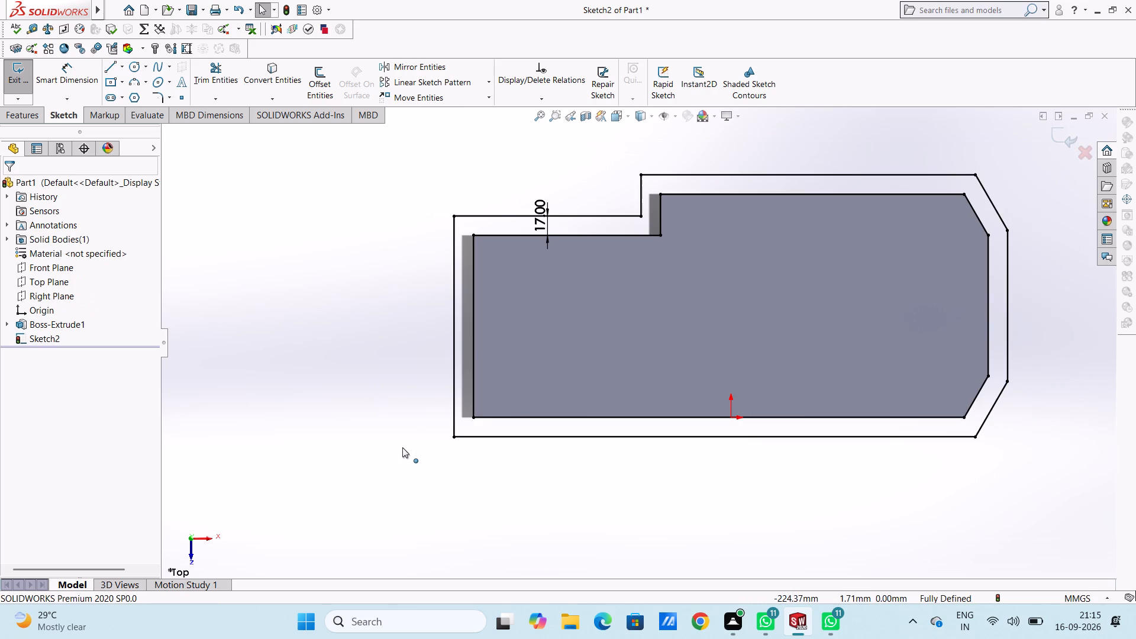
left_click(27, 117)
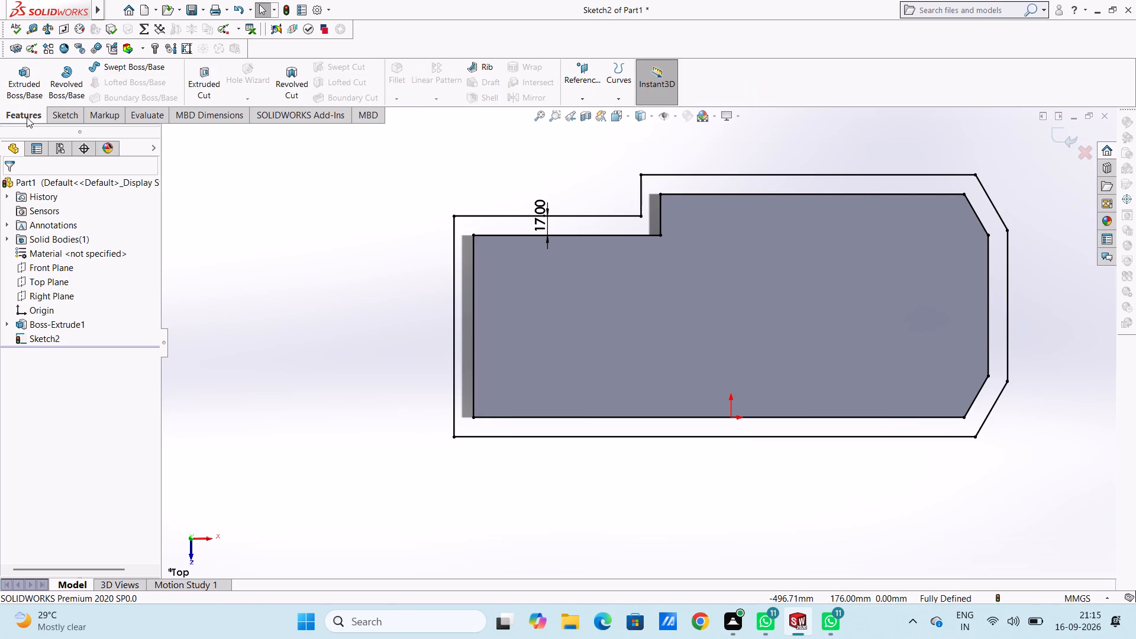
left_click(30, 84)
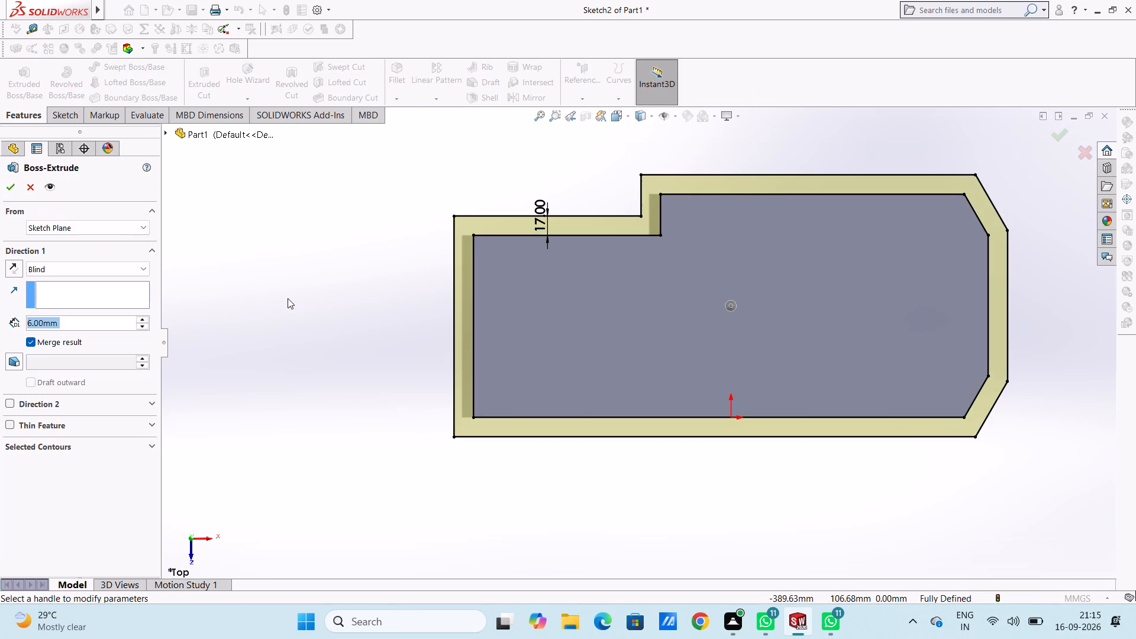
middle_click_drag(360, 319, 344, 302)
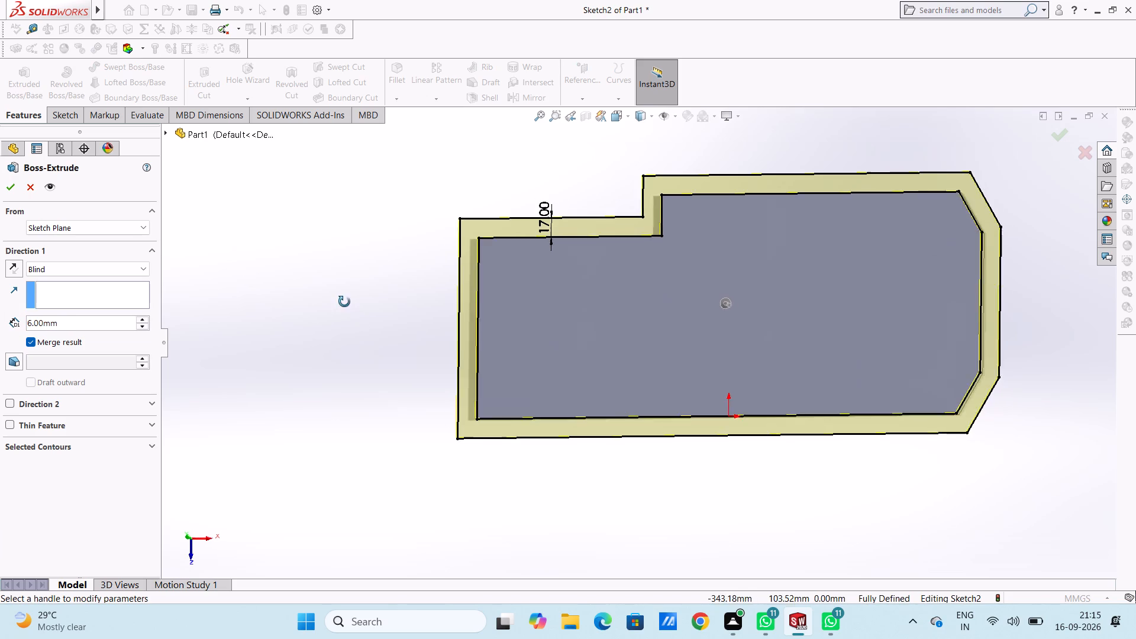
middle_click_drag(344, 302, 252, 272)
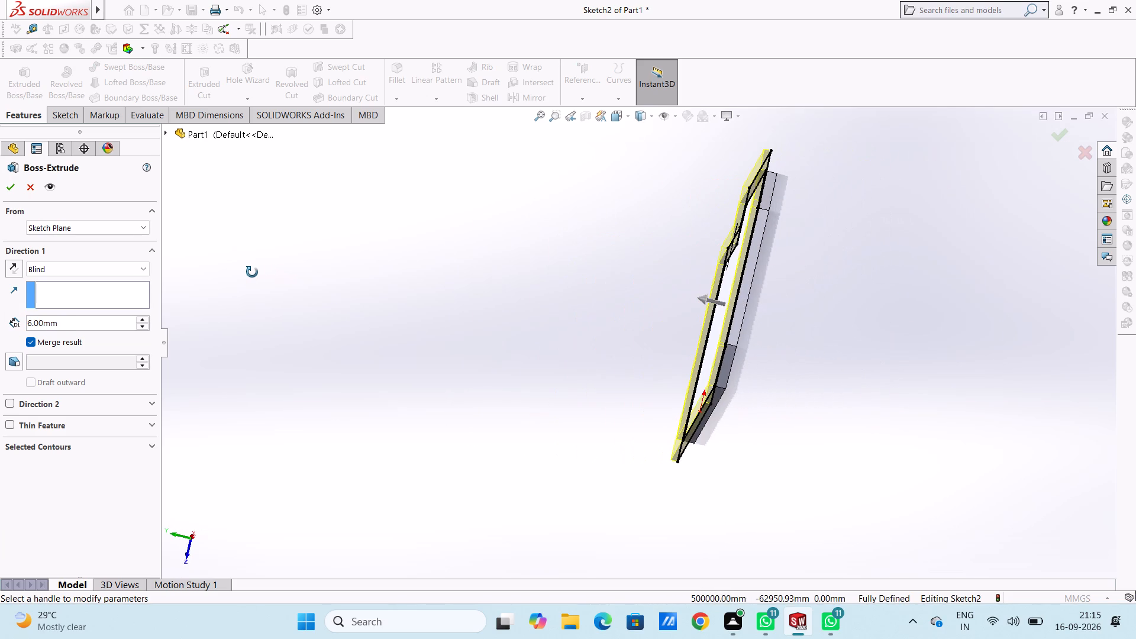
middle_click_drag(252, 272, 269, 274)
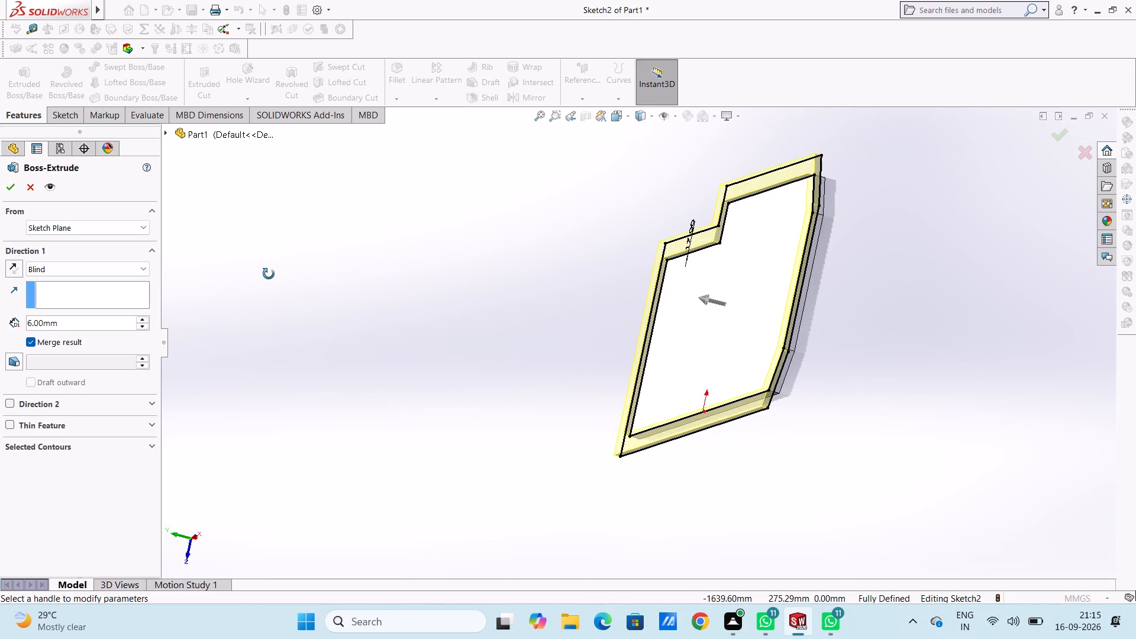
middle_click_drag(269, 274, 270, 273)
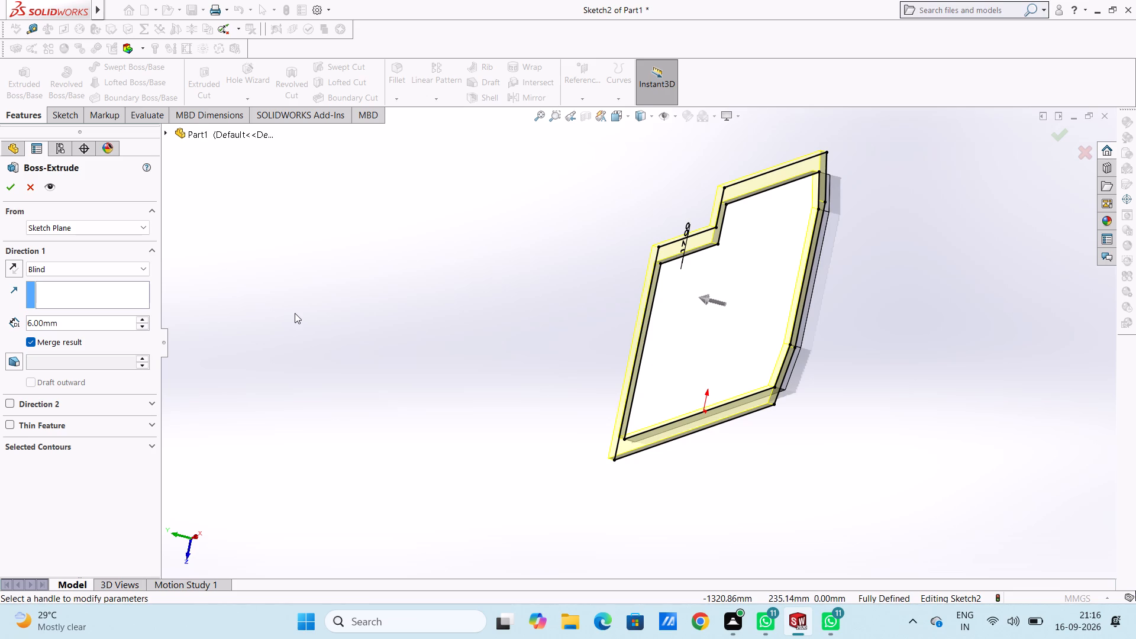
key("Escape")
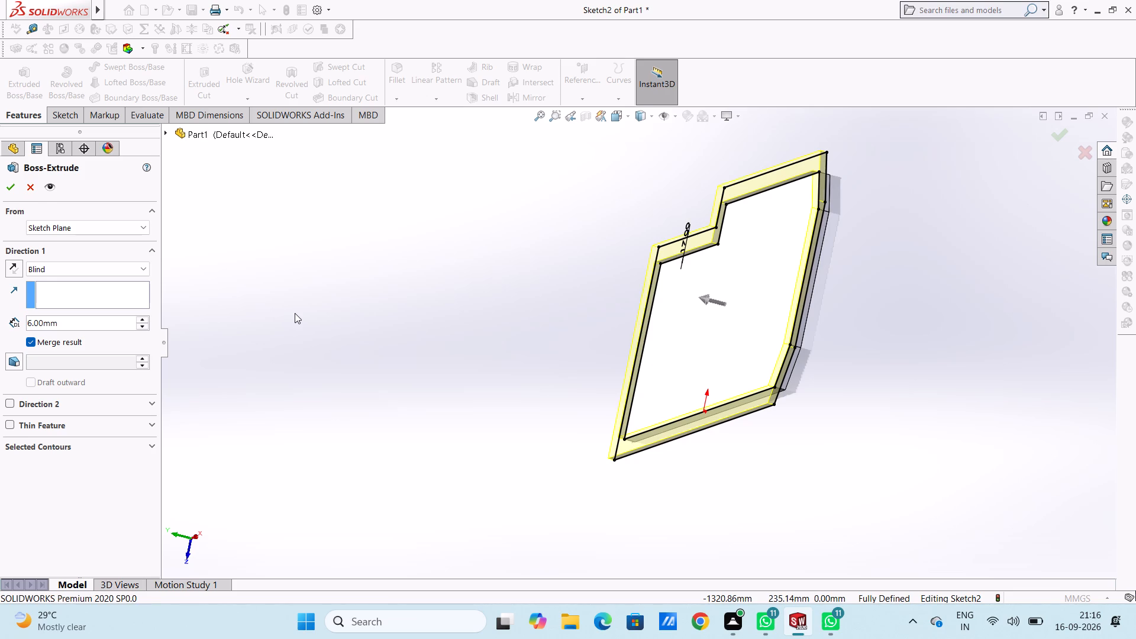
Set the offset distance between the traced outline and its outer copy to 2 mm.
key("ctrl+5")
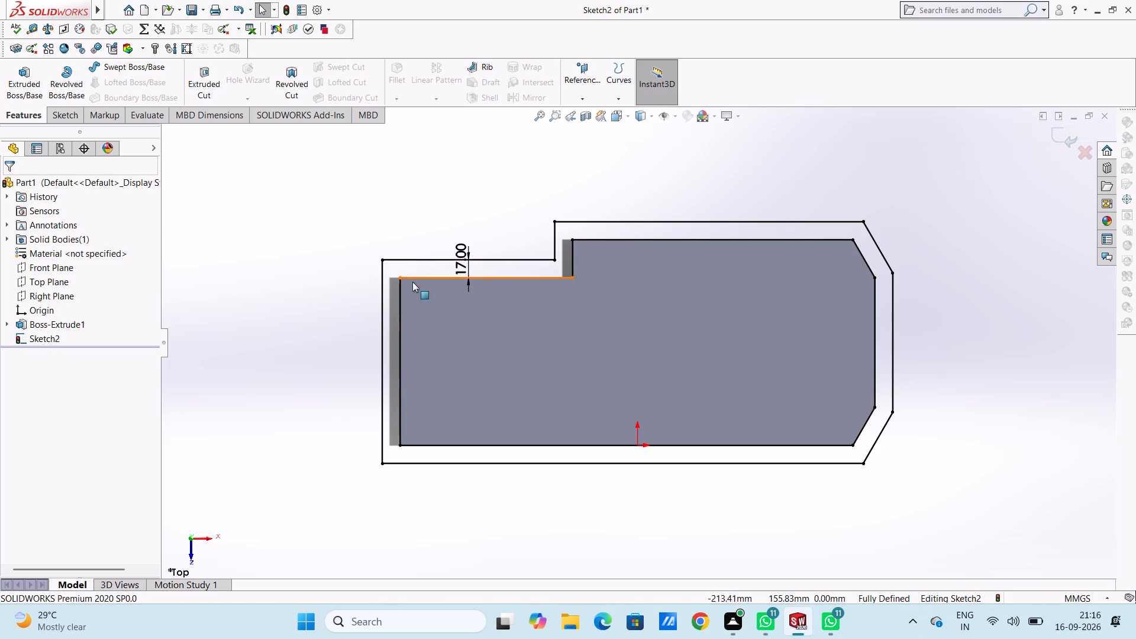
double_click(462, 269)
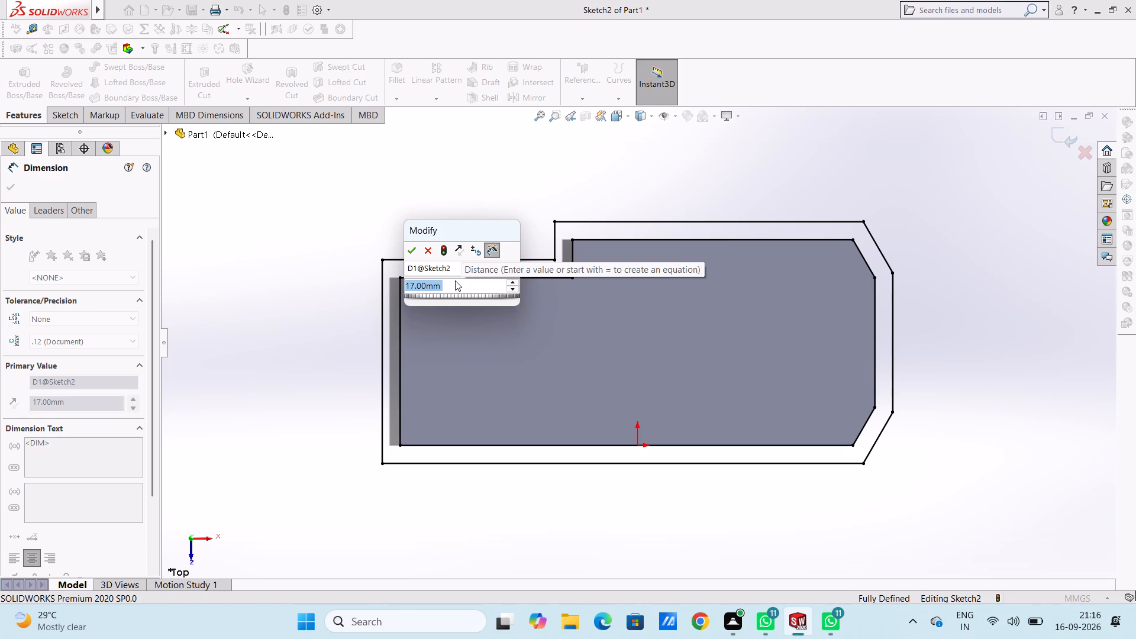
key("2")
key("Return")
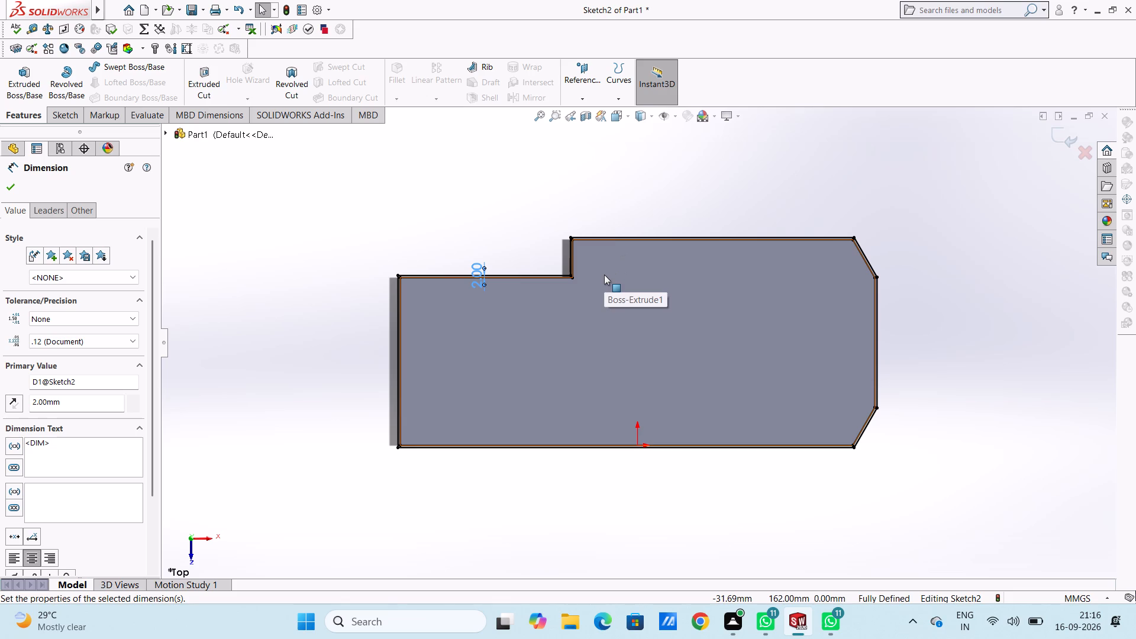
Set the offset distance between the traced outline and its outer copy to 8.5 mm.
double_click(482, 273)
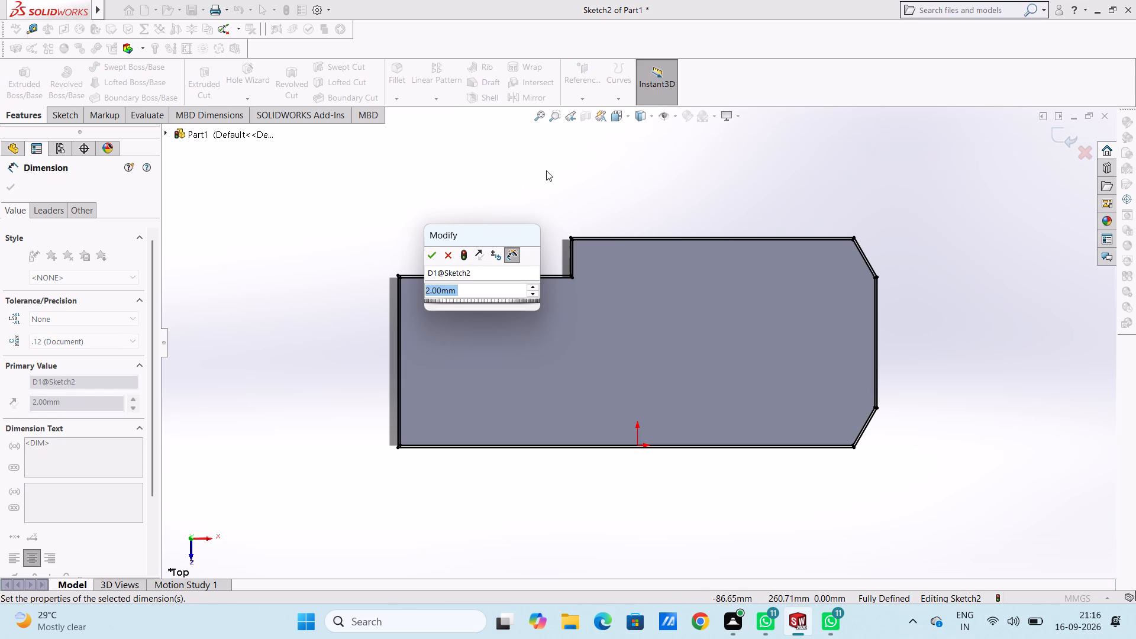
type("8.5")
key("Return")
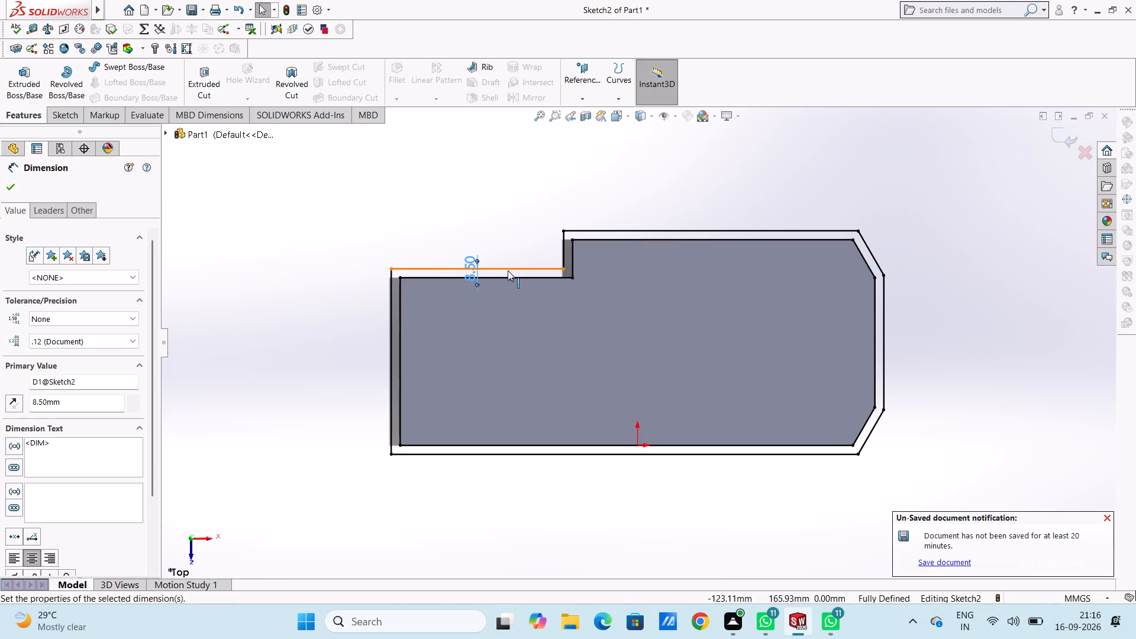
left_click(309, 198)
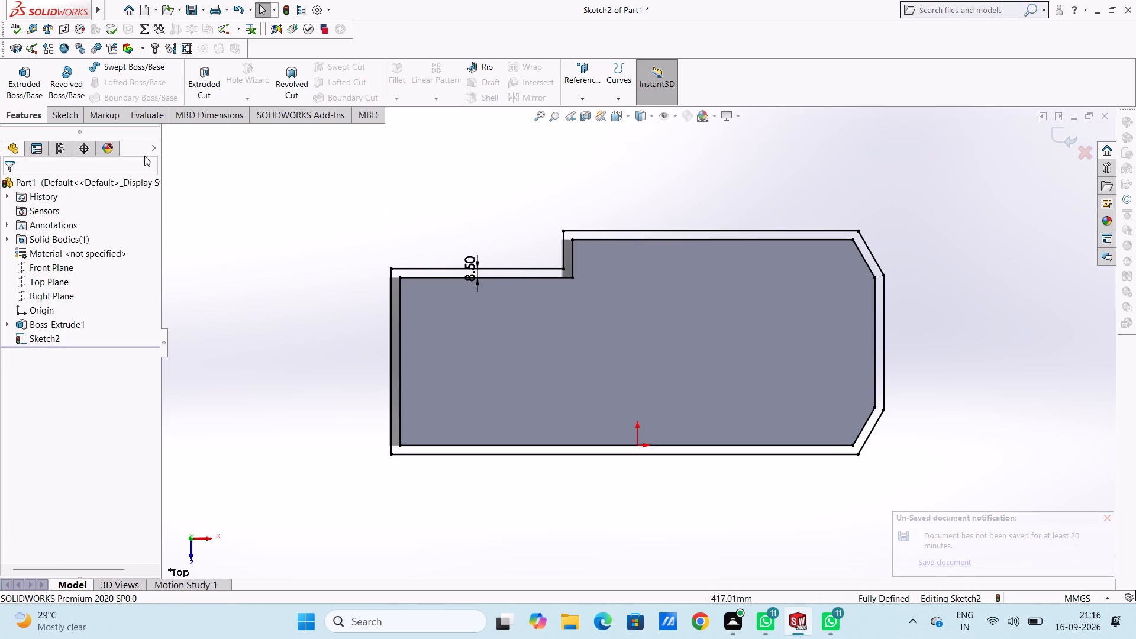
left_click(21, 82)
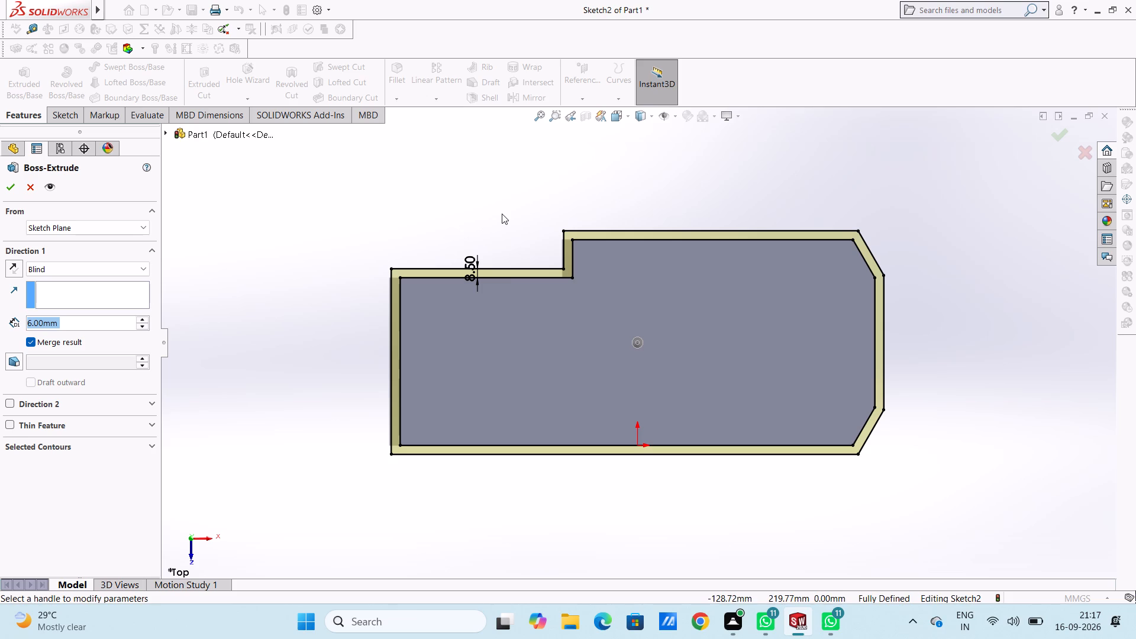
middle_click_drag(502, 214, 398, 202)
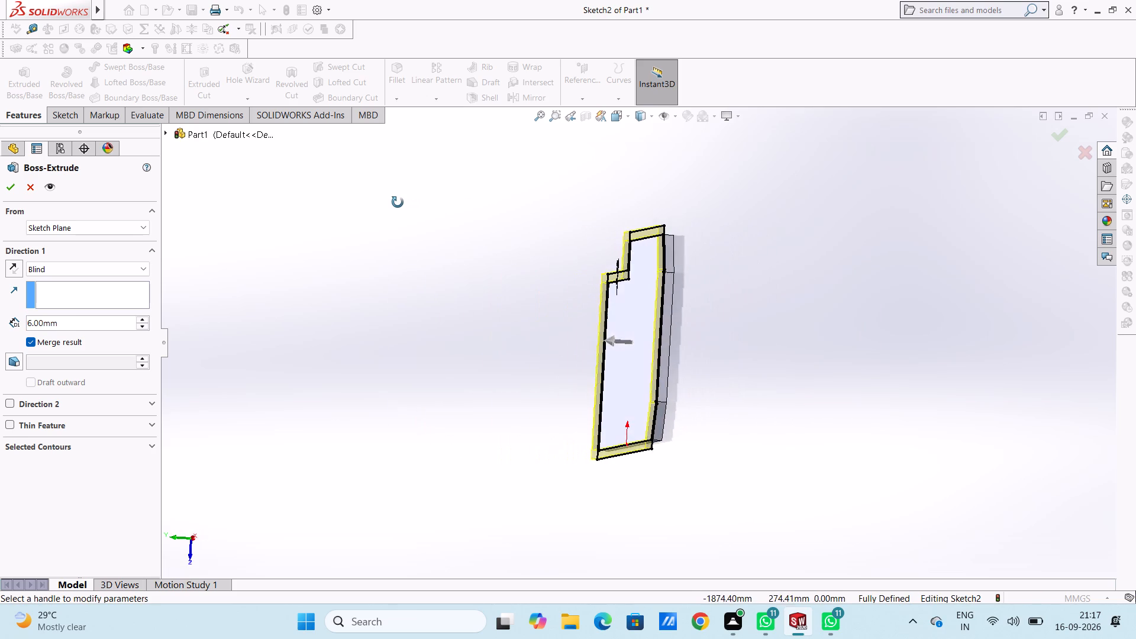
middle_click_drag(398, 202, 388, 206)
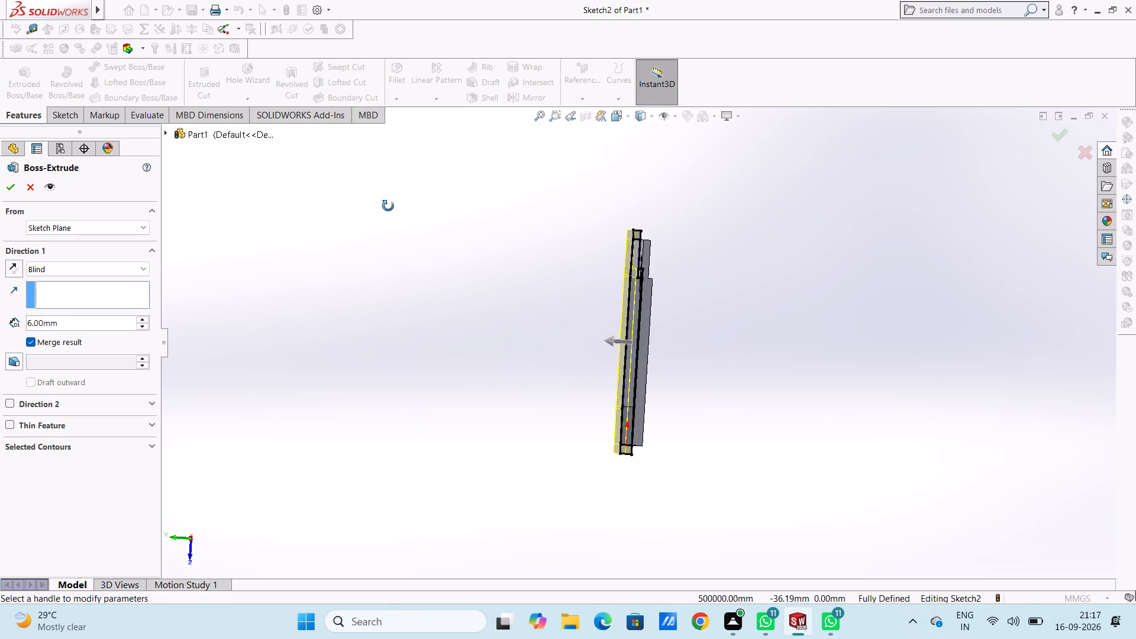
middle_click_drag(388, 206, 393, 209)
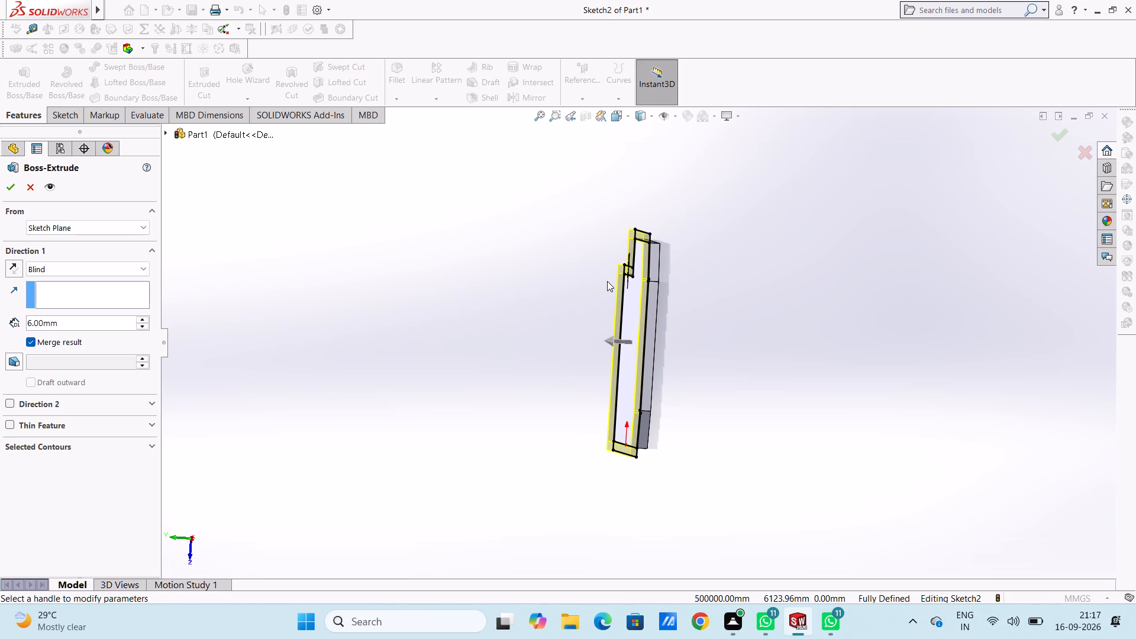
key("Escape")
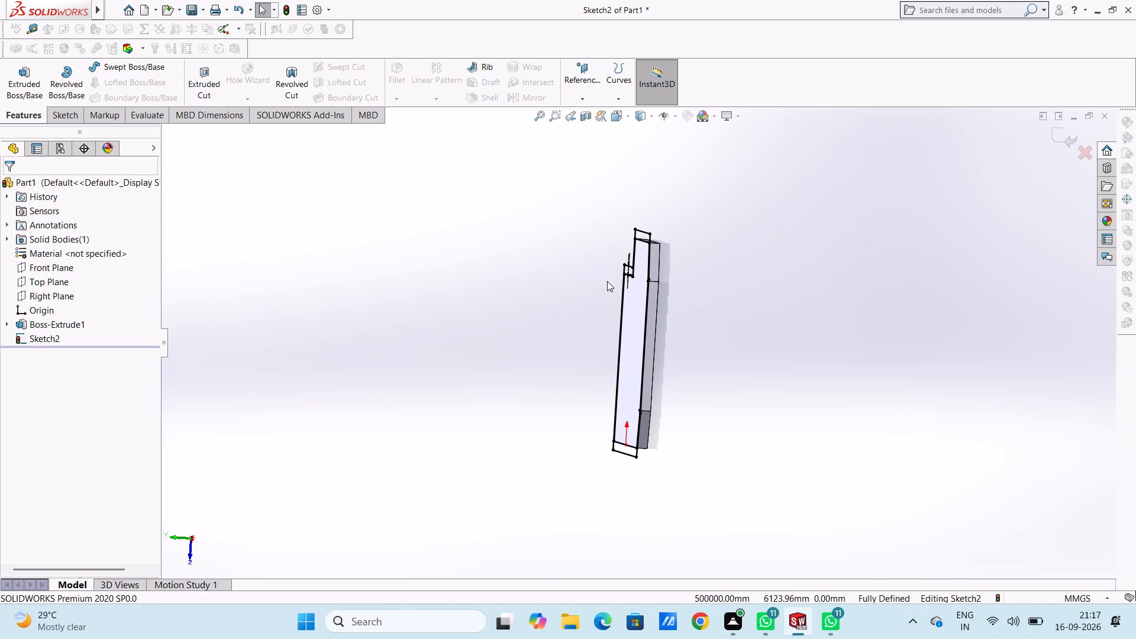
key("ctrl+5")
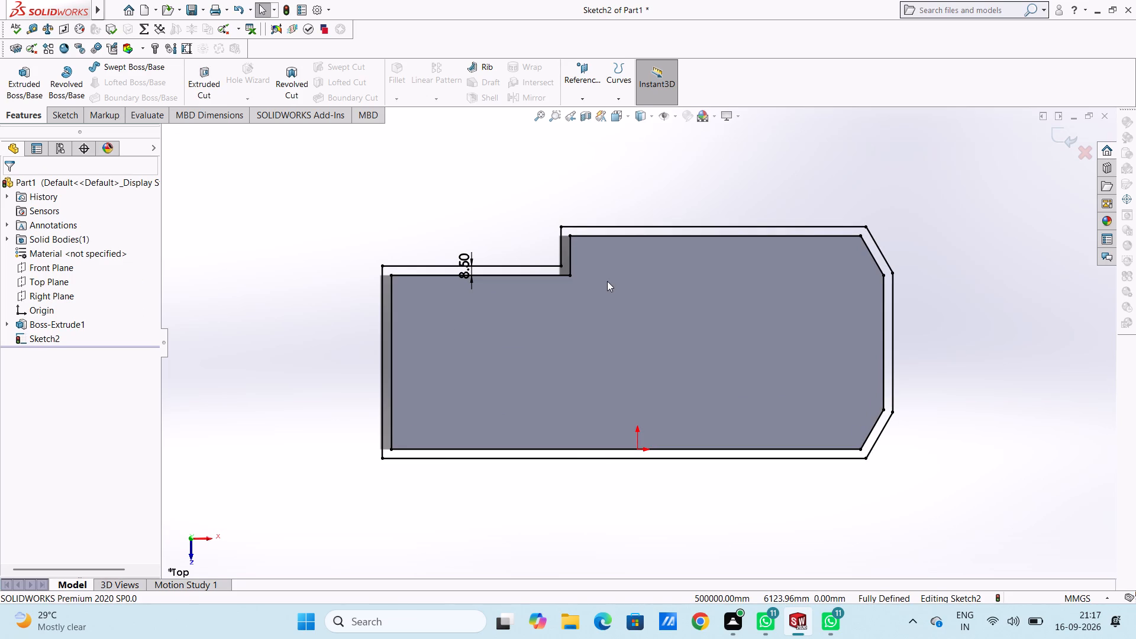
Undo the 8.5 mm offset of the traced outline.
key("ctrl+z")
key("ctrl+z")
key("ctrl+z")
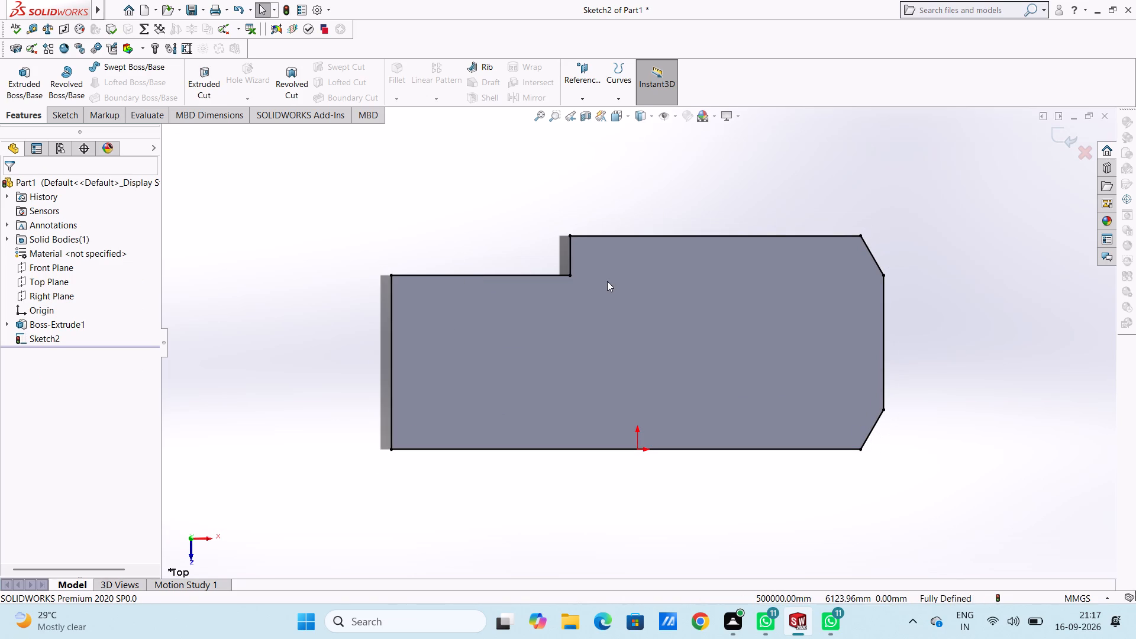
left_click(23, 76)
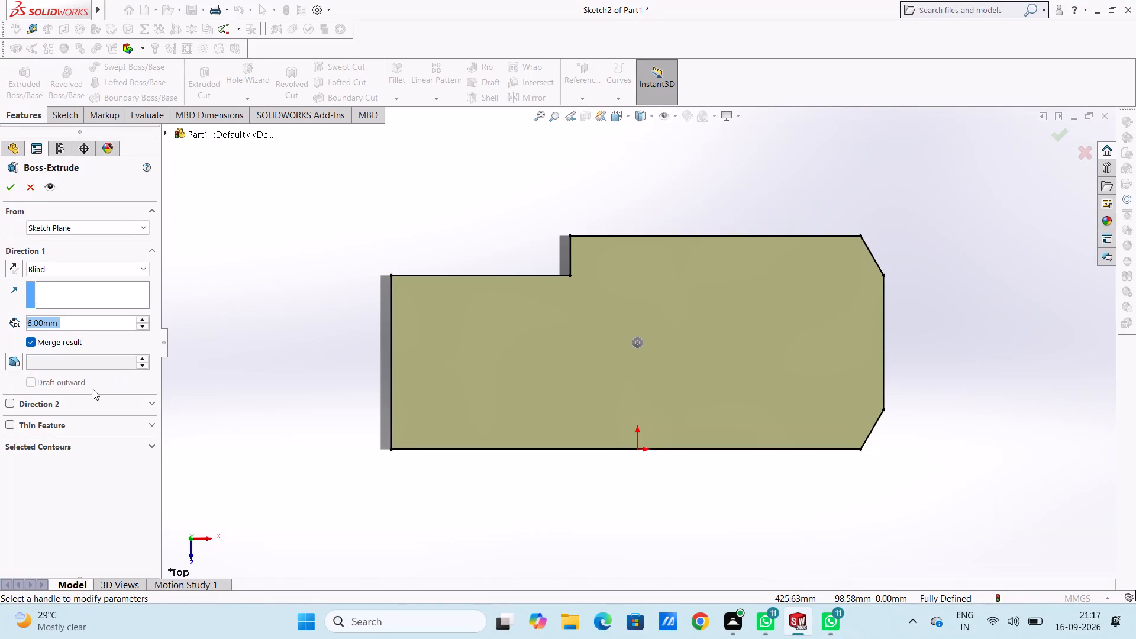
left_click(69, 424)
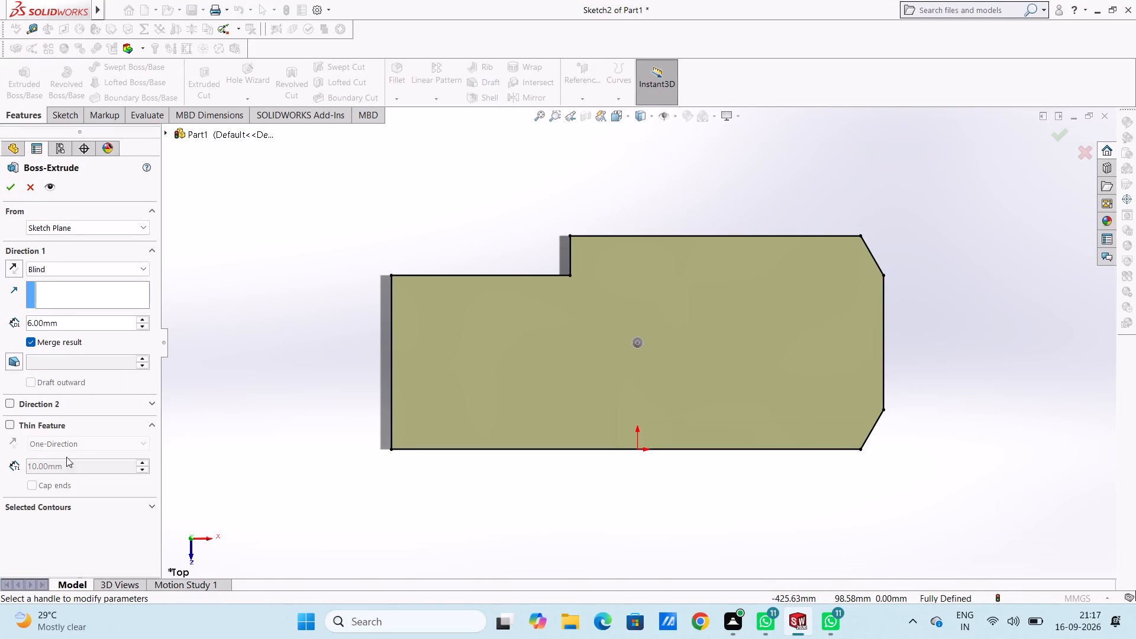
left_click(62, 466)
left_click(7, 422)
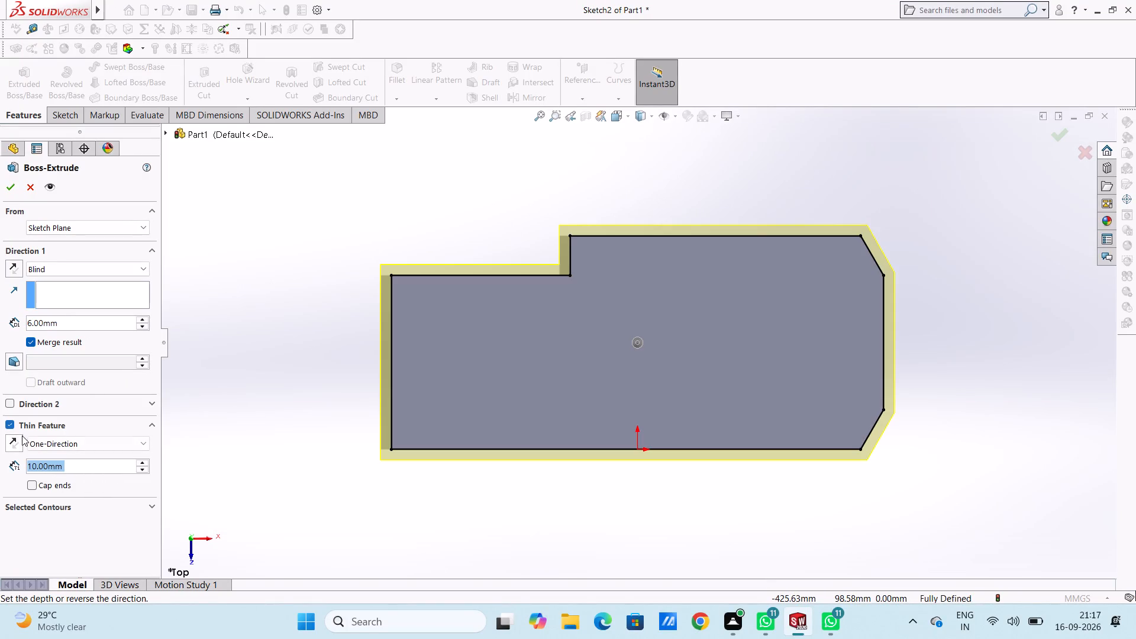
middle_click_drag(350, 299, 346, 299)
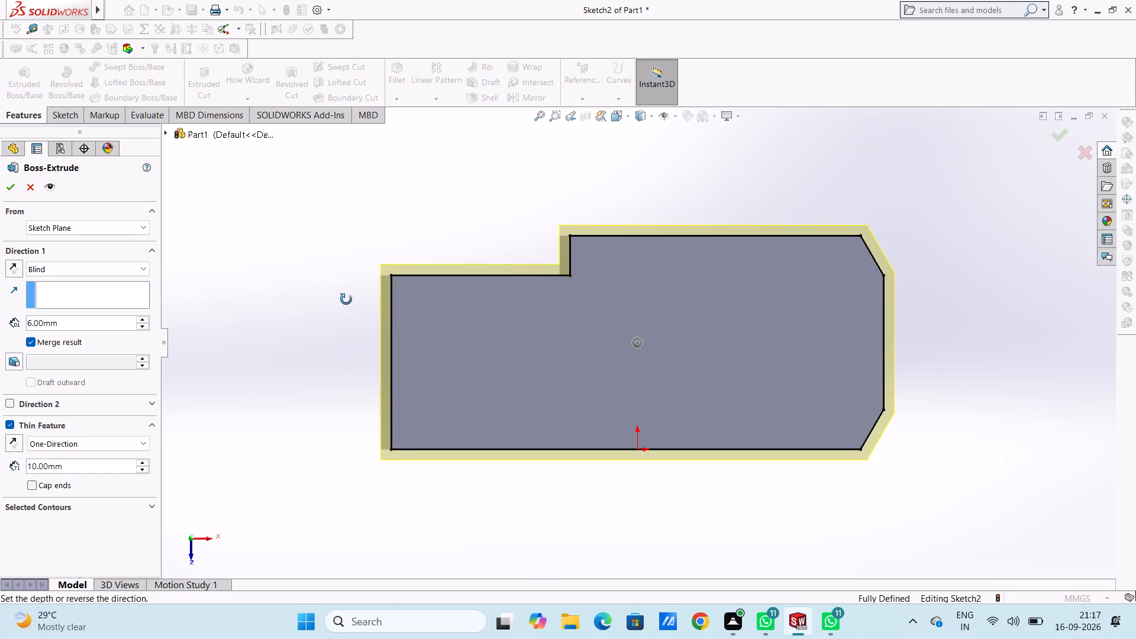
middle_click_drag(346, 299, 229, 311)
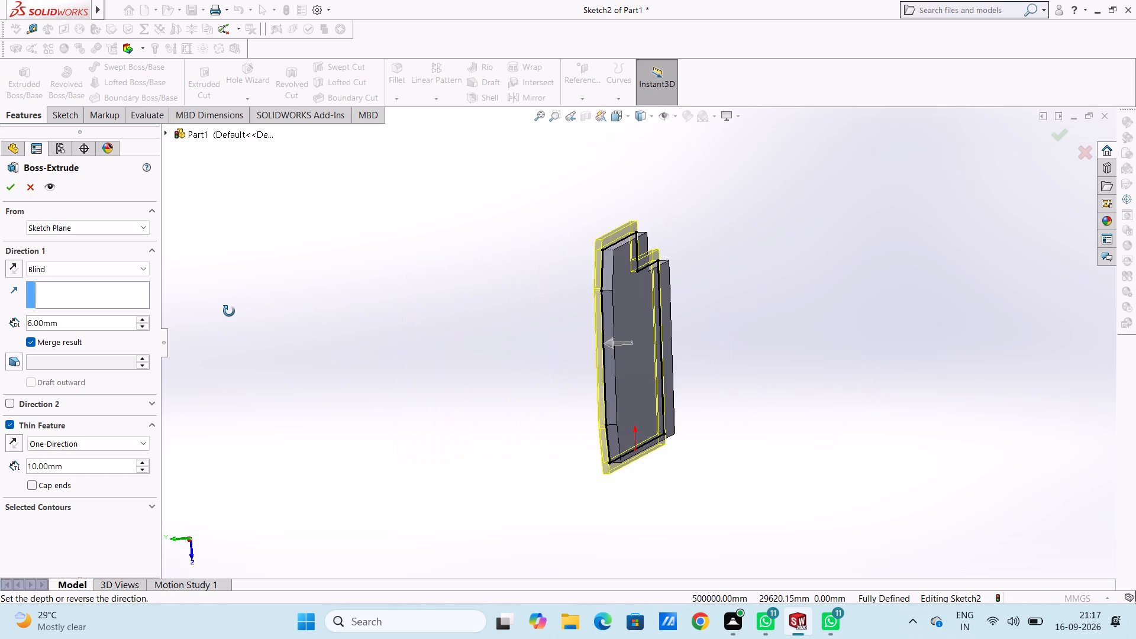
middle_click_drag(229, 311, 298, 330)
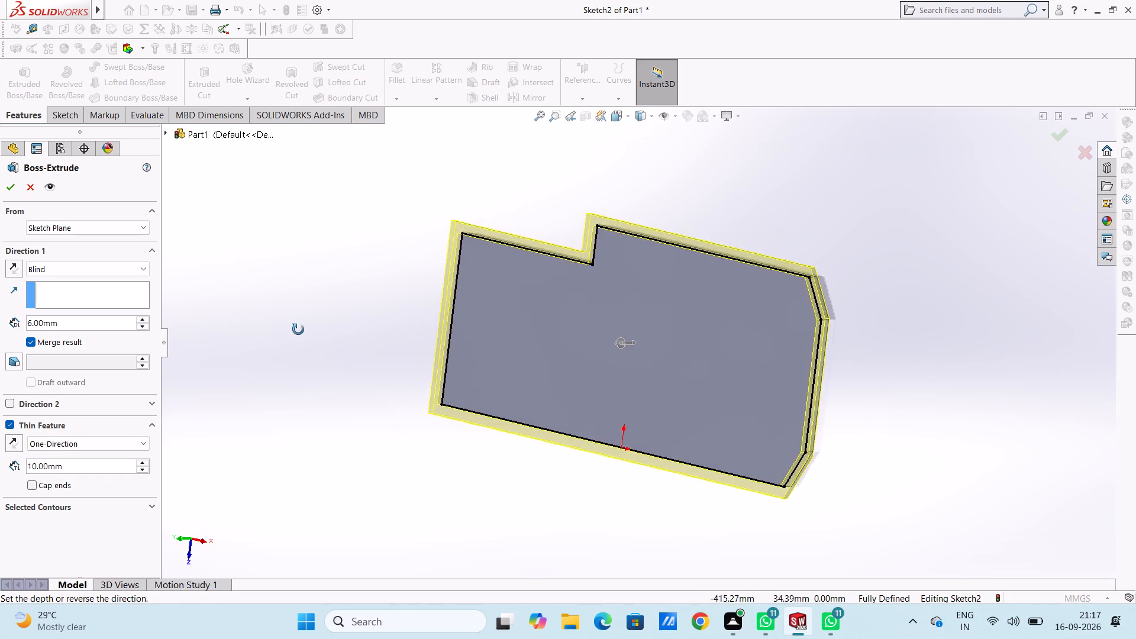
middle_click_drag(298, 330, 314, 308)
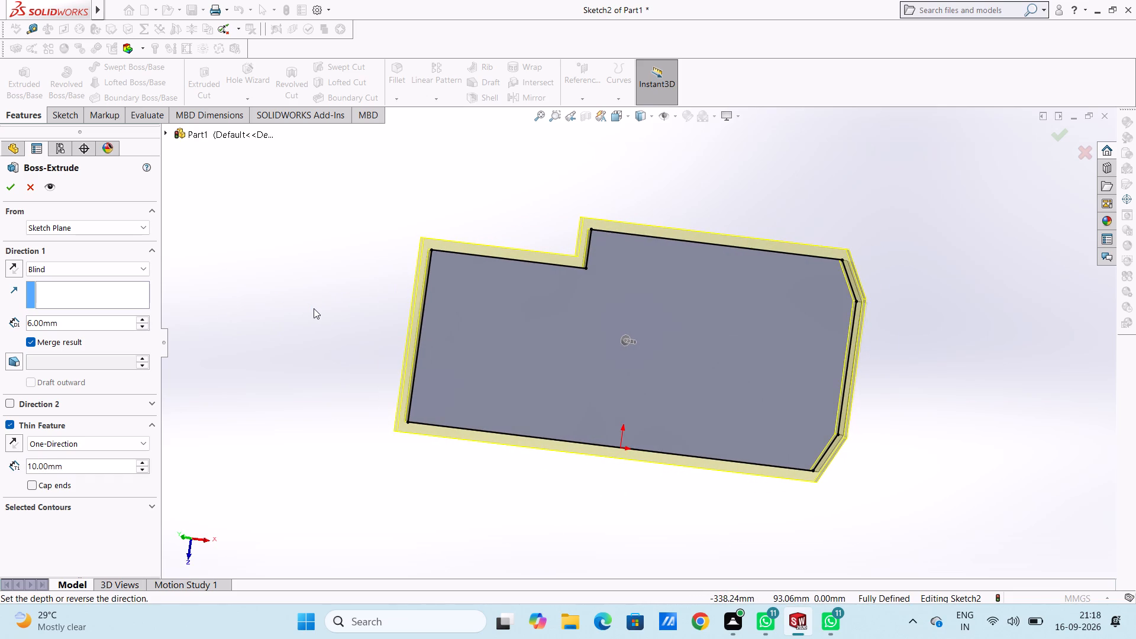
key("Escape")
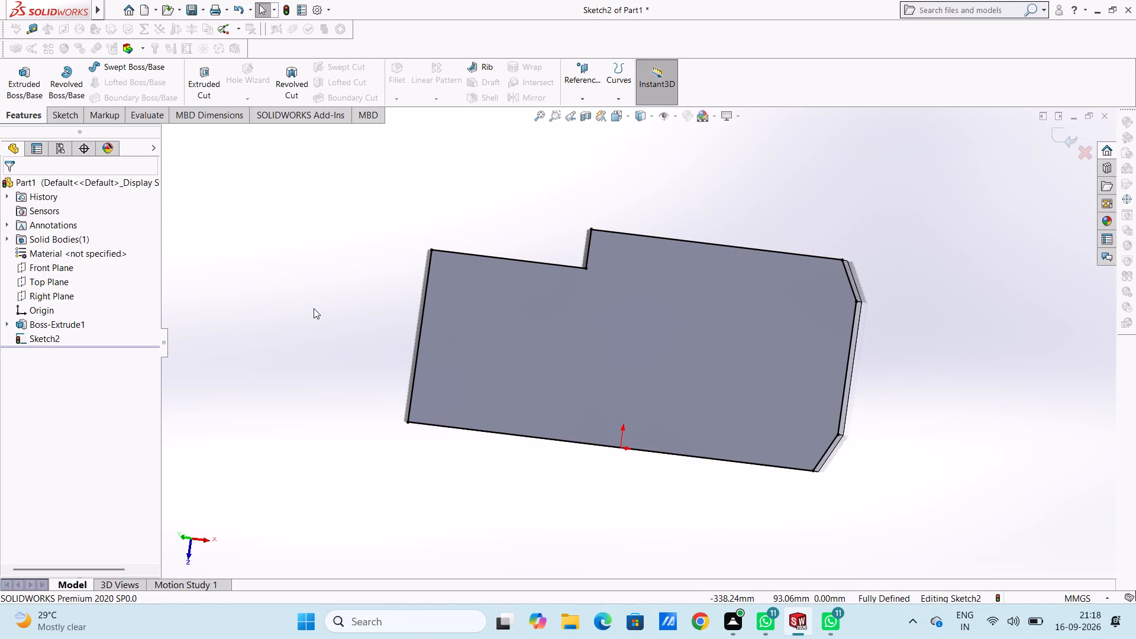
Undo the traced outline and the base plate extrusion, going back to the dimensioned base profile sketch.
key("ctrl+z")
key("ctrl+z")
key("ctrl+z")
key("ctrl+z")
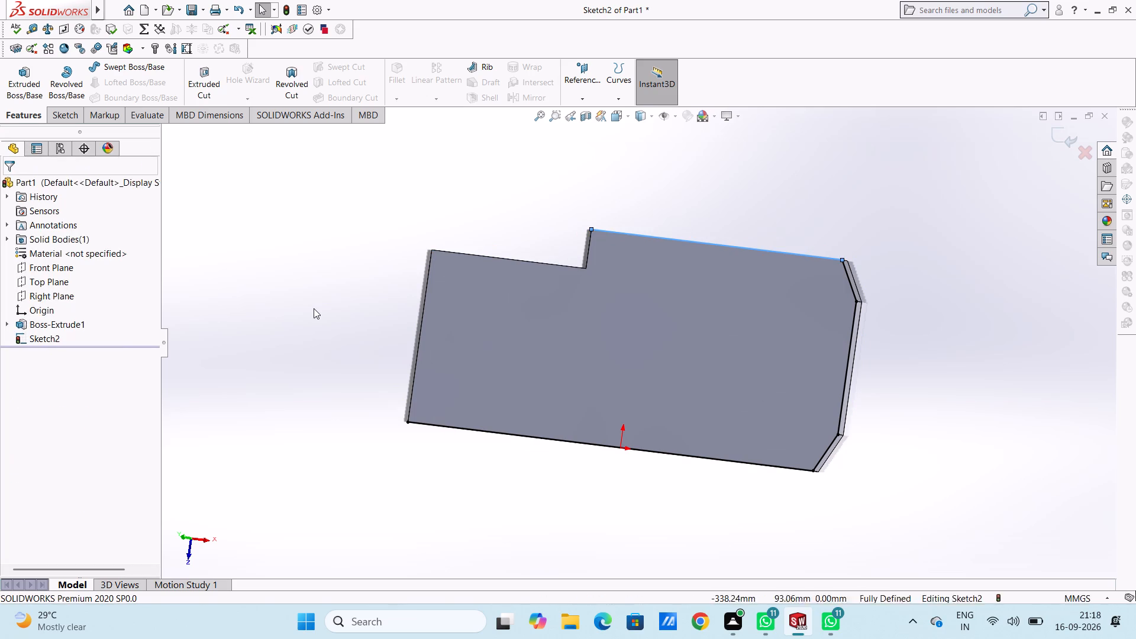
key("ctrl+z")
key("ctrl+z")
key("ctrl+z")
key("ctrl+z")
key("ctrl+z")
key("ctrl+z")
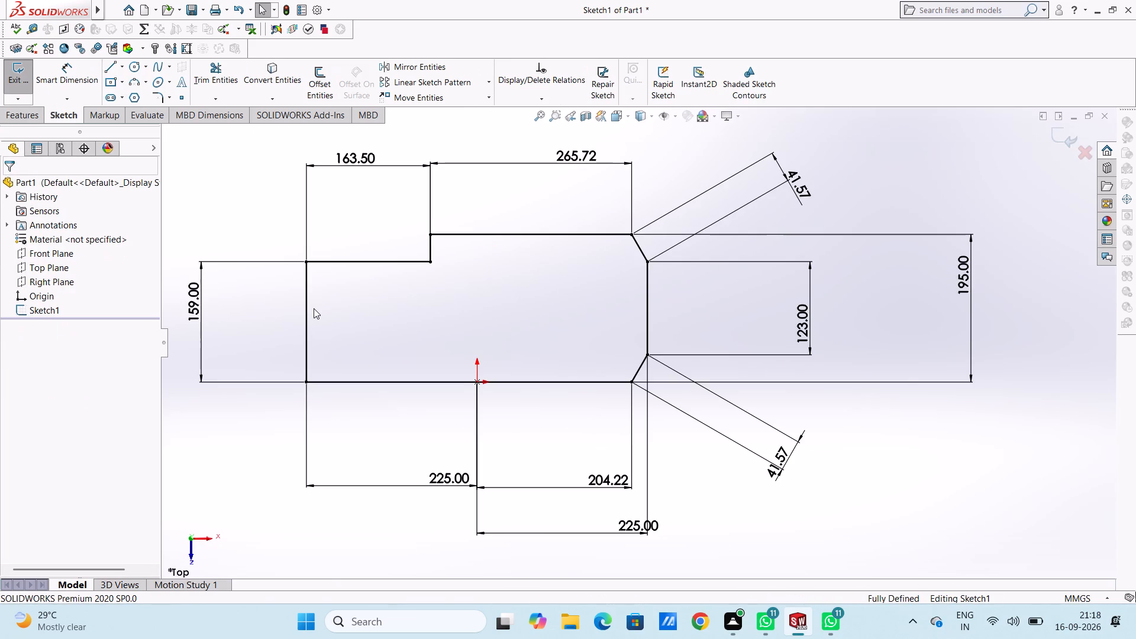
Set up a blind thin-feature extrusion of the base profile with a one-direction 10 mm wall and a 26 mm depth.
left_click(28, 116)
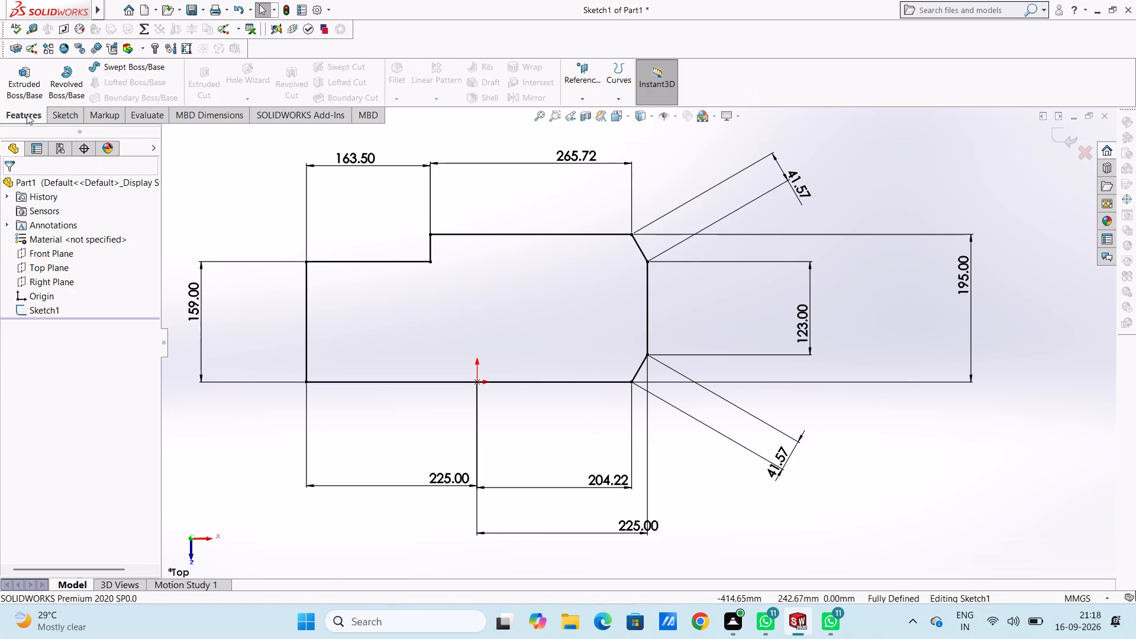
left_click(15, 79)
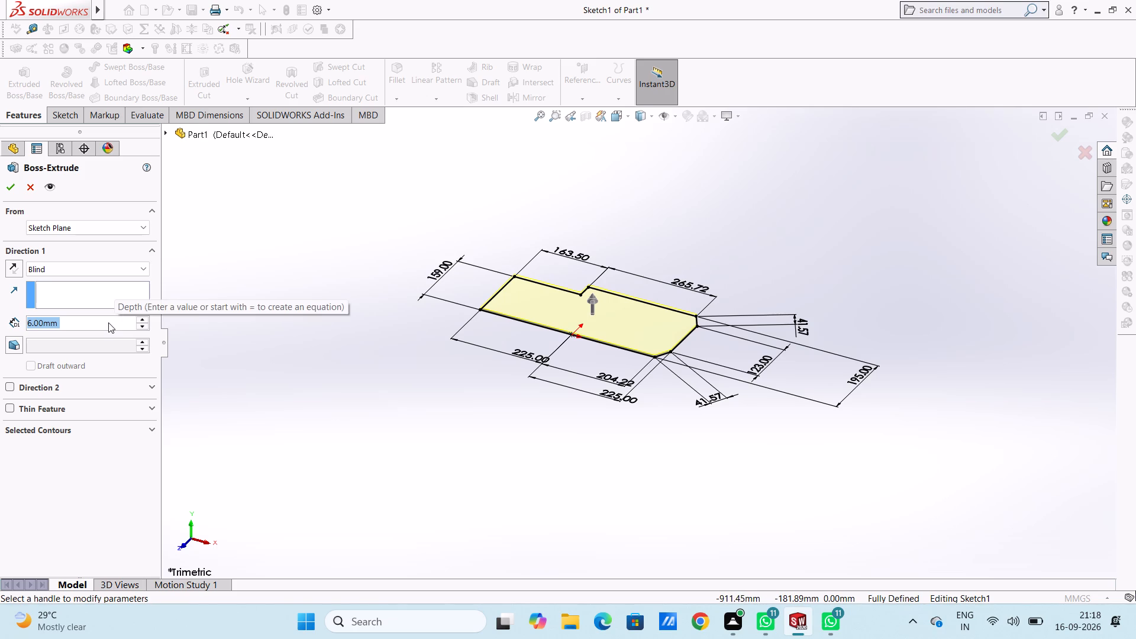
left_click(9, 408)
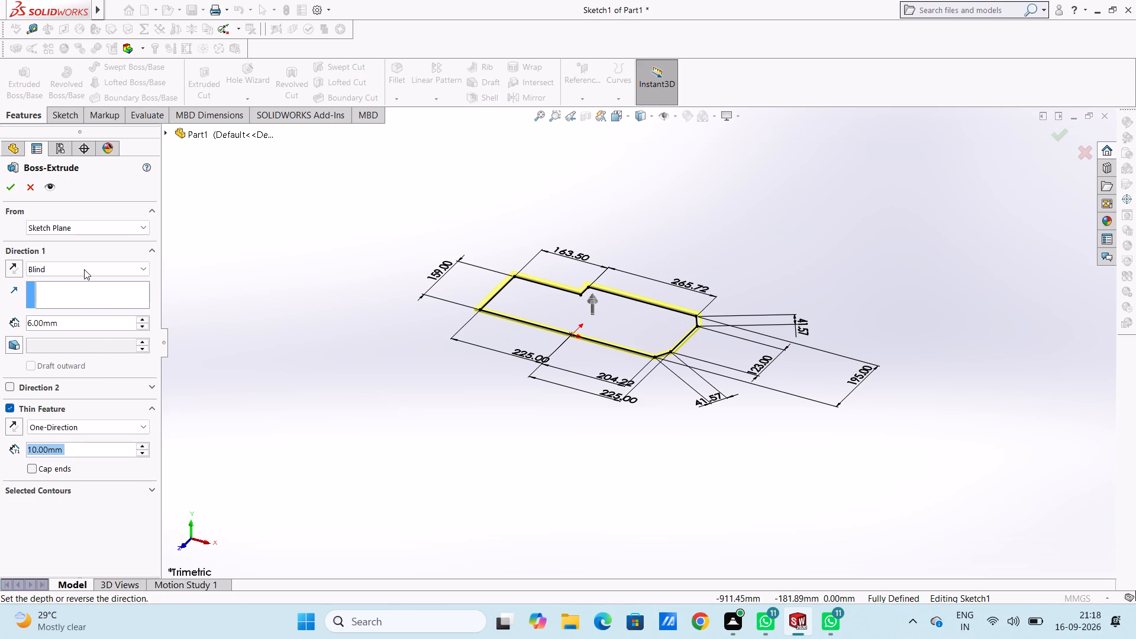
double_click(97, 319)
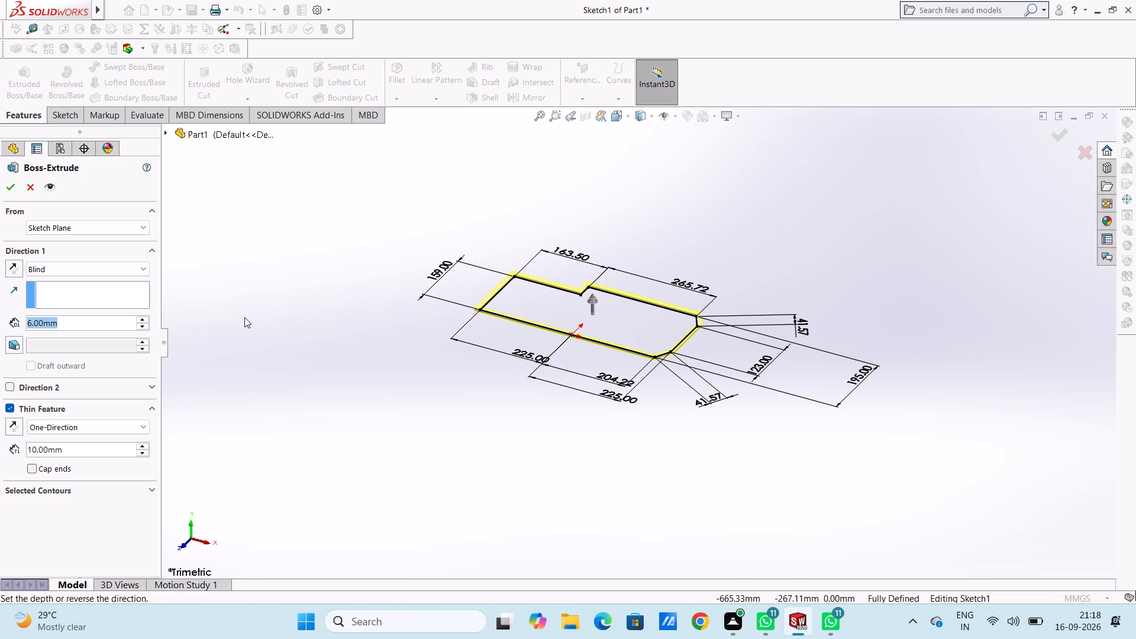
type("26")
key("Return")
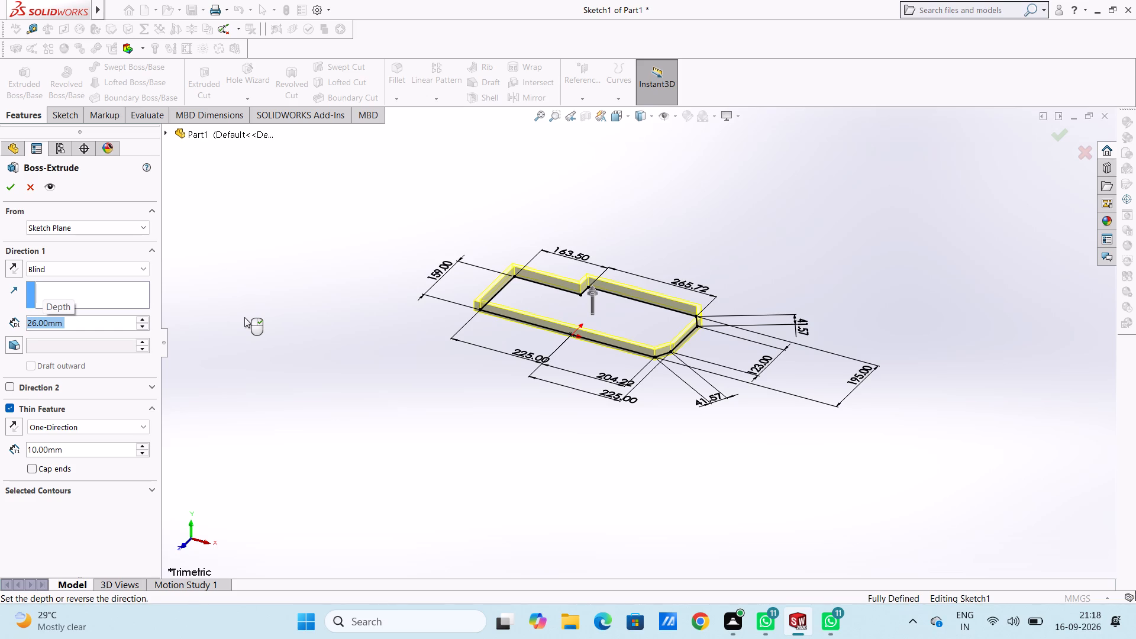
Set the thin extrusion's depth to 30 mm and create the wall.
double_click(115, 321)
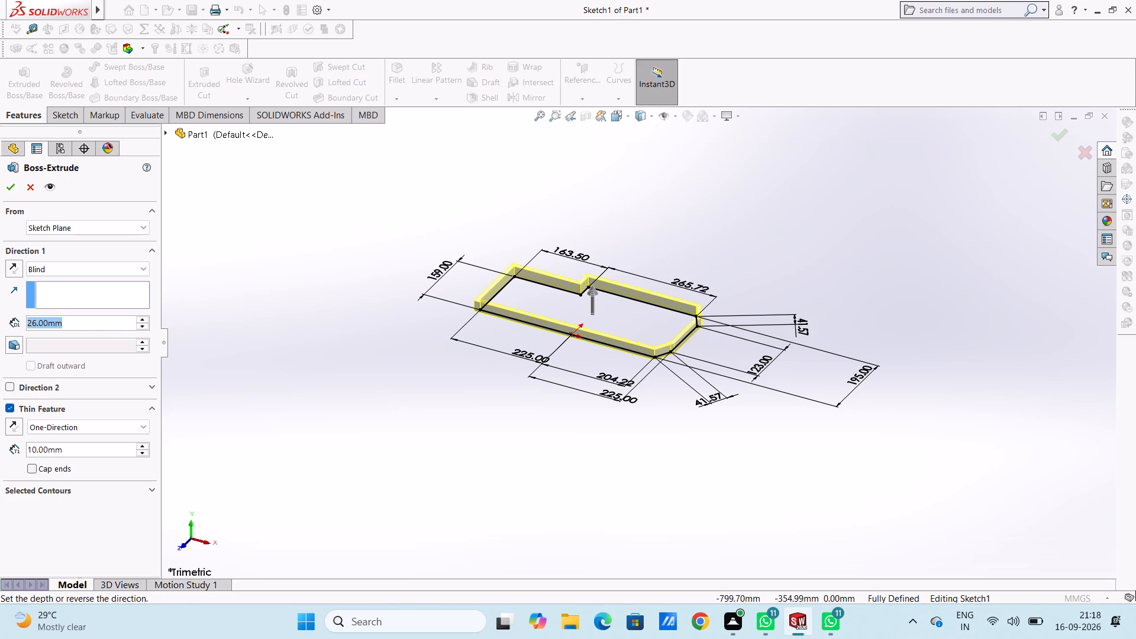
type("29")
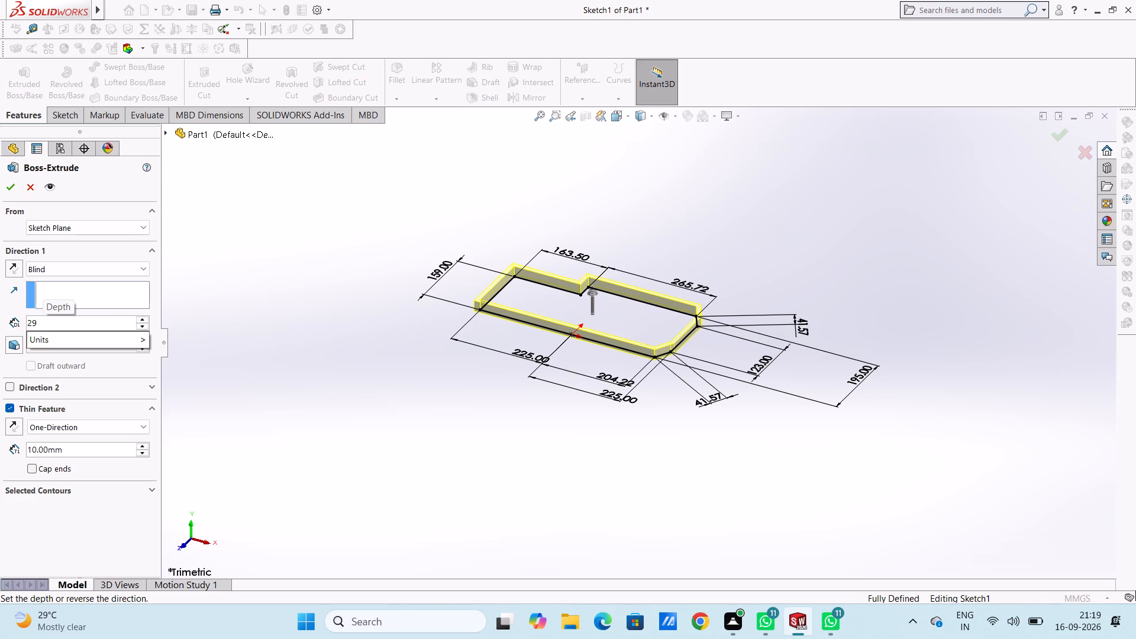
type("30")
key("Return")
double_click(115, 321)
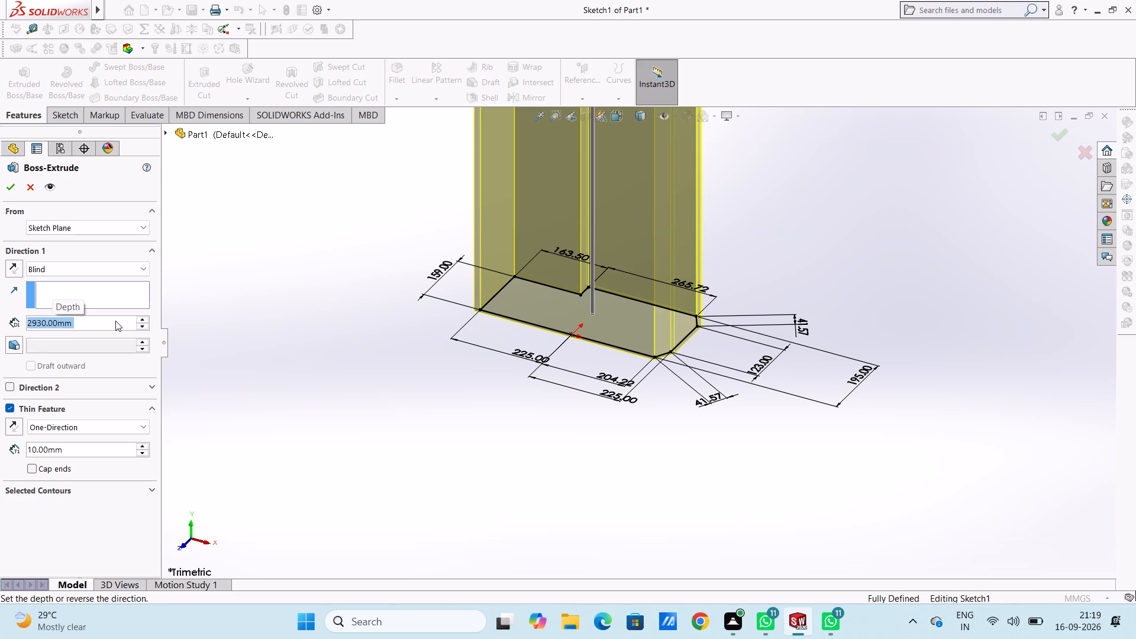
type("30")
key("Return")
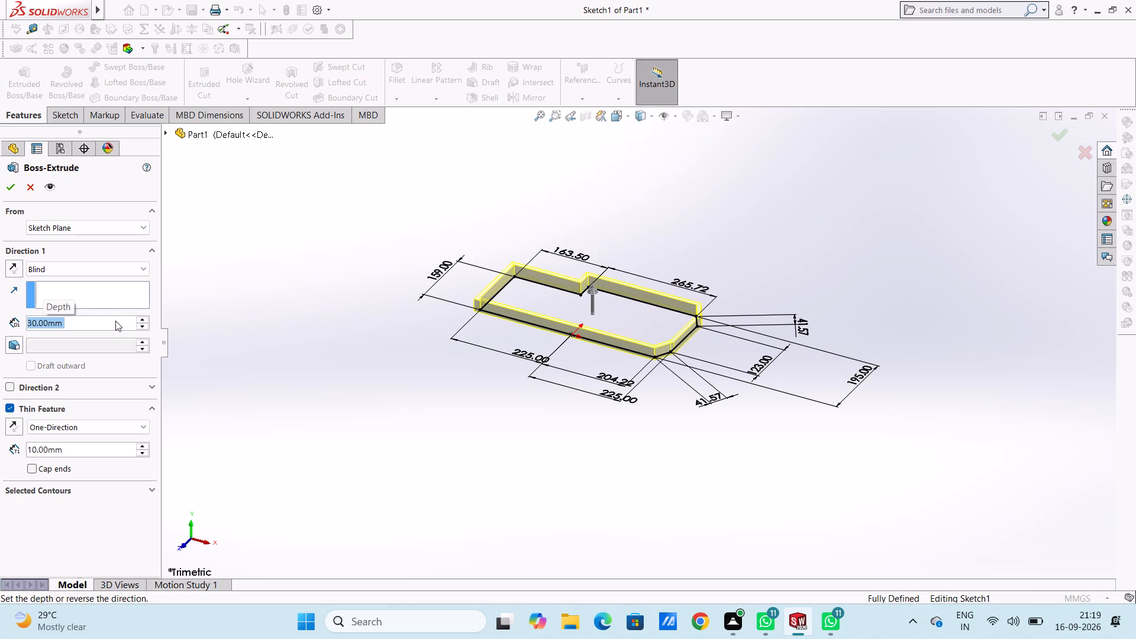
scroll(577, 297, "down", 3)
scroll(683, 304, "down", 4)
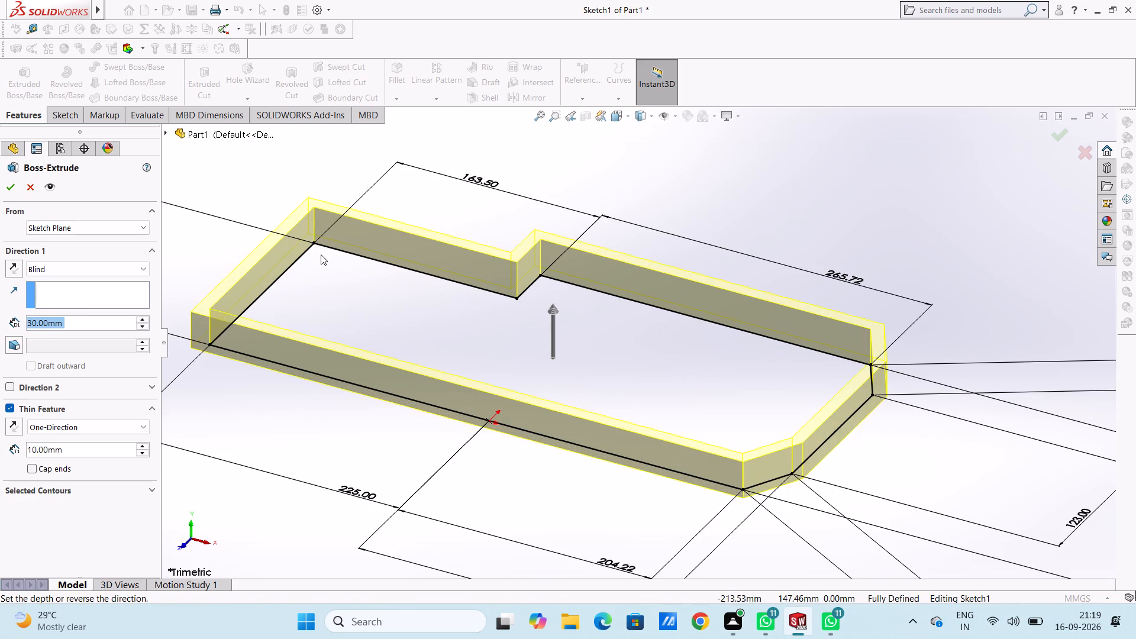
left_click(7, 186)
left_click(216, 206)
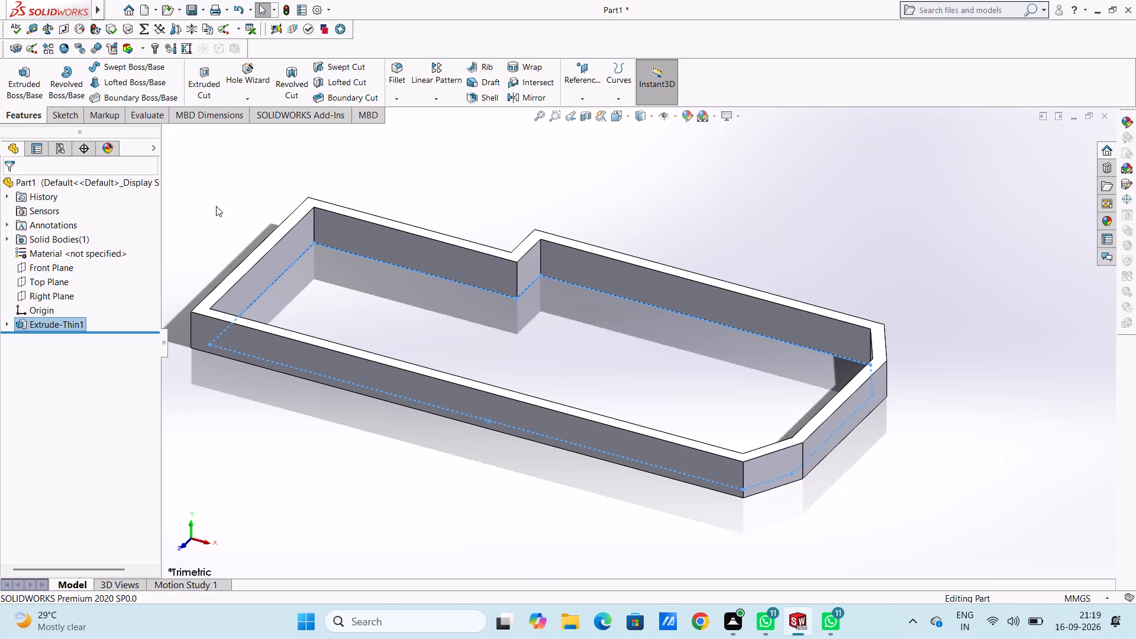
Start a sketch on the wall's bottom face and trace its complete outer outline with a closed chain of lines.
key("ctrl+5")
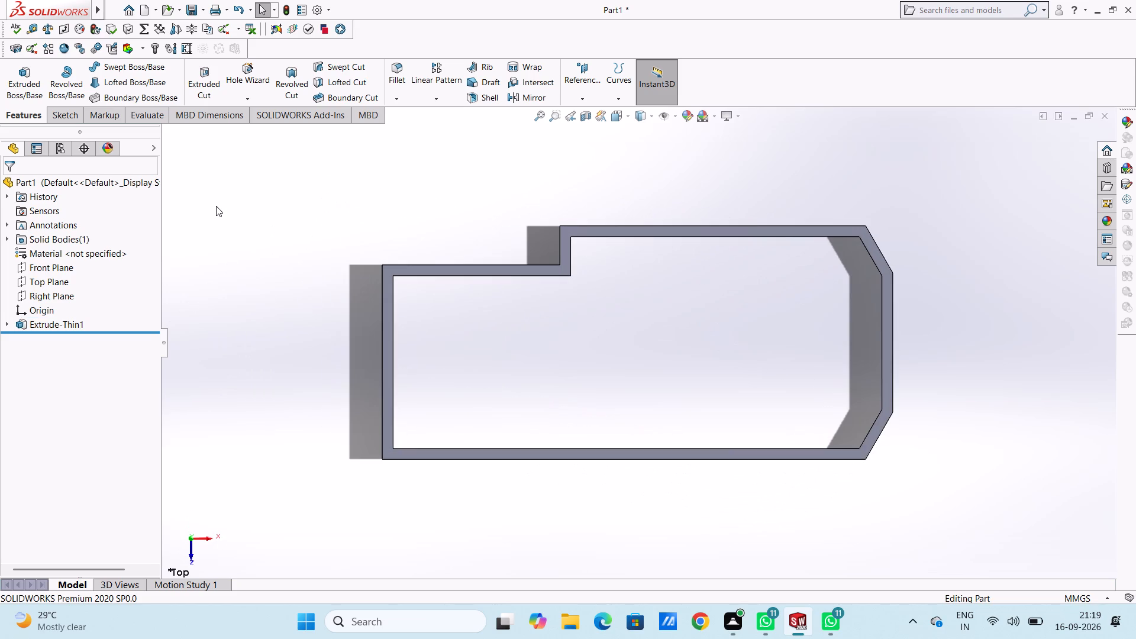
key("ctrl+6")
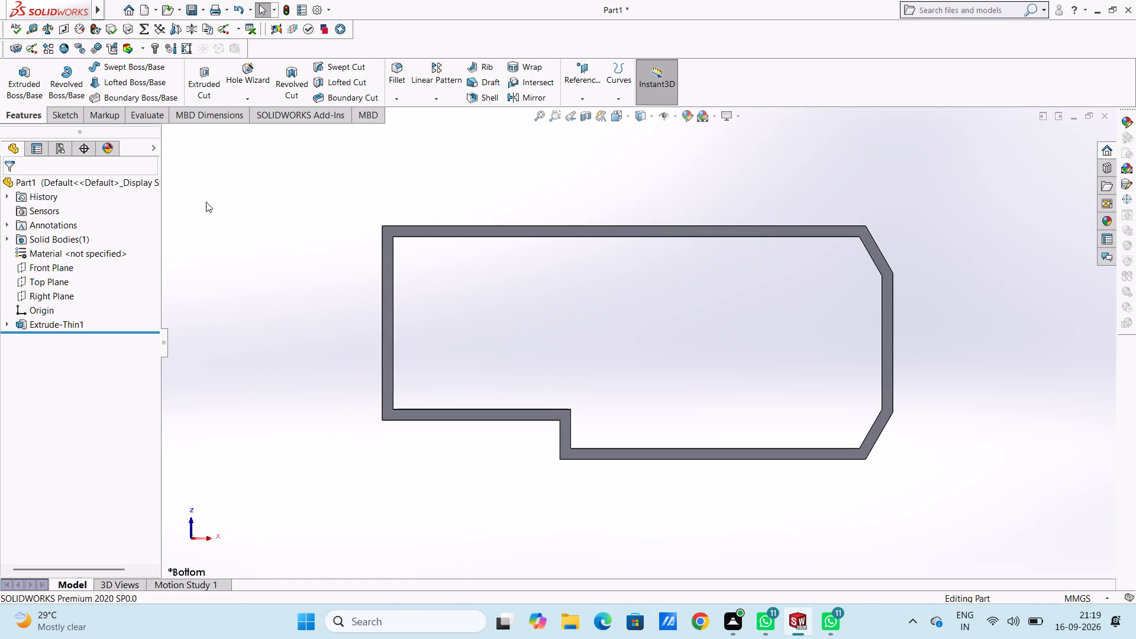
left_click(461, 232)
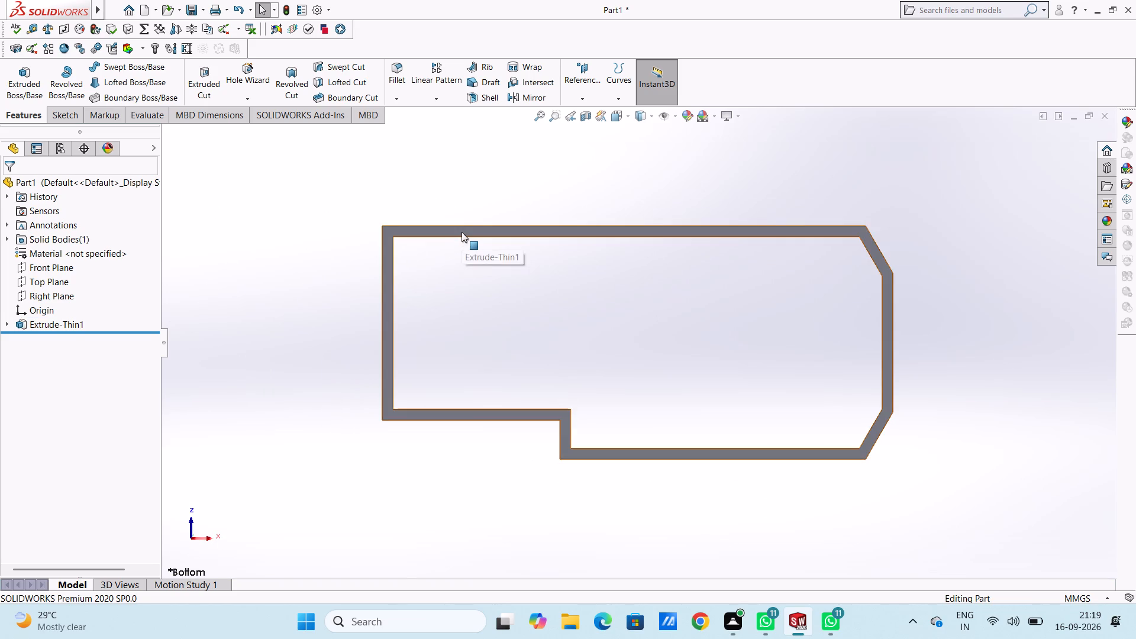
left_click(511, 201)
left_click(376, 196)
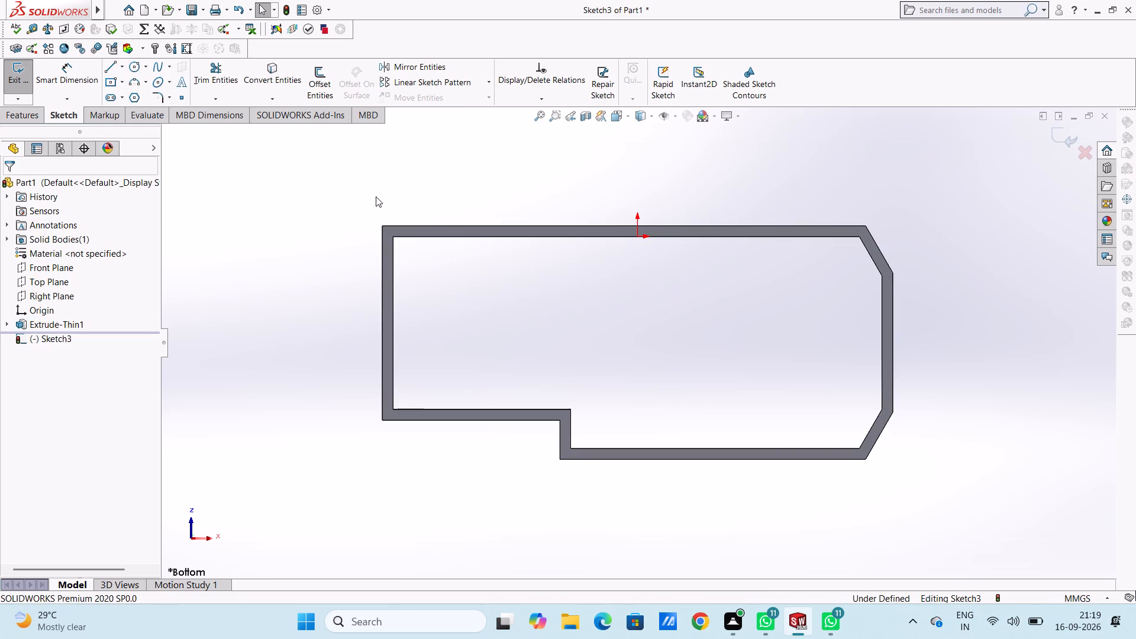
left_click(108, 68)
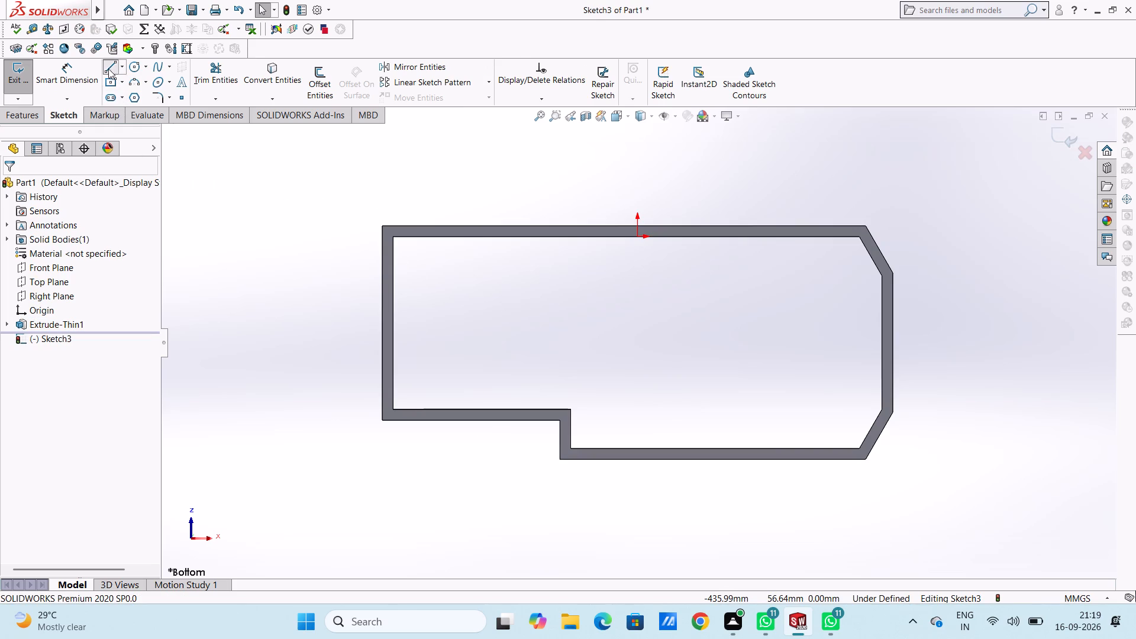
left_click(382, 225)
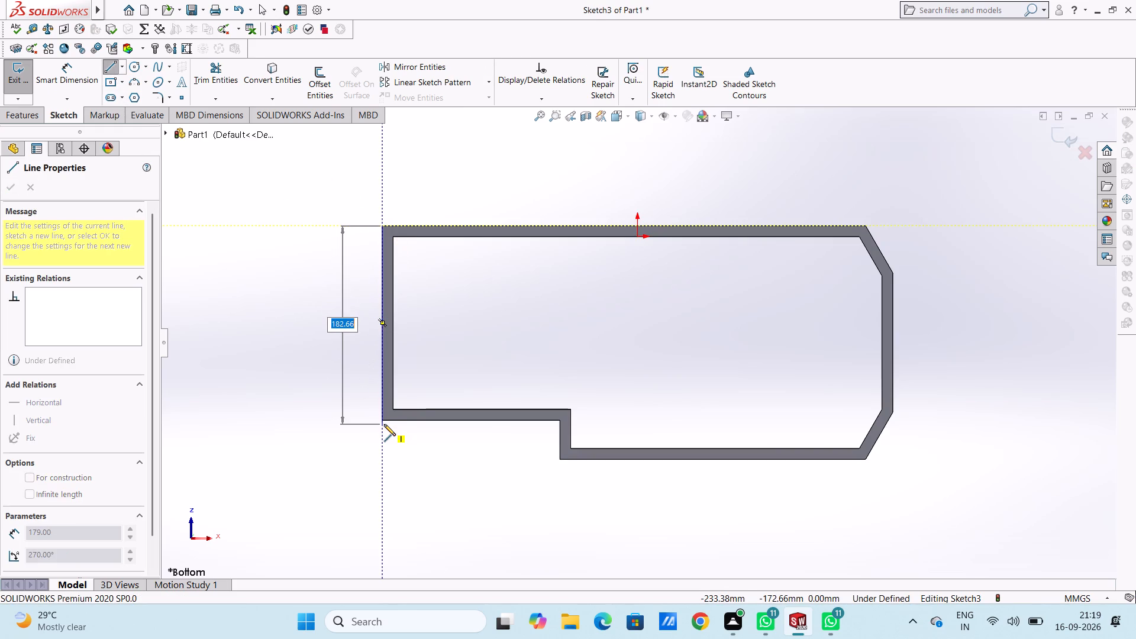
left_click(382, 419)
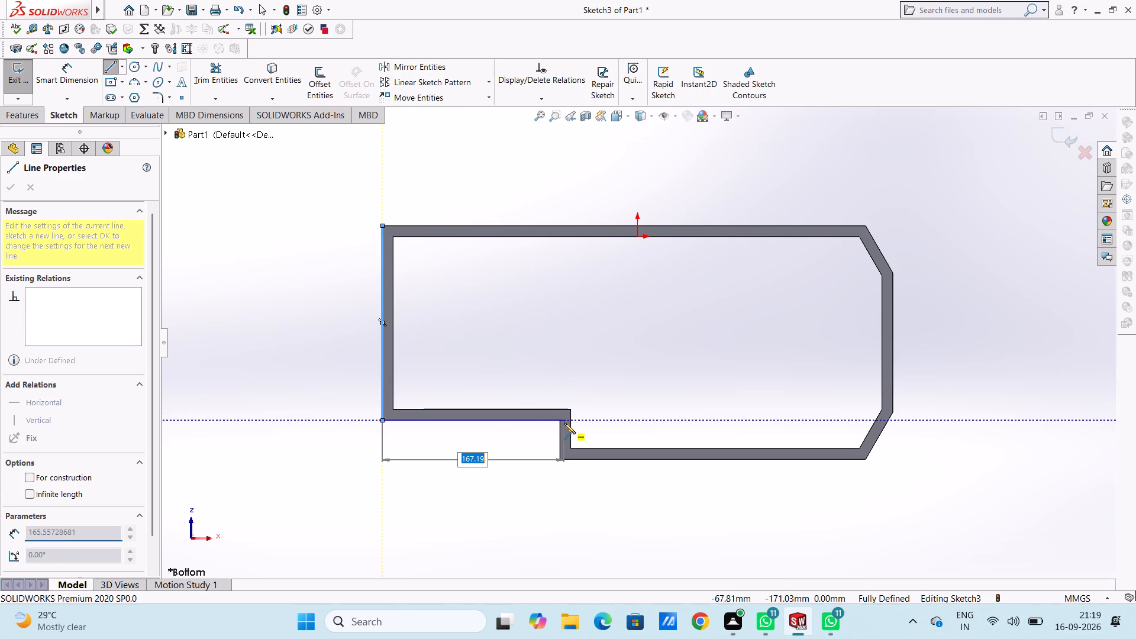
left_click(561, 421)
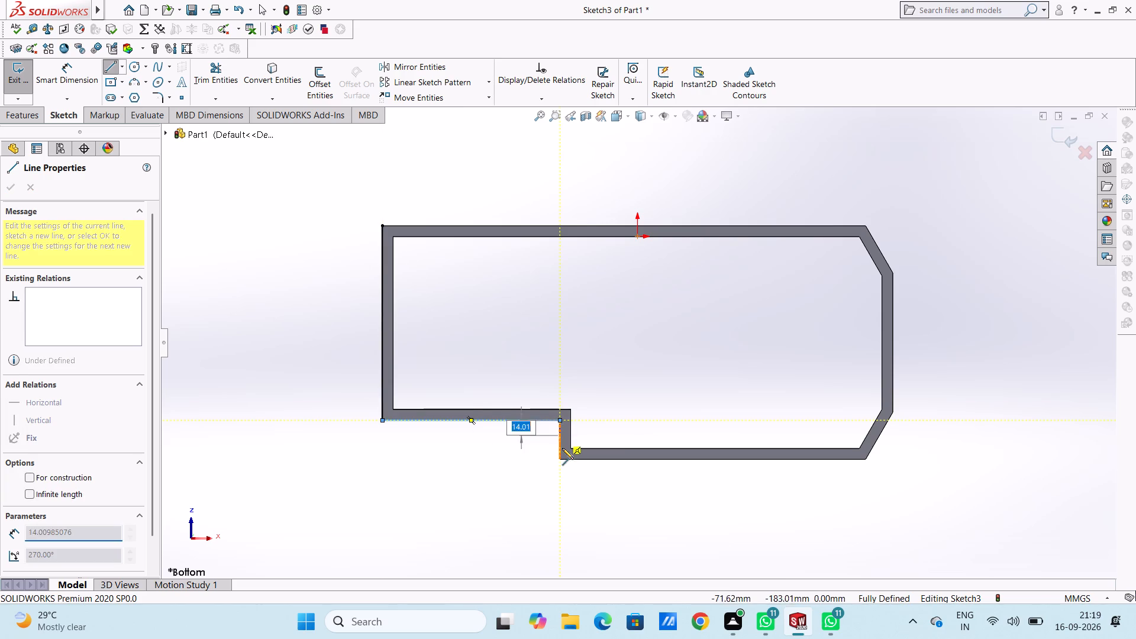
left_click(560, 459)
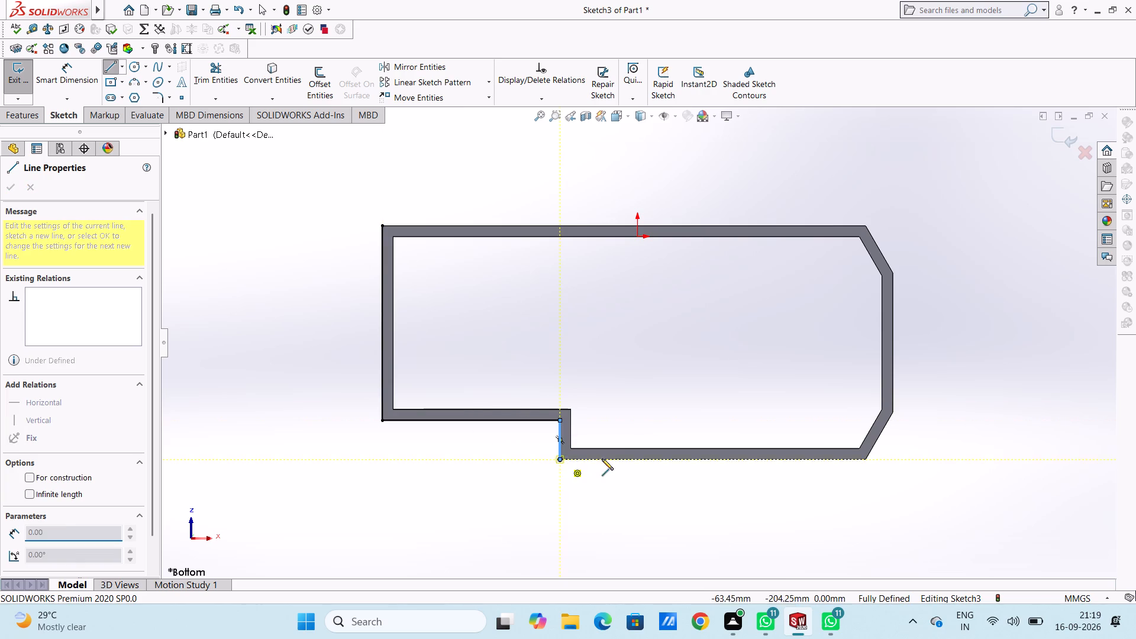
left_click(864, 460)
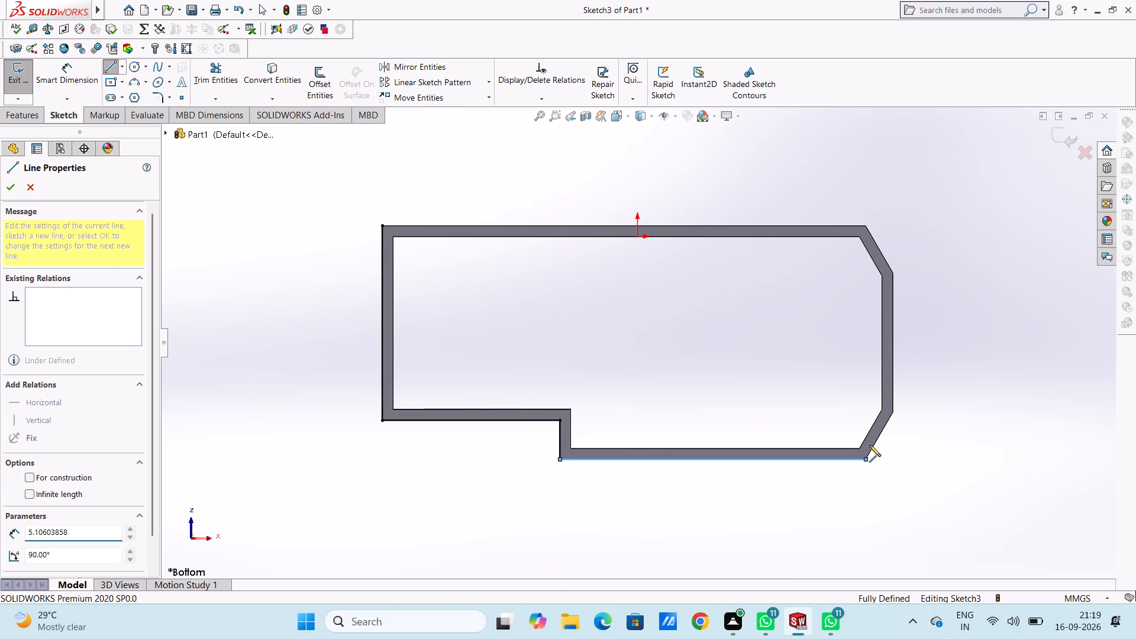
left_click(892, 412)
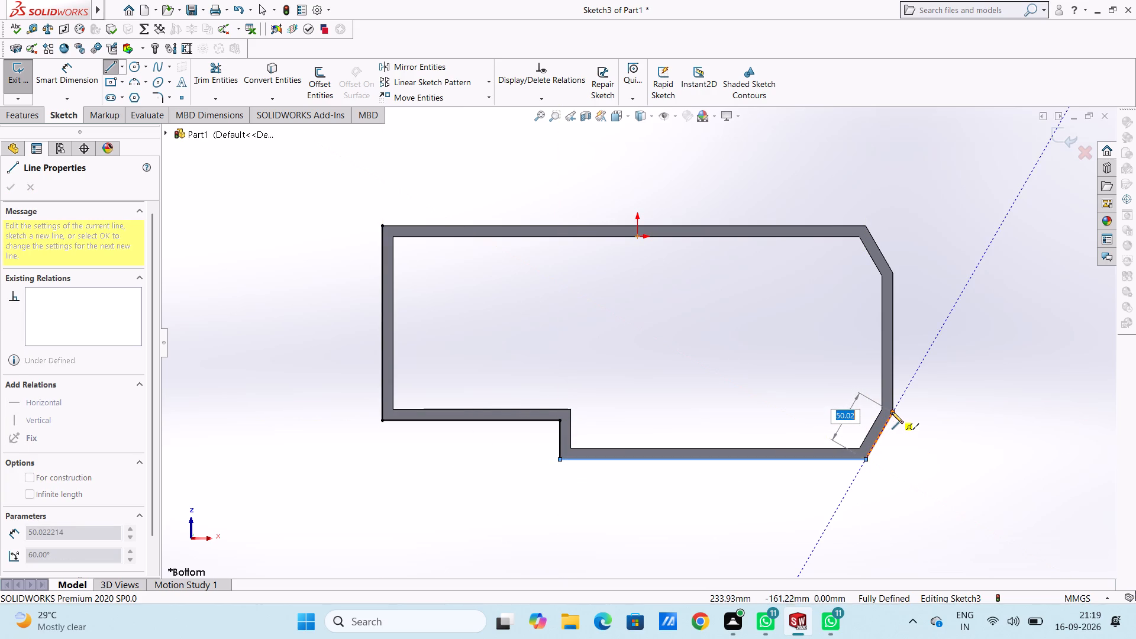
left_click(893, 273)
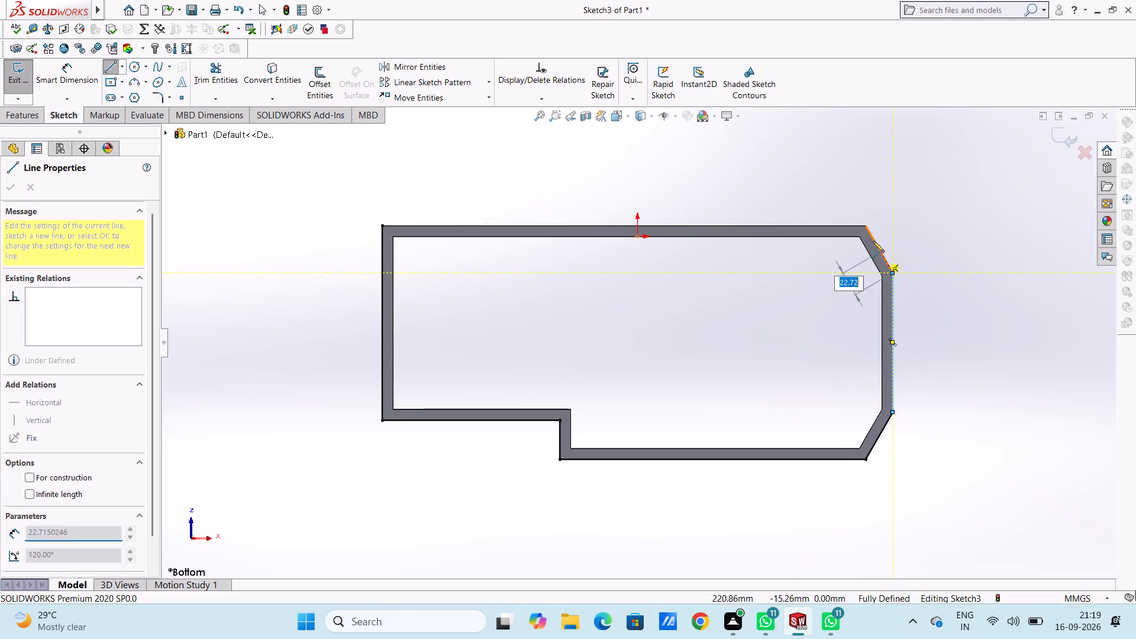
left_click(866, 225)
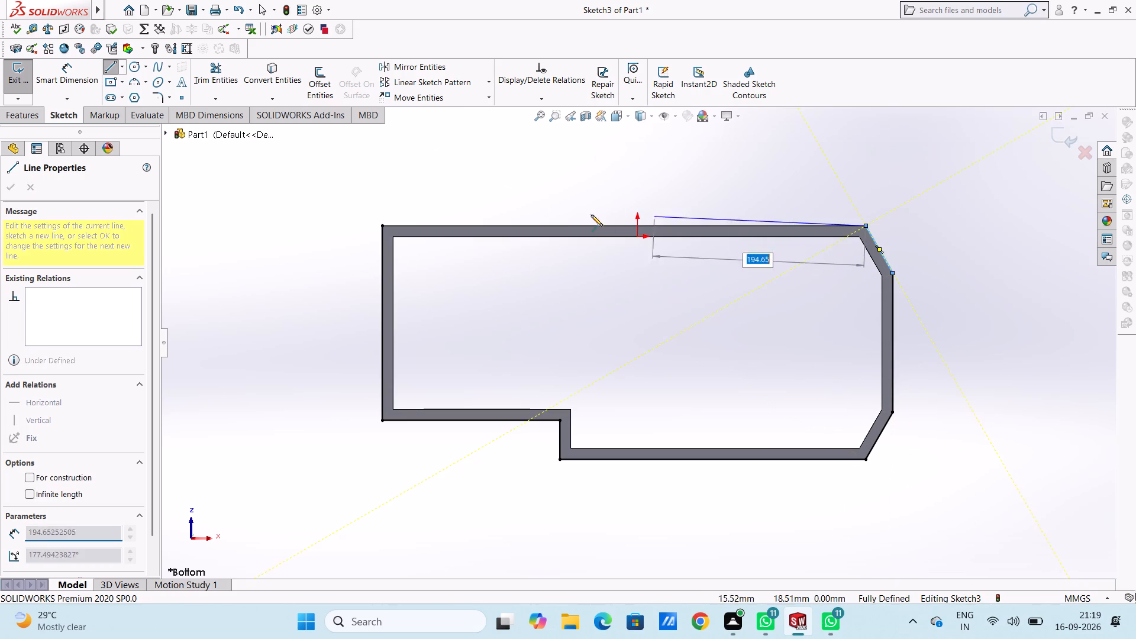
left_click(379, 225)
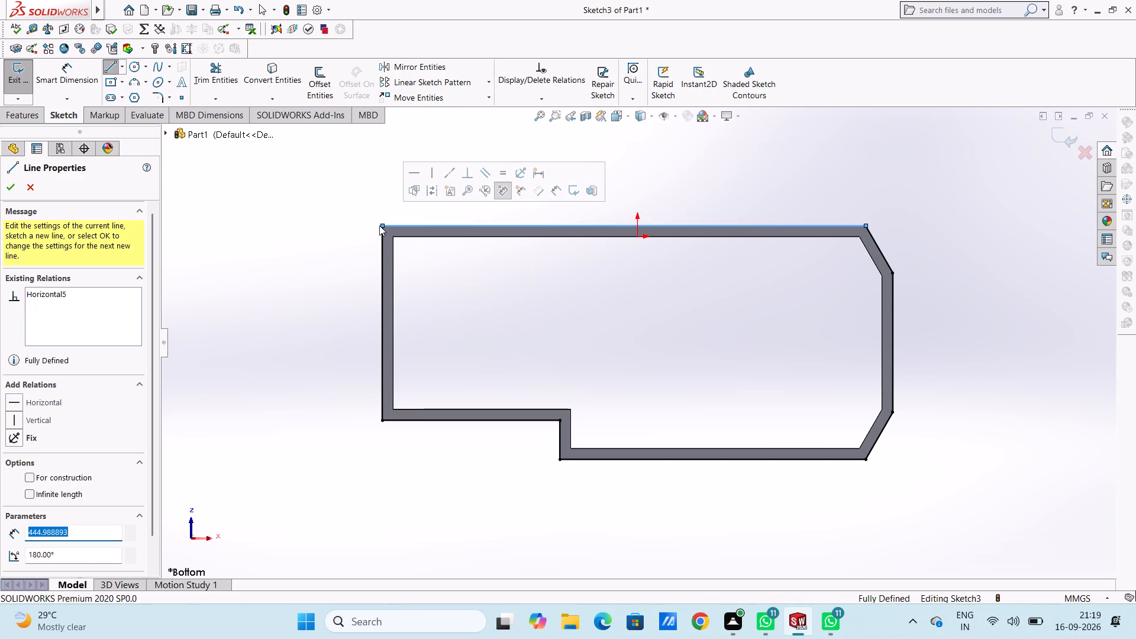
key("Escape")
key("Escape")
key("Escape")
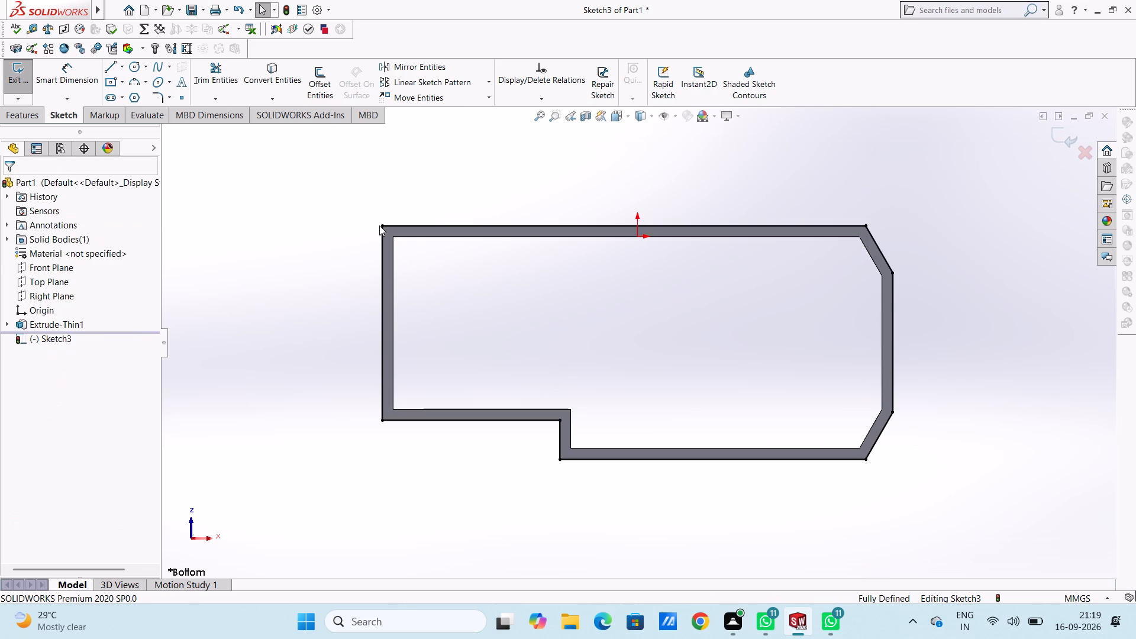
Extrude the traced outline as a blind boss 6 mm deep, merged with the wall, to close the enclosure's bottom.
left_click(11, 113)
left_click(16, 80)
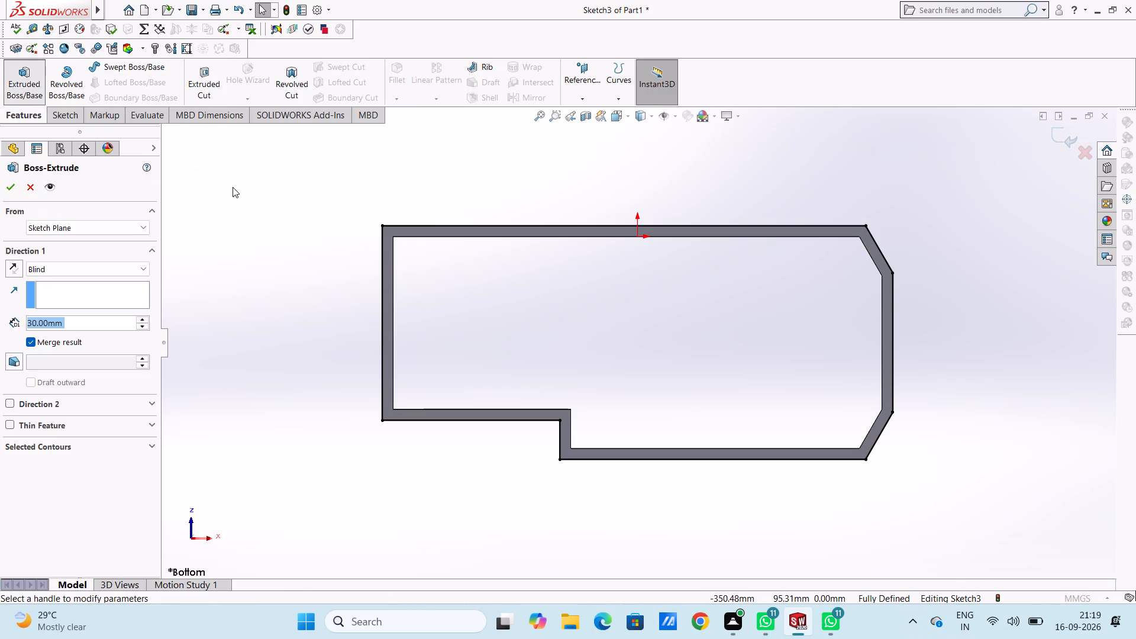
middle_click_drag(424, 176, 387, 217)
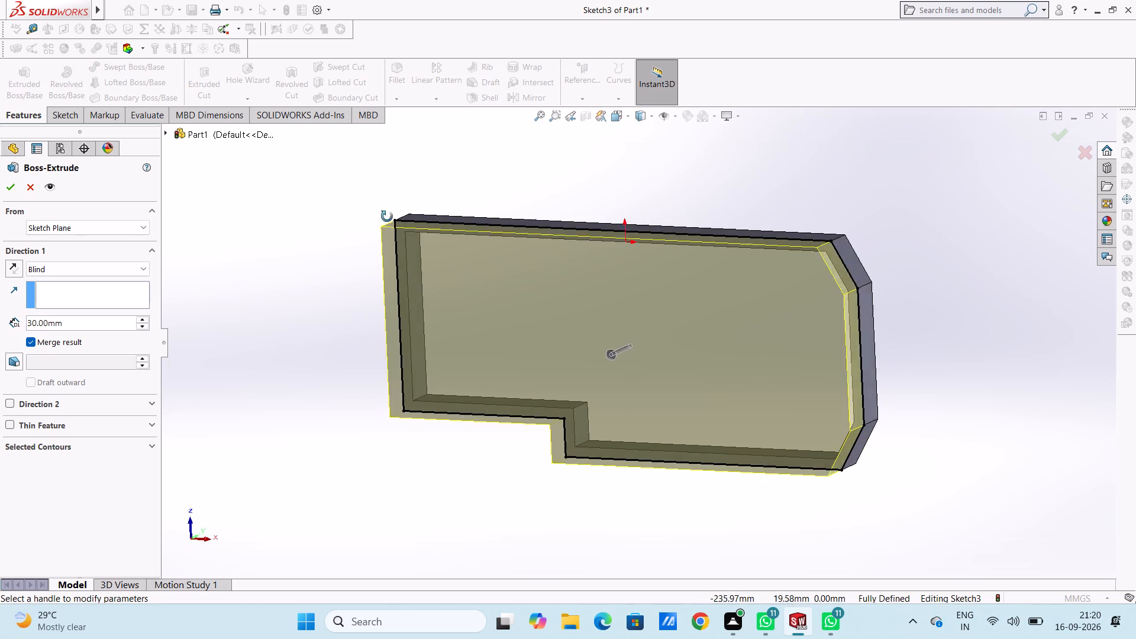
middle_click_drag(387, 217, 349, 272)
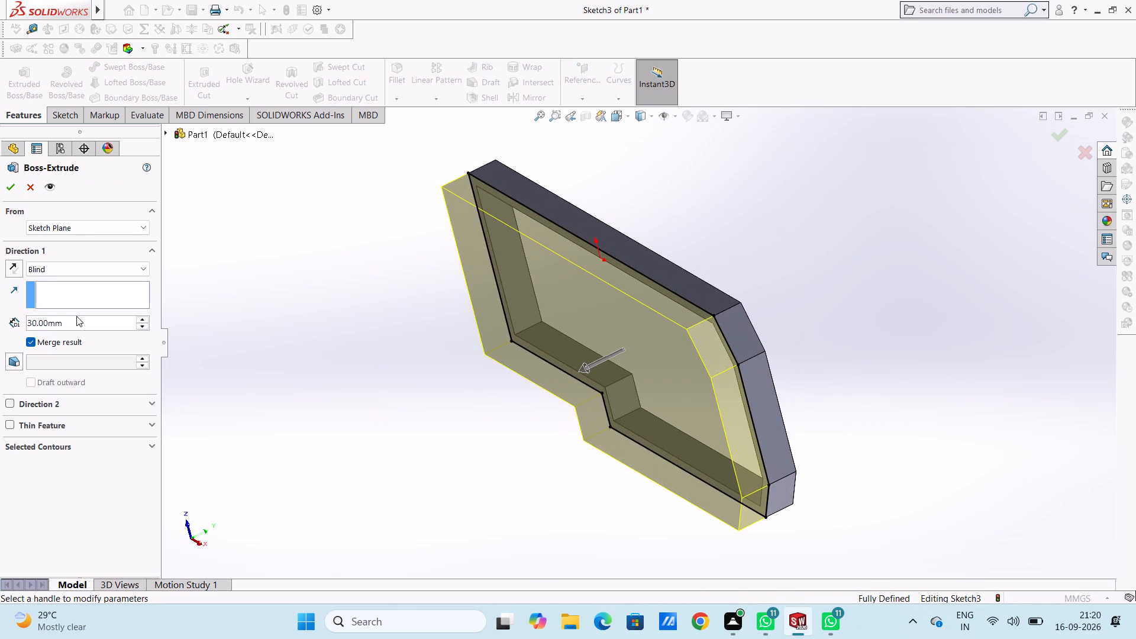
double_click(81, 321)
key("6")
key("Return")
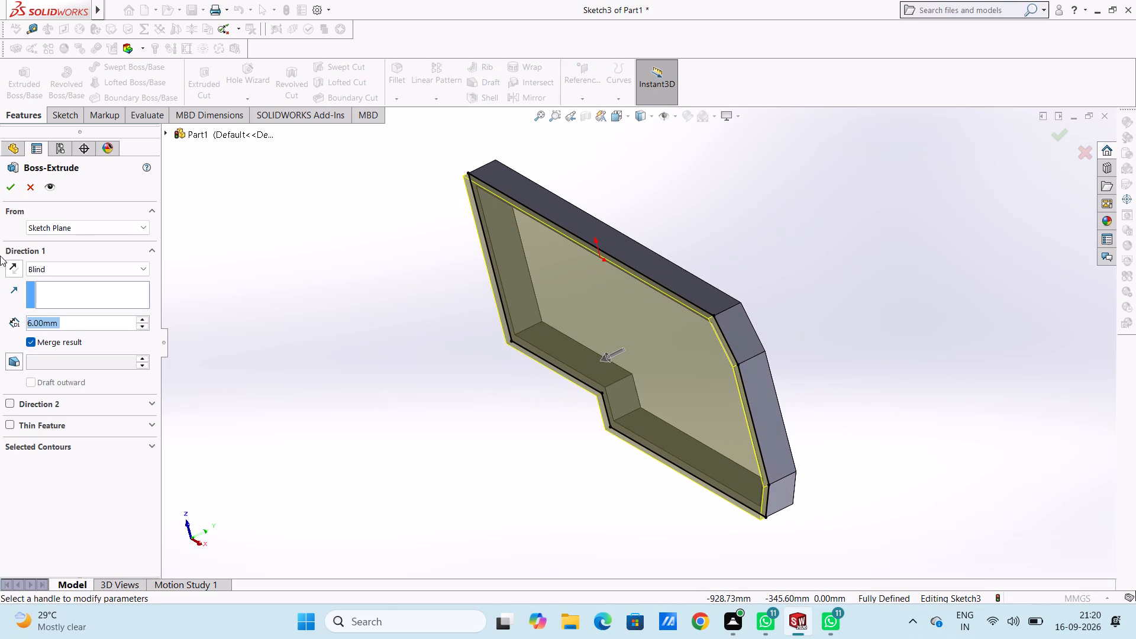
left_click(11, 190)
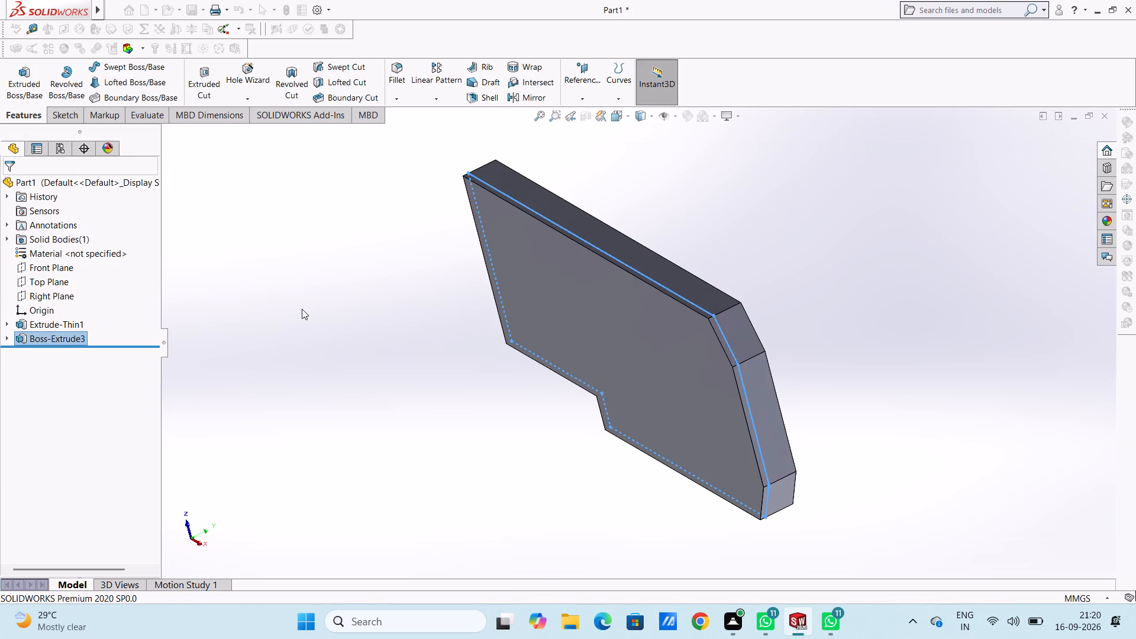
left_click(302, 309)
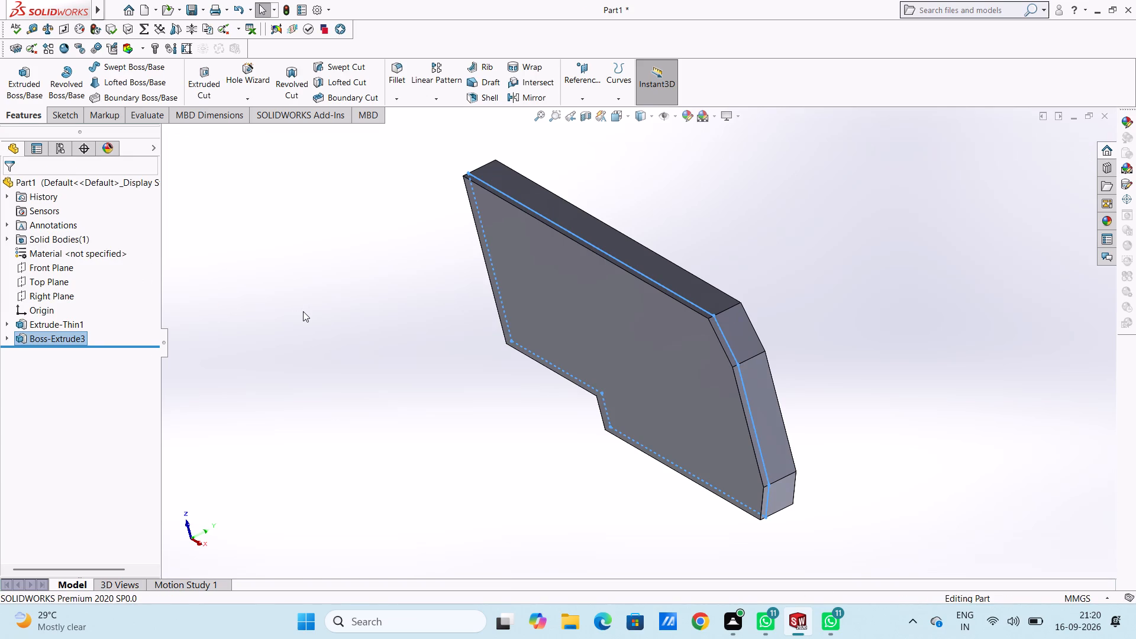
Start a sketch on the wall's top rim face and trace its complete outer outline with a closed chain of lines.
key("ctrl+5")
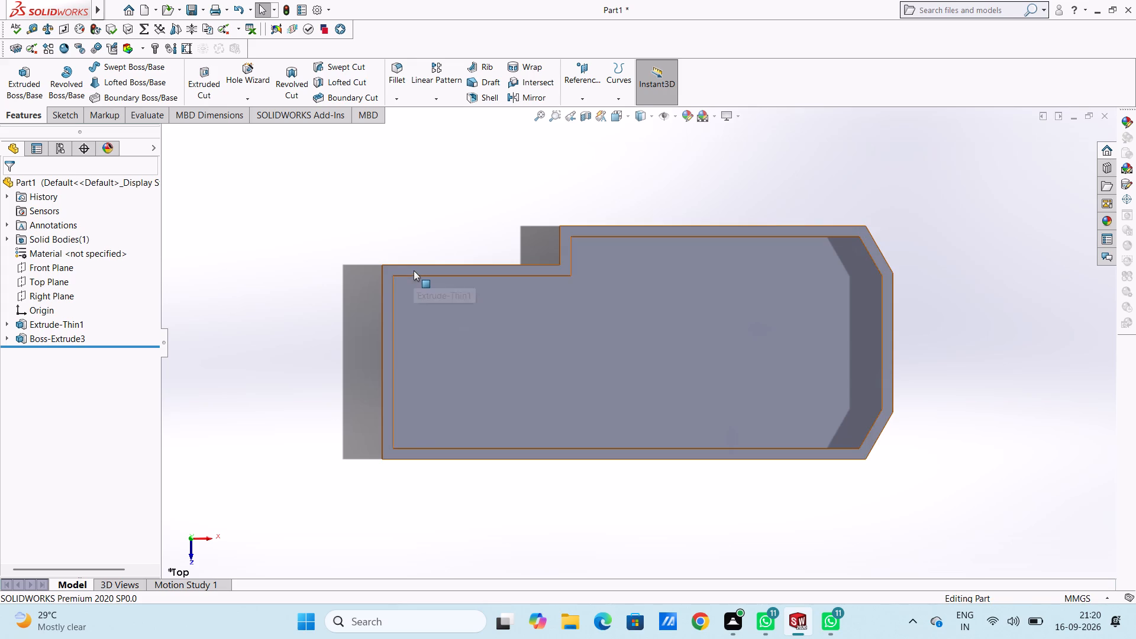
middle_click(316, 293)
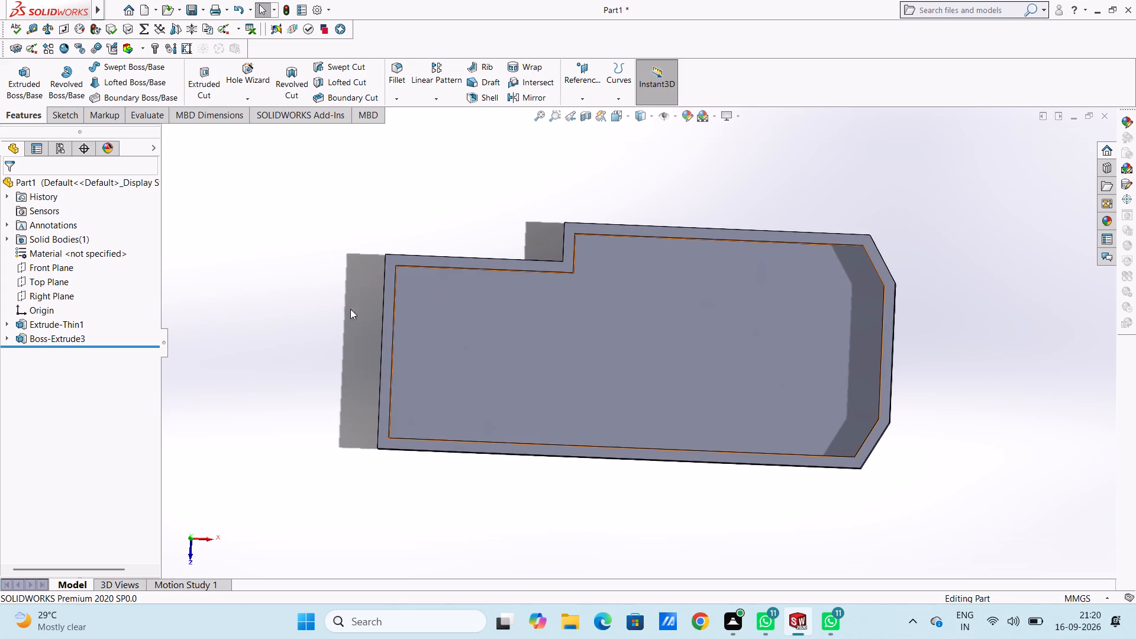
key("ctrl+5")
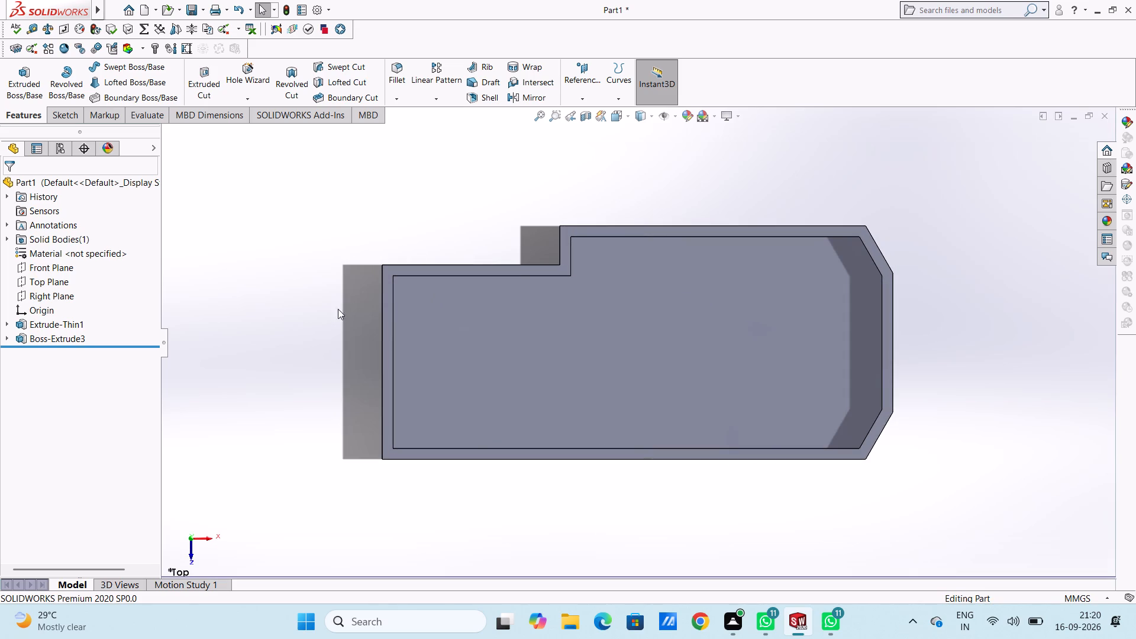
left_click(453, 270)
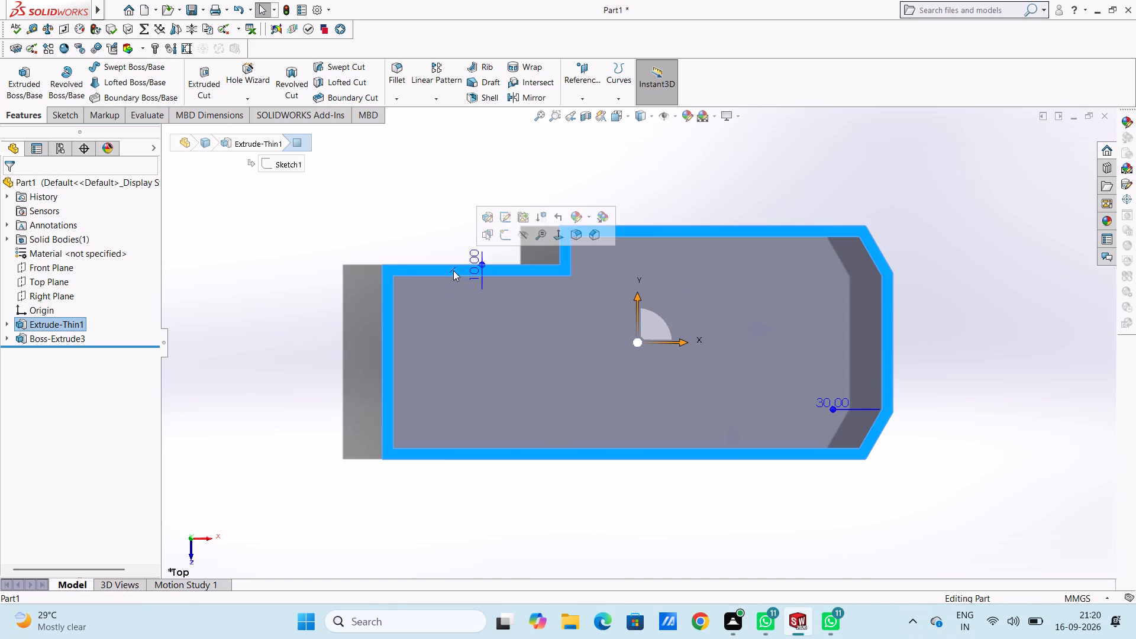
left_click(508, 235)
left_click(443, 202)
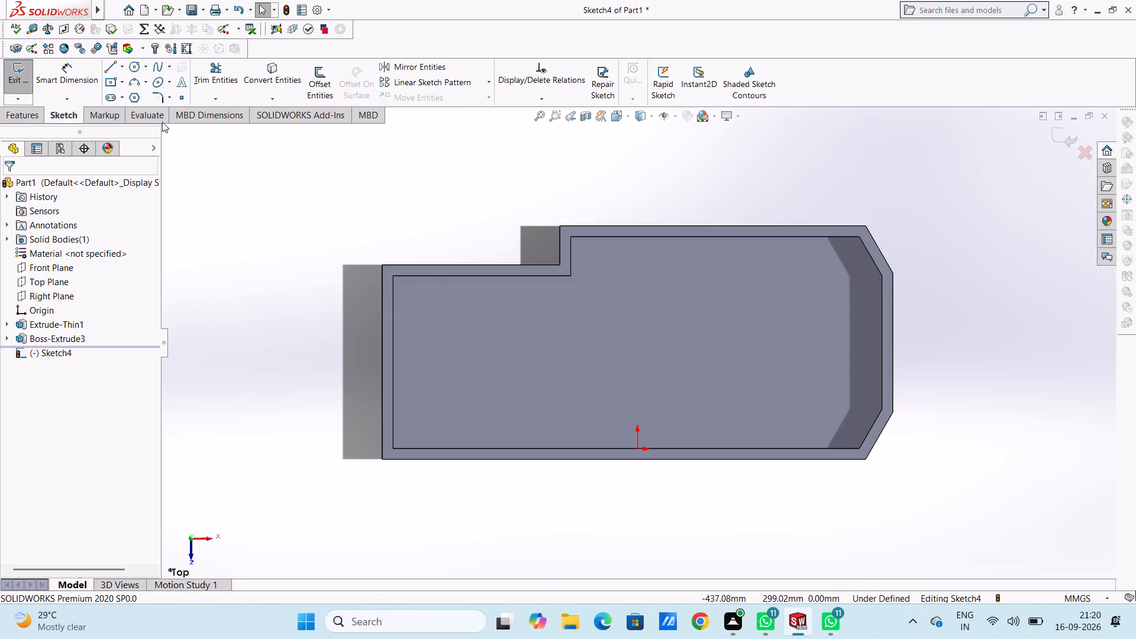
left_click(114, 67)
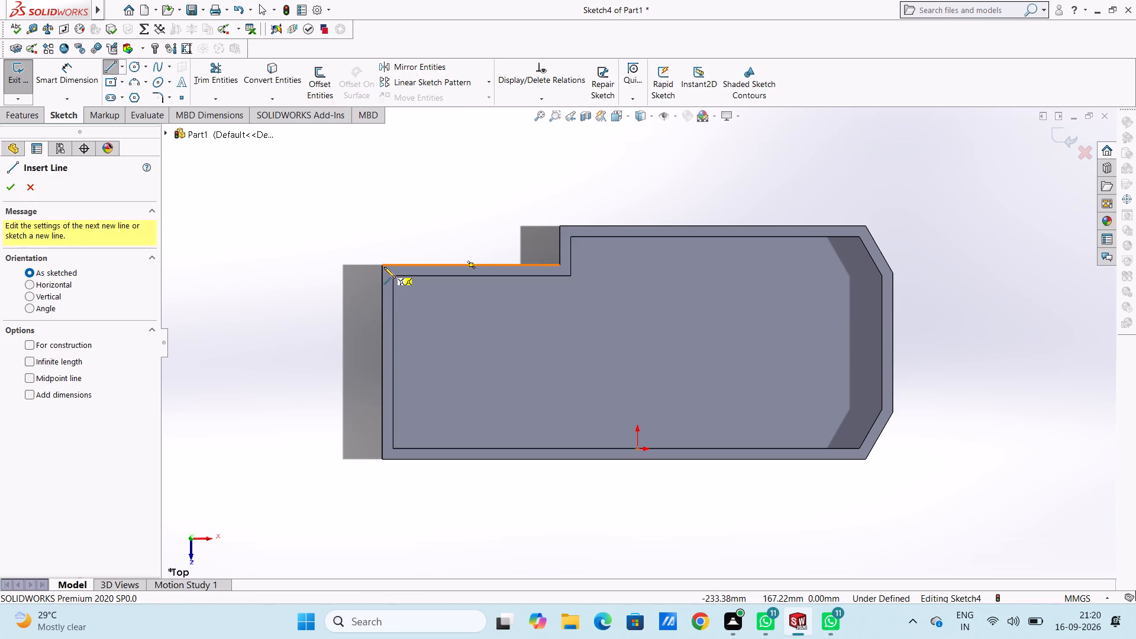
left_click(383, 262)
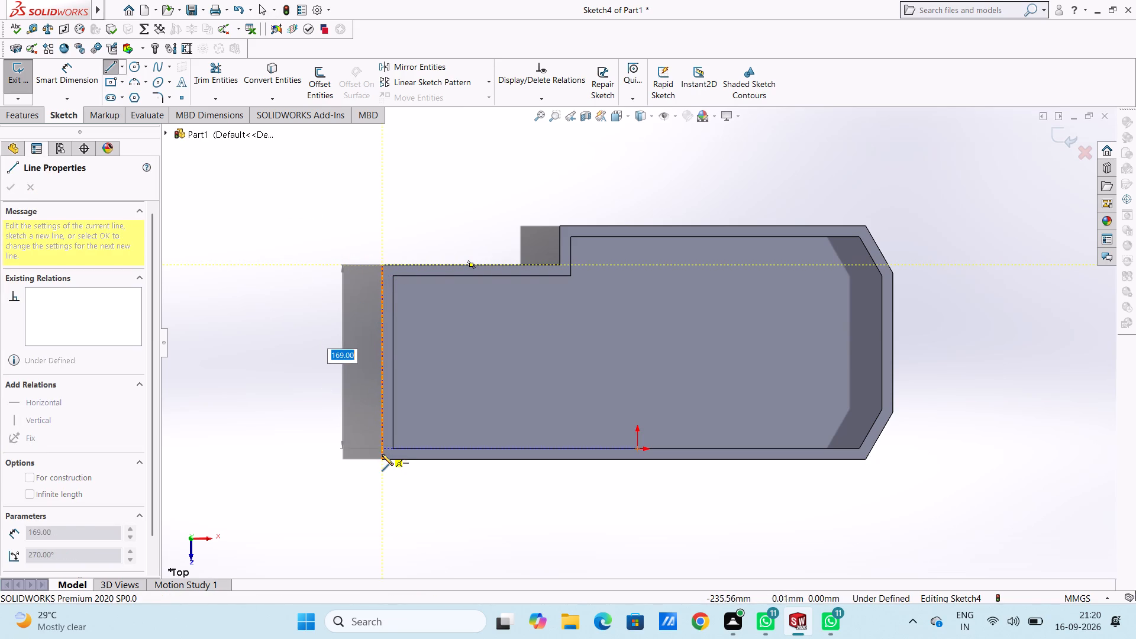
left_click(385, 460)
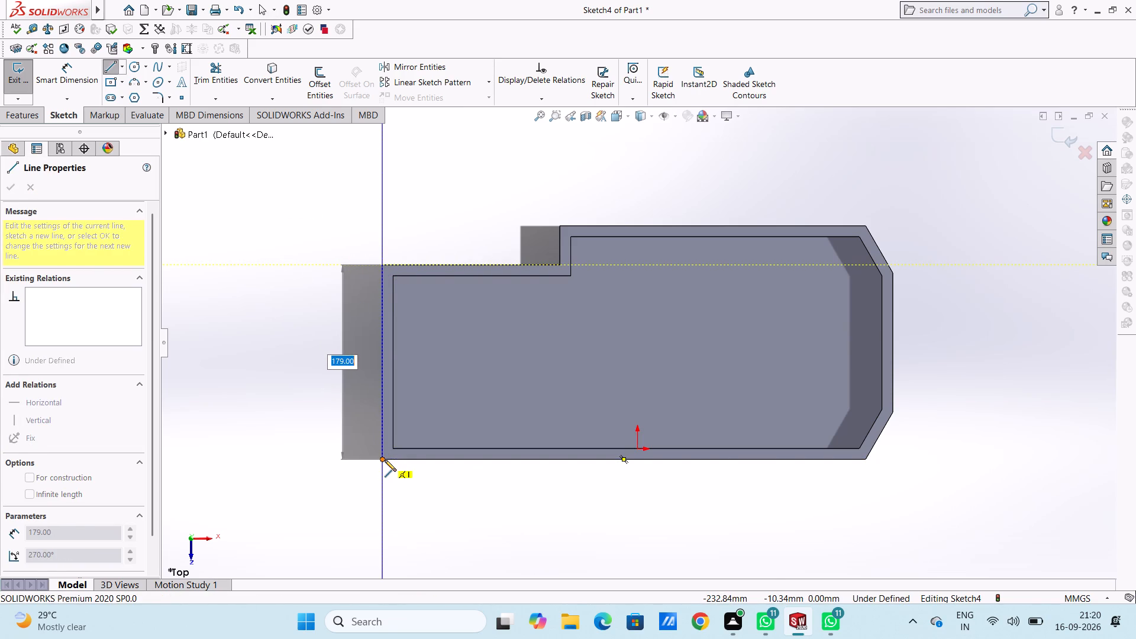
left_click(866, 460)
left_click(894, 412)
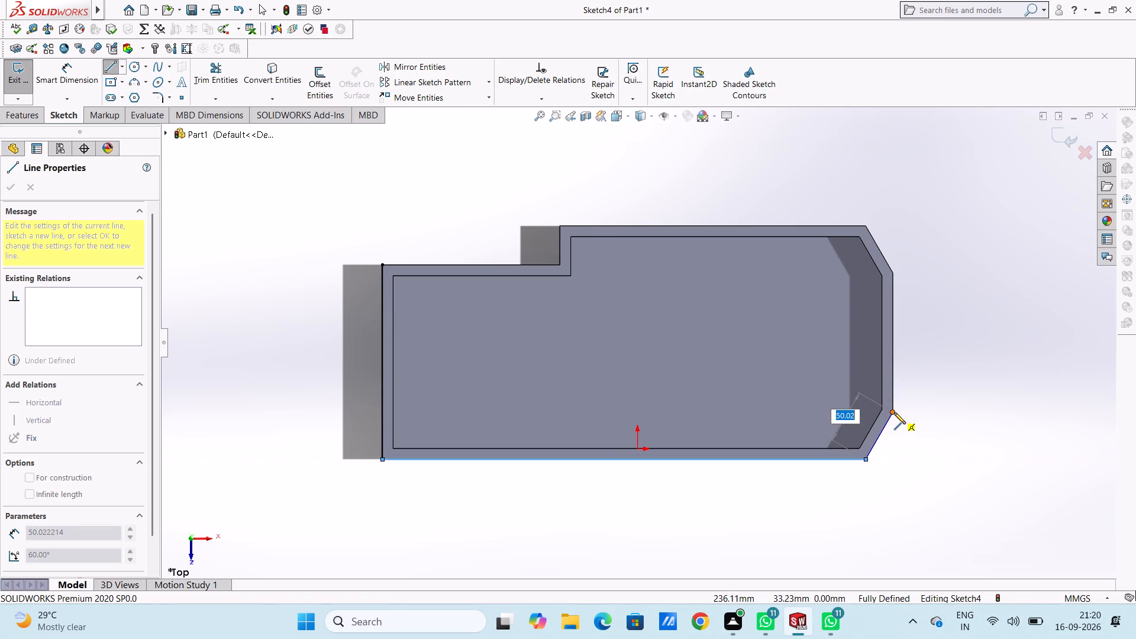
left_click(893, 271)
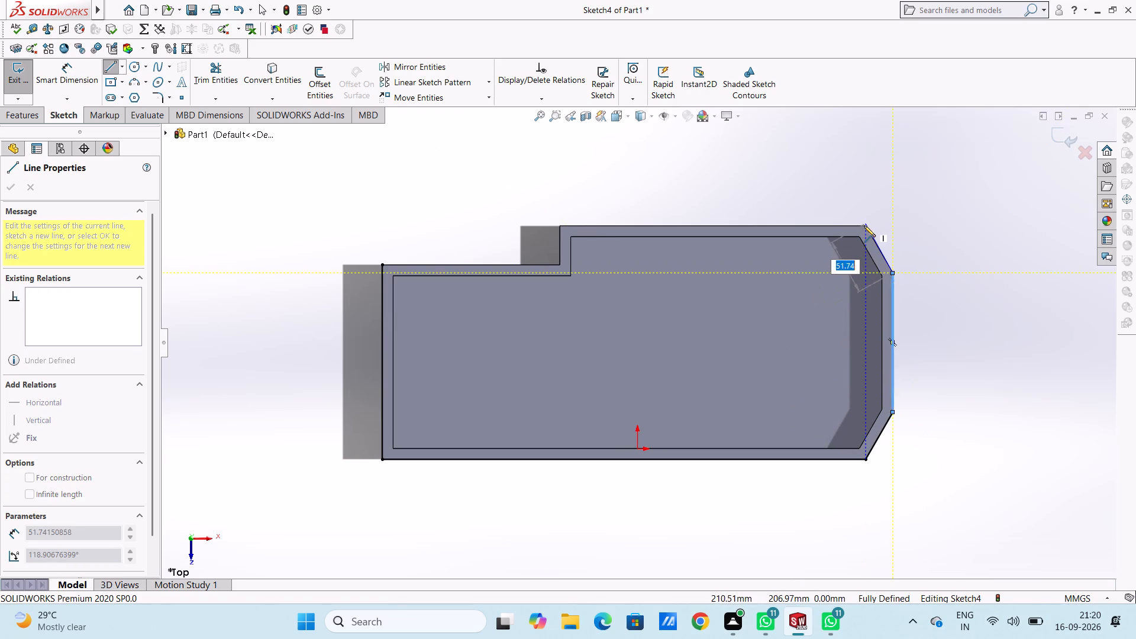
left_click(864, 225)
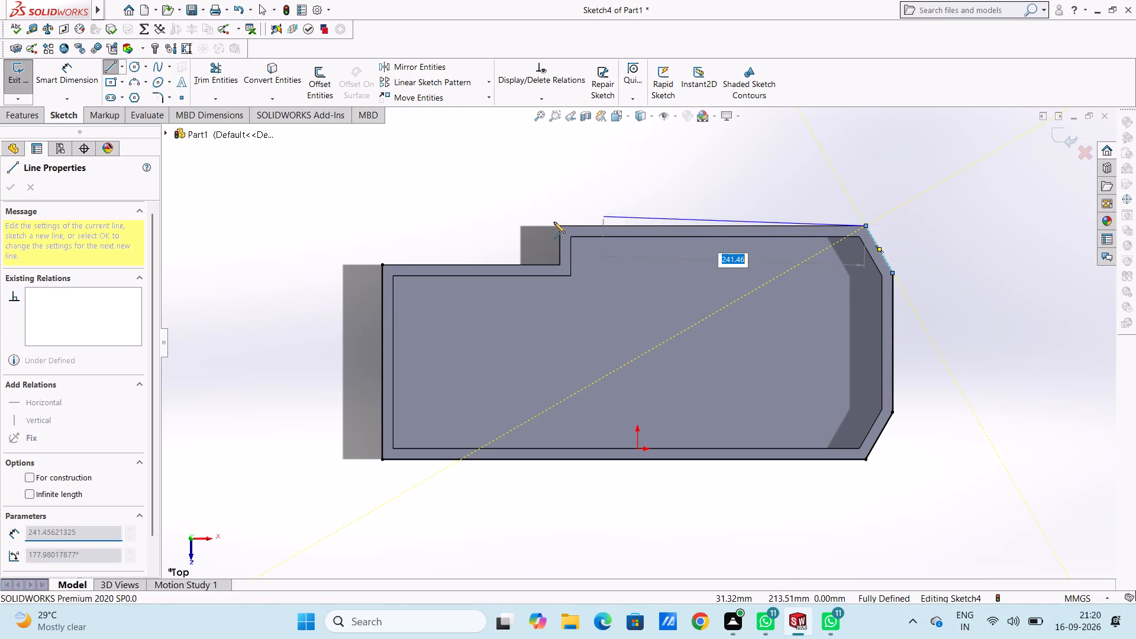
left_click(560, 227)
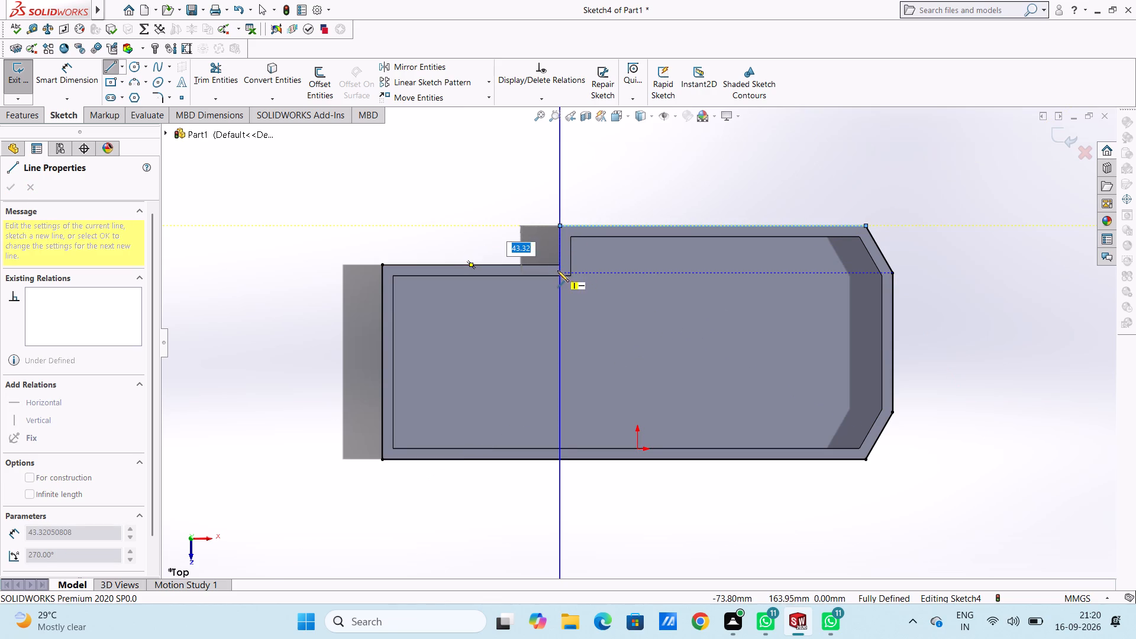
left_click(558, 266)
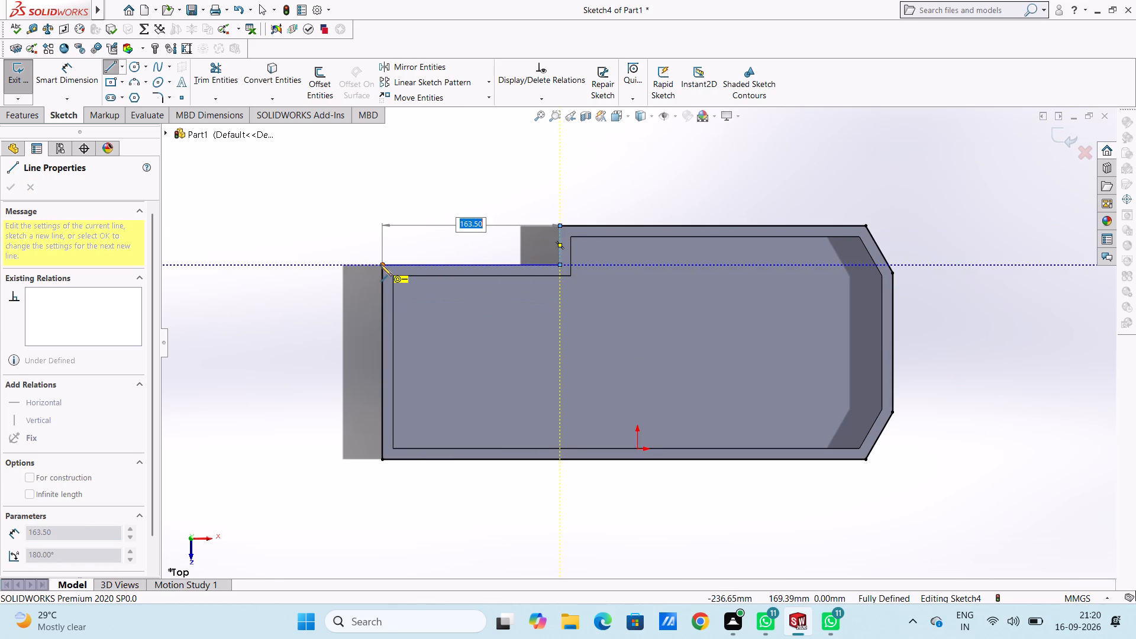
left_click(380, 262)
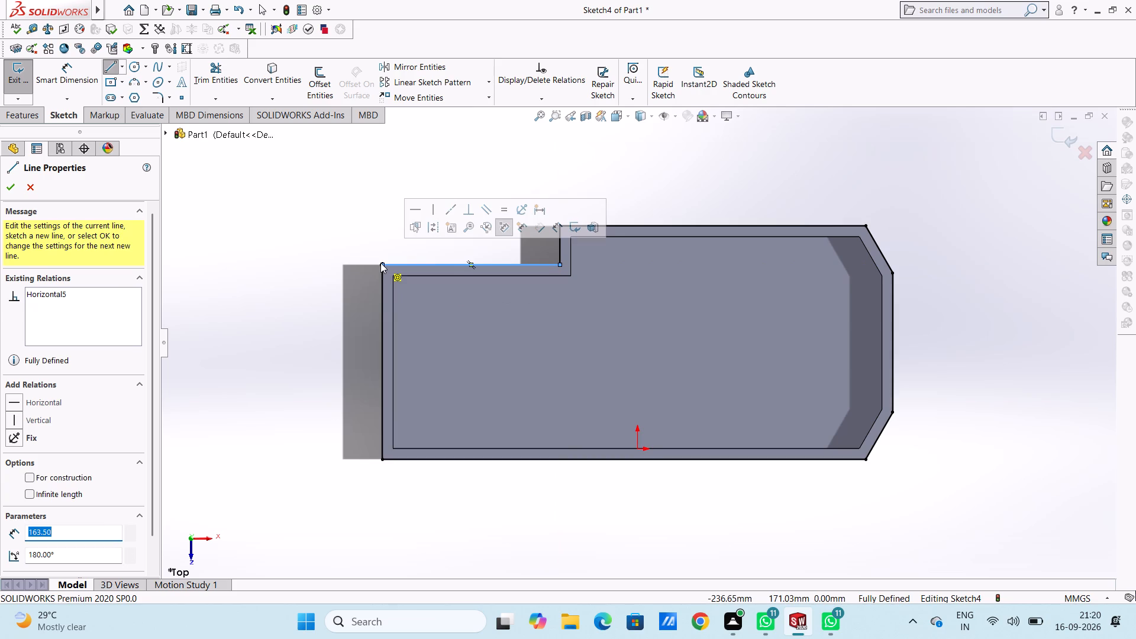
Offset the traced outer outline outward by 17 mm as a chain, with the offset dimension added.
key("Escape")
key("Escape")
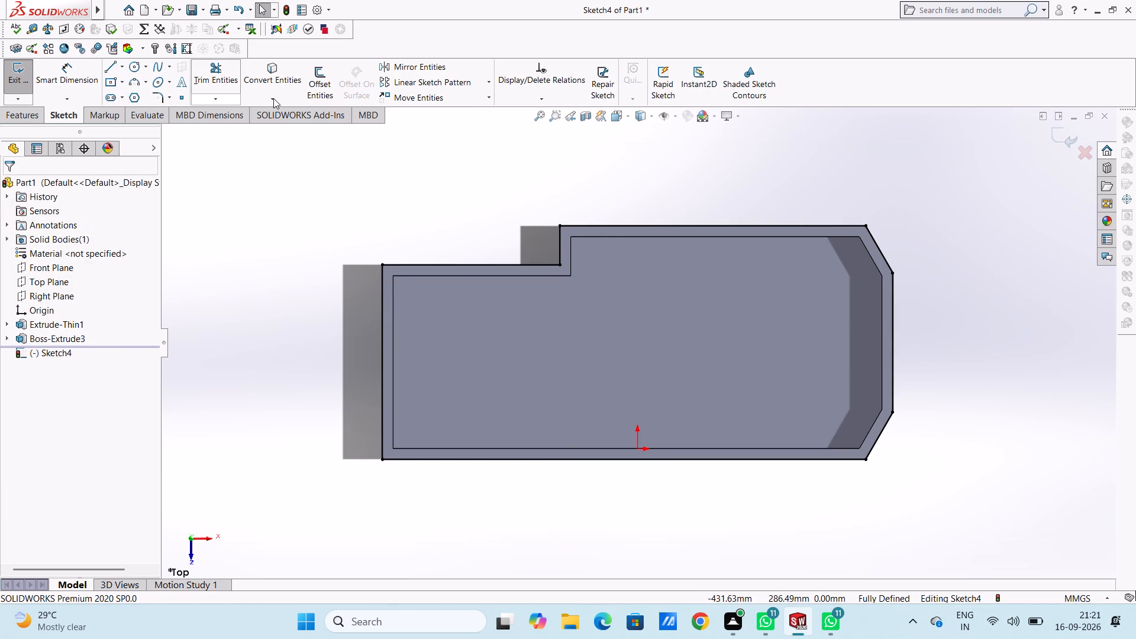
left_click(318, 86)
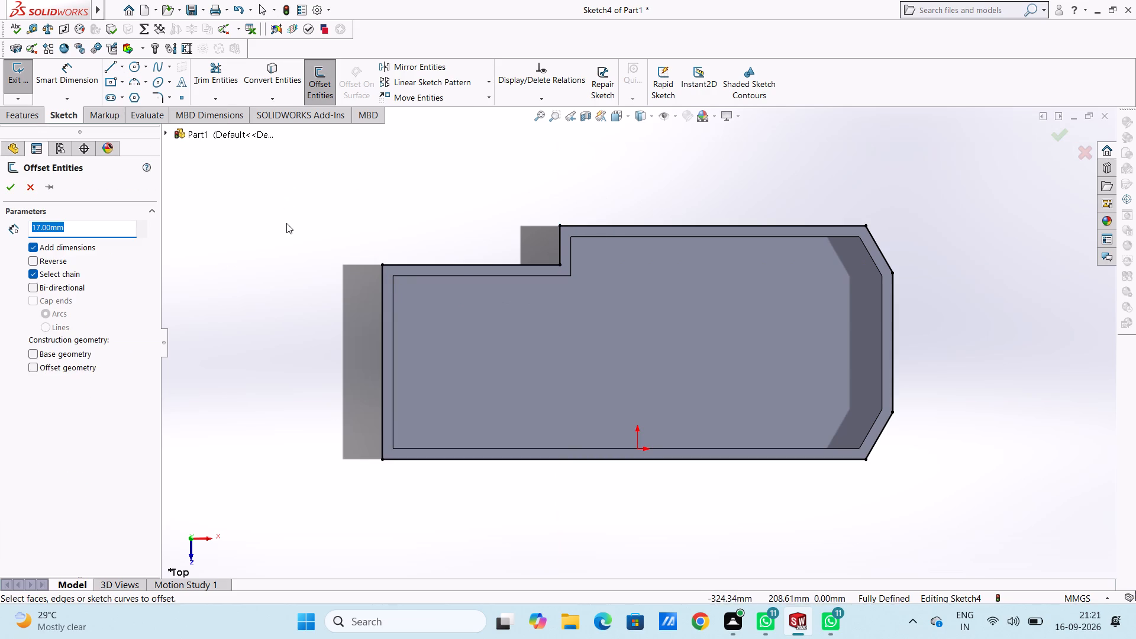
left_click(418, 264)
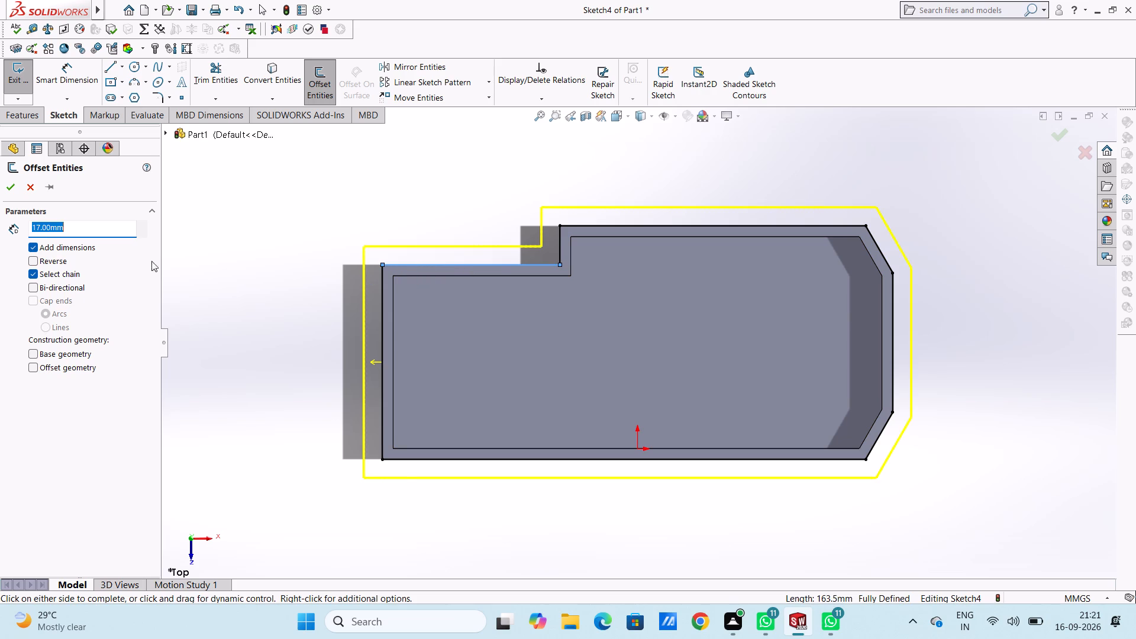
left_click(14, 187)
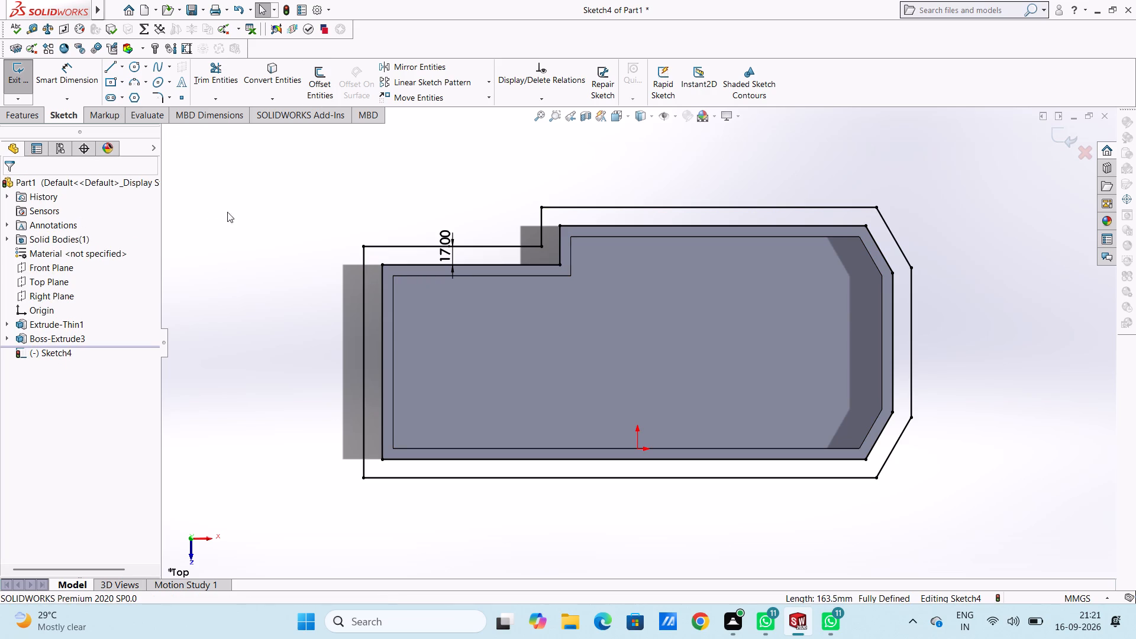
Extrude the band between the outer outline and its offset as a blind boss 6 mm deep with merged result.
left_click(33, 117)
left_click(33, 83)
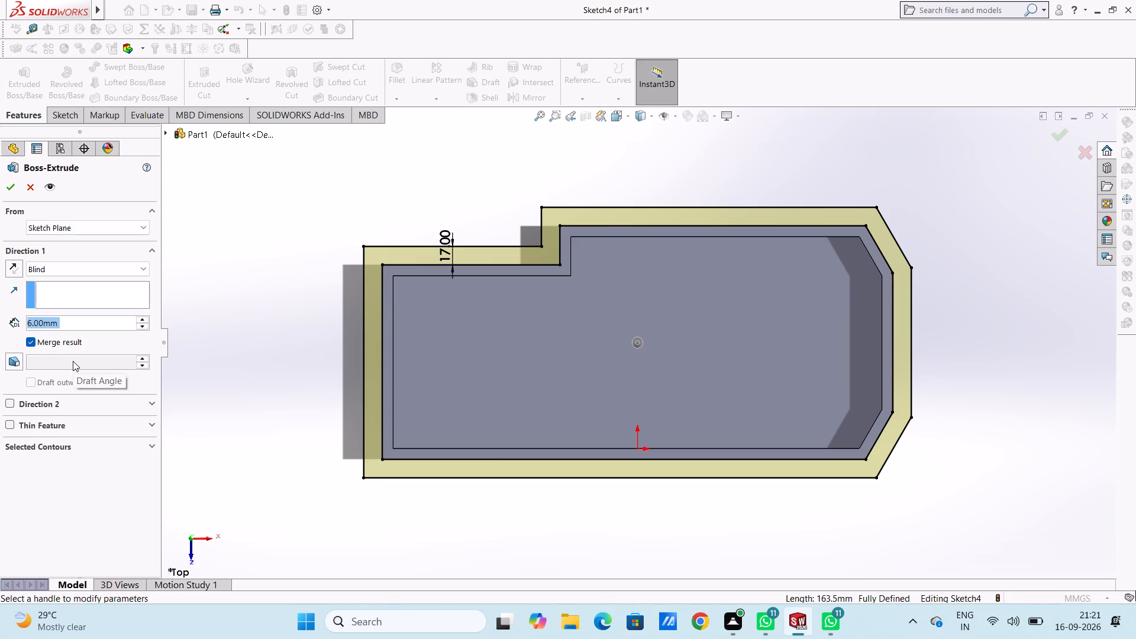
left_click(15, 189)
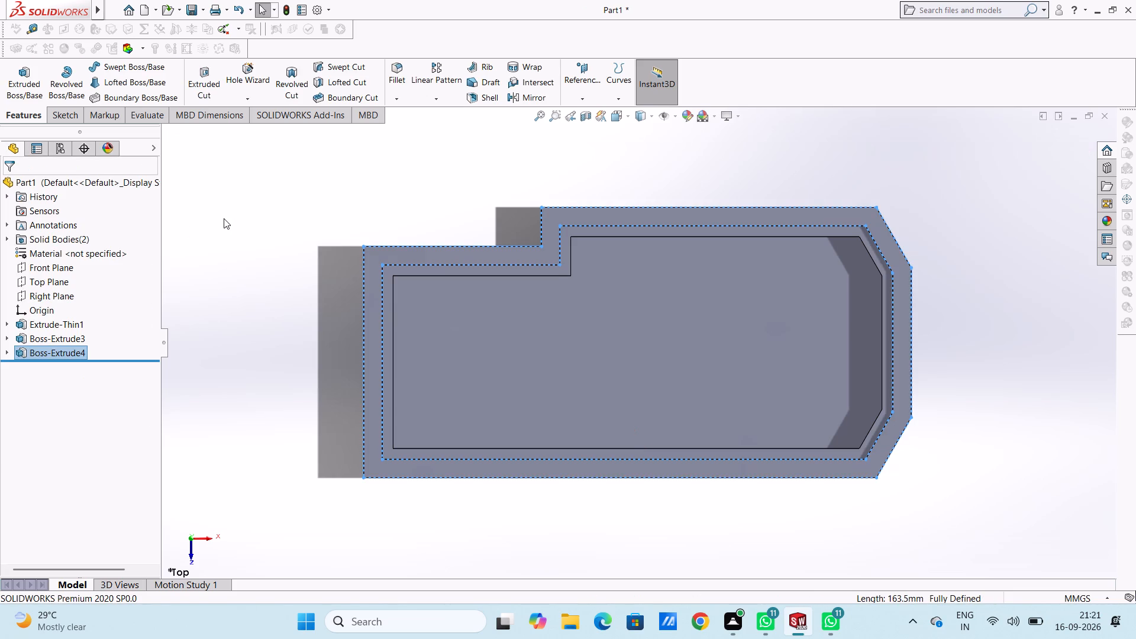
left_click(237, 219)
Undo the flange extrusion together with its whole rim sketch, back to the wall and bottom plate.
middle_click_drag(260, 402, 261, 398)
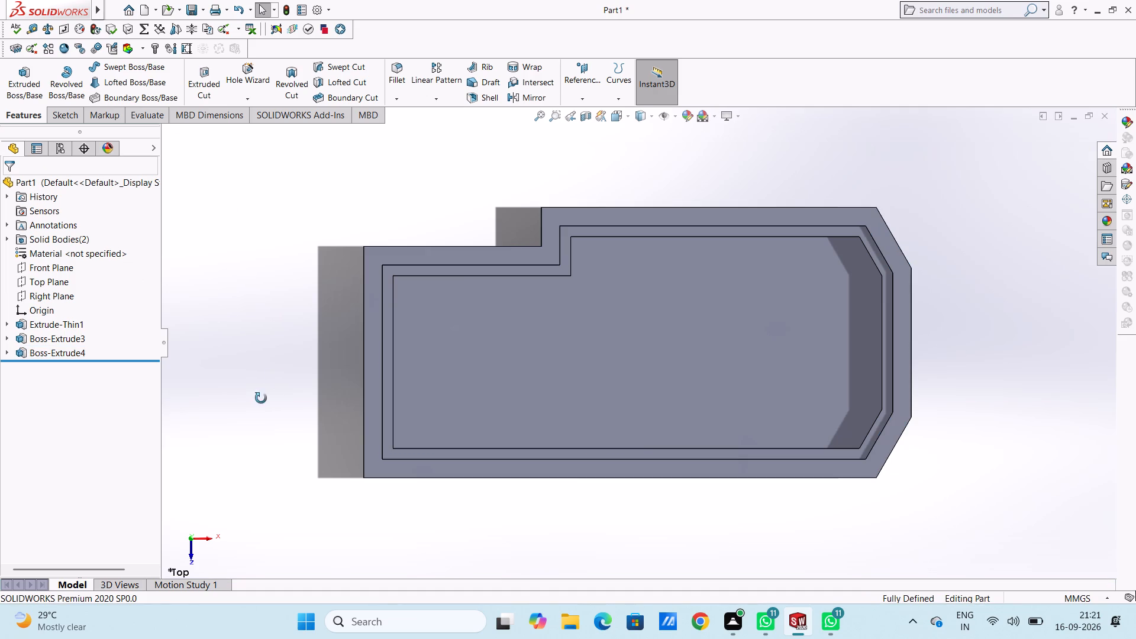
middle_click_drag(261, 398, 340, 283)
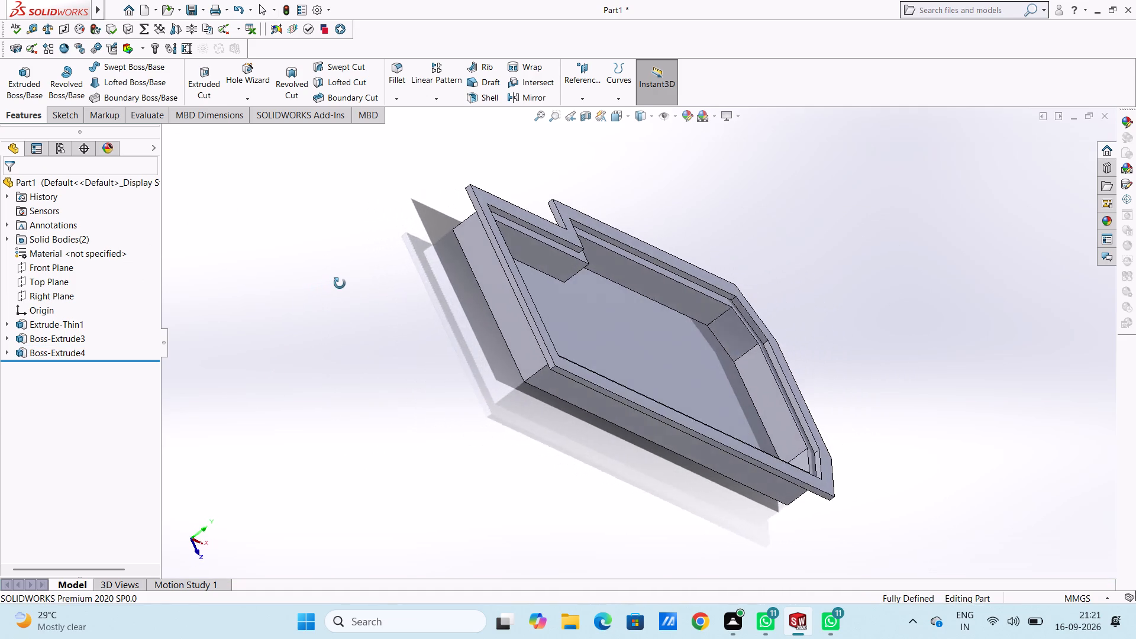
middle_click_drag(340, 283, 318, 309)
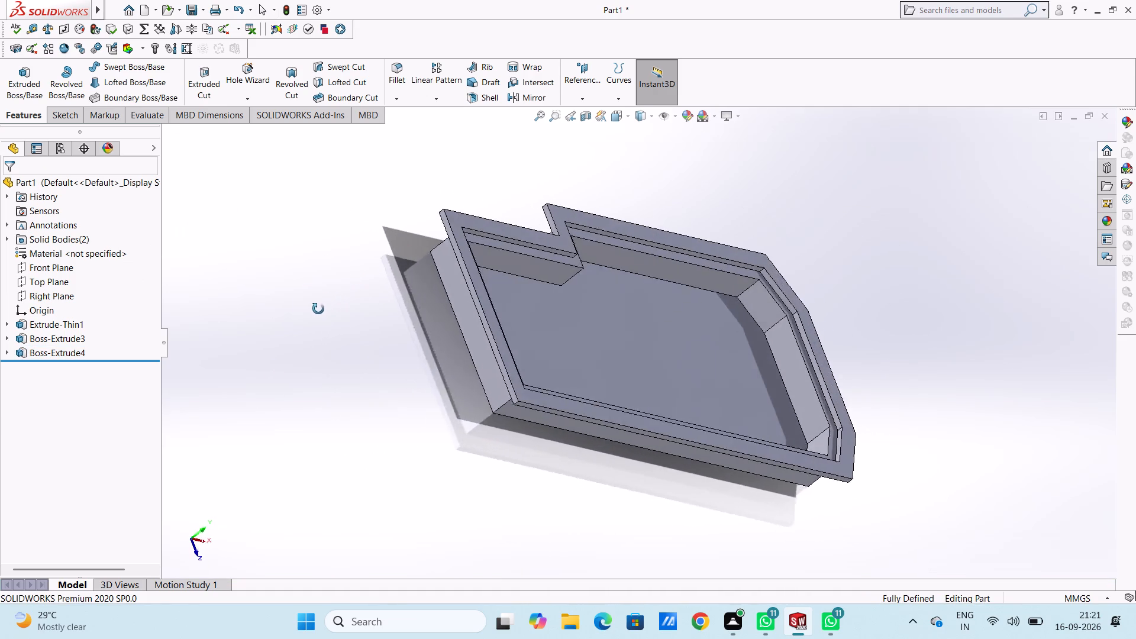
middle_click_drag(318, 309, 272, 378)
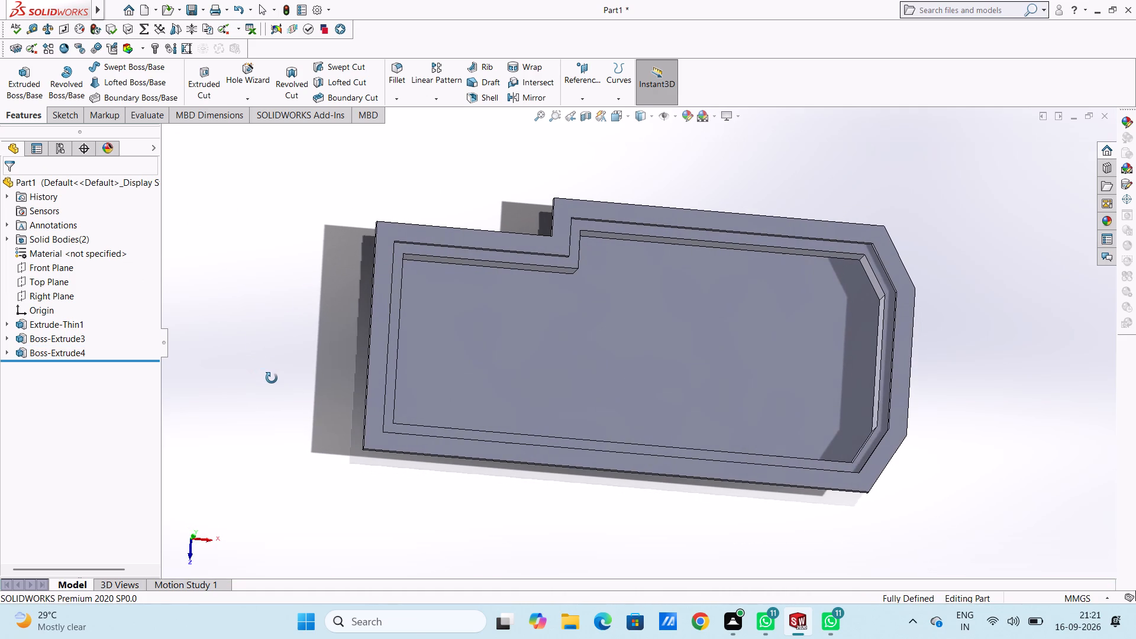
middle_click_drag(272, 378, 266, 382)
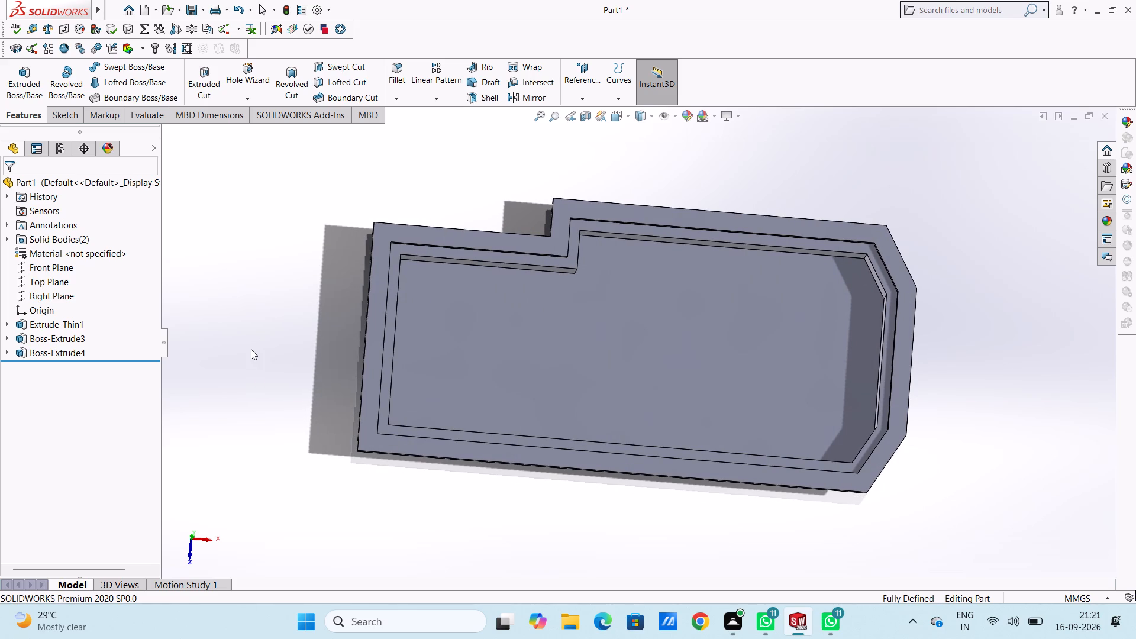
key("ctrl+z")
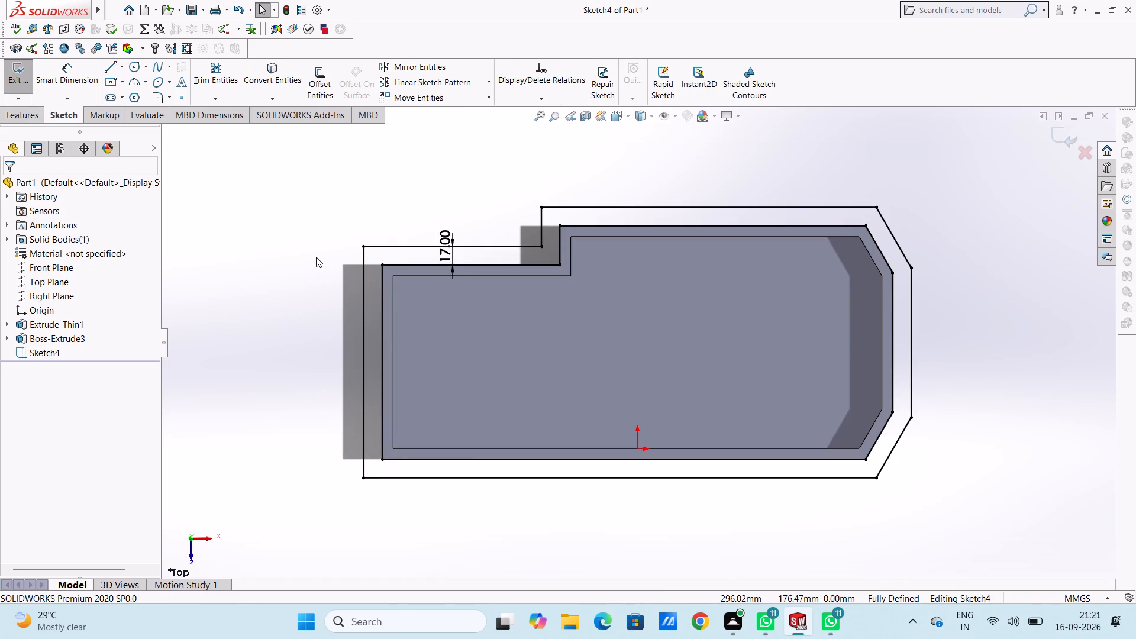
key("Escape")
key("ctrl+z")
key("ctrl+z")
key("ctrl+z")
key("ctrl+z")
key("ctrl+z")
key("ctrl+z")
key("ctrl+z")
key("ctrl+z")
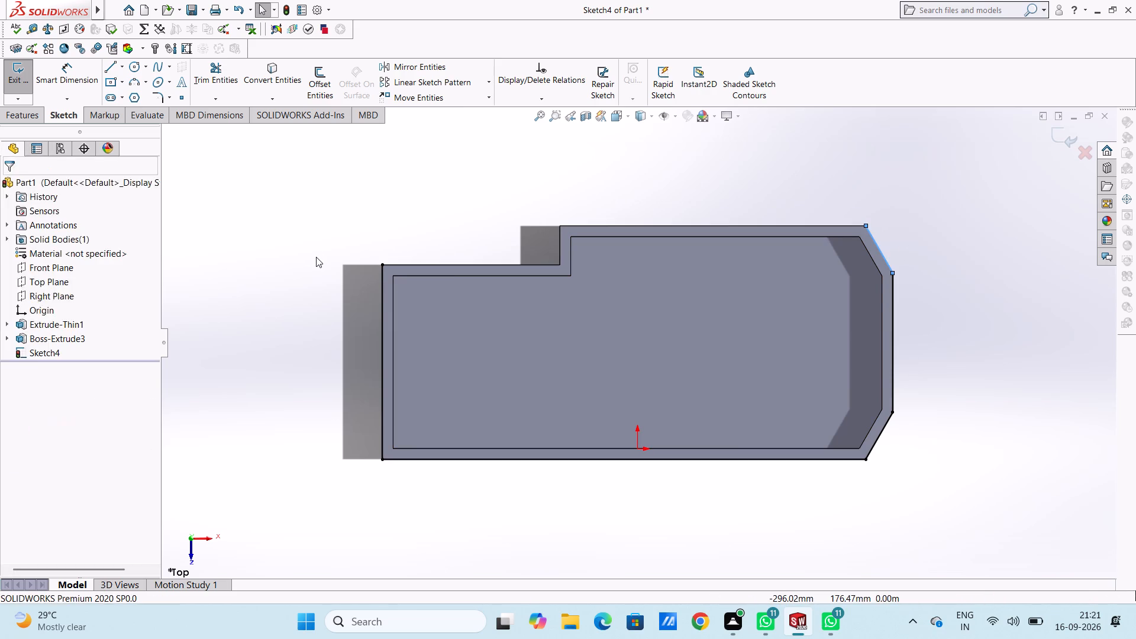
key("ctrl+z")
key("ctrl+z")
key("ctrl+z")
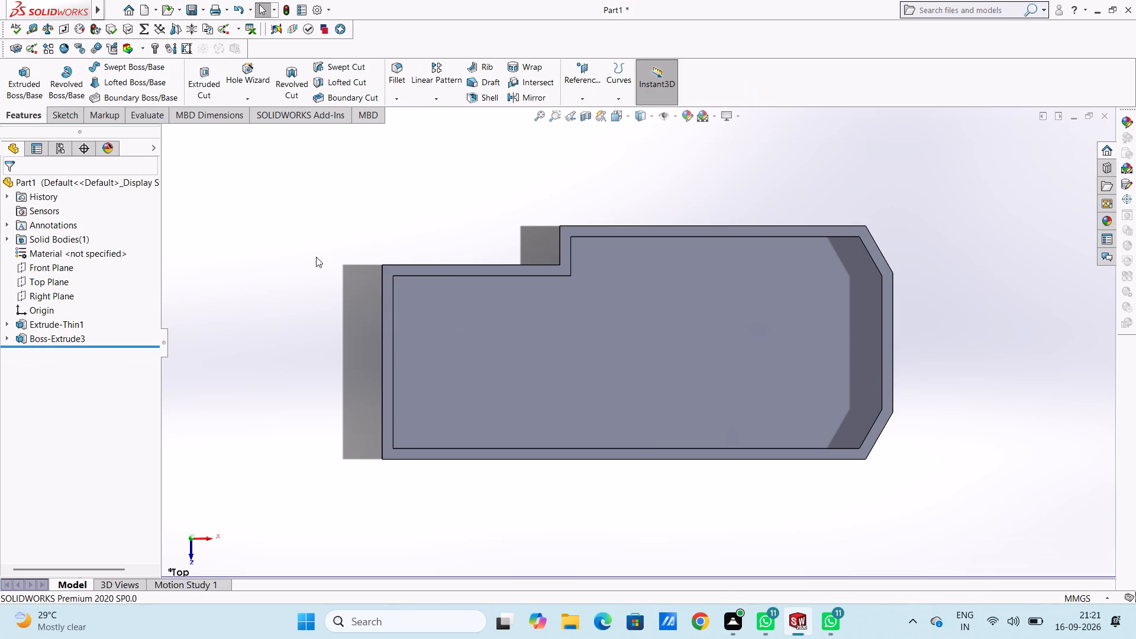
Start a new sketch on the wall's top rim face.
left_click(432, 273)
left_click(488, 241)
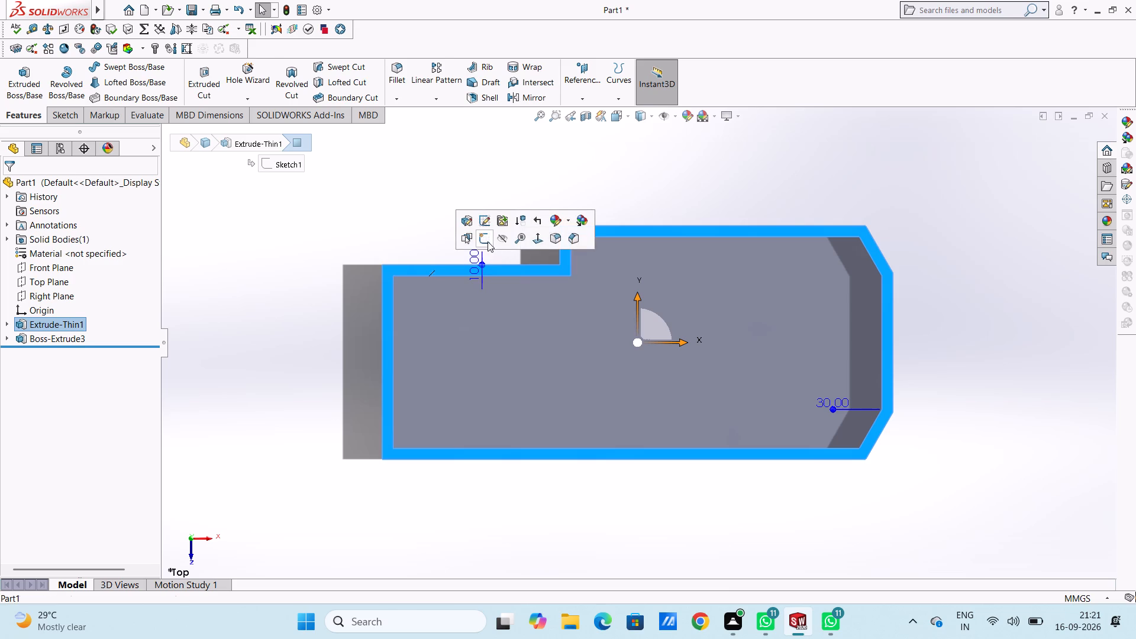
left_click(354, 222)
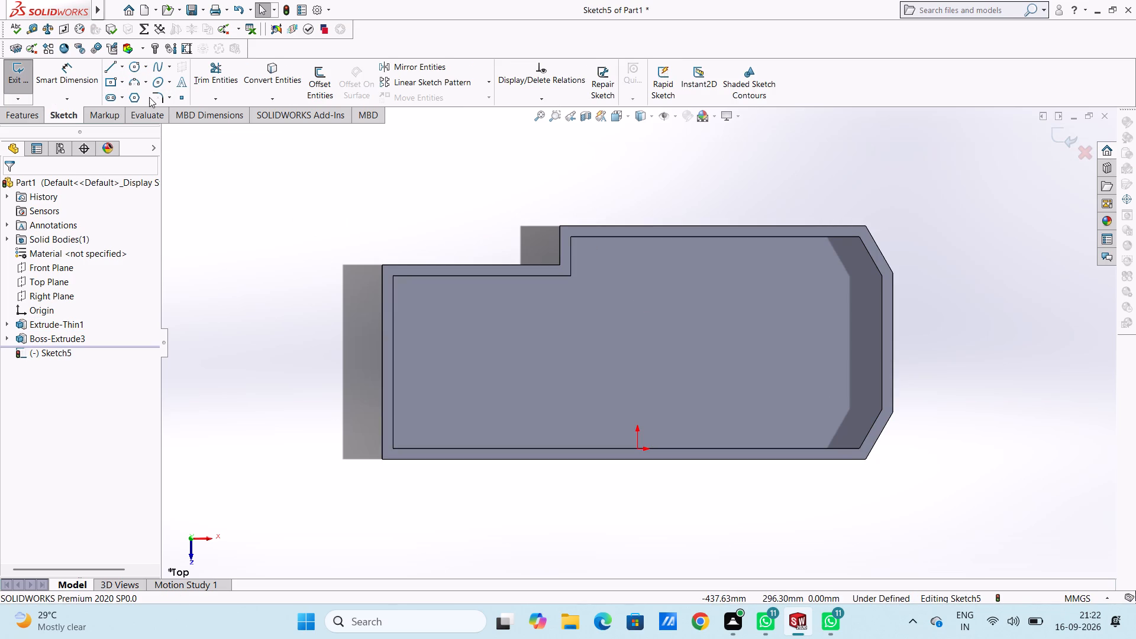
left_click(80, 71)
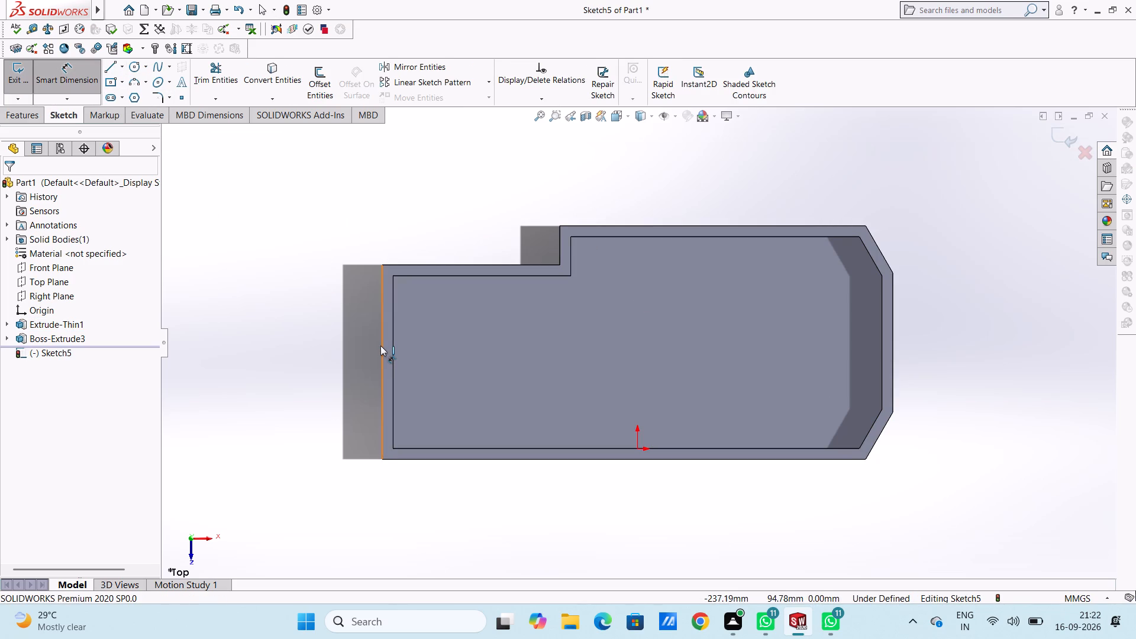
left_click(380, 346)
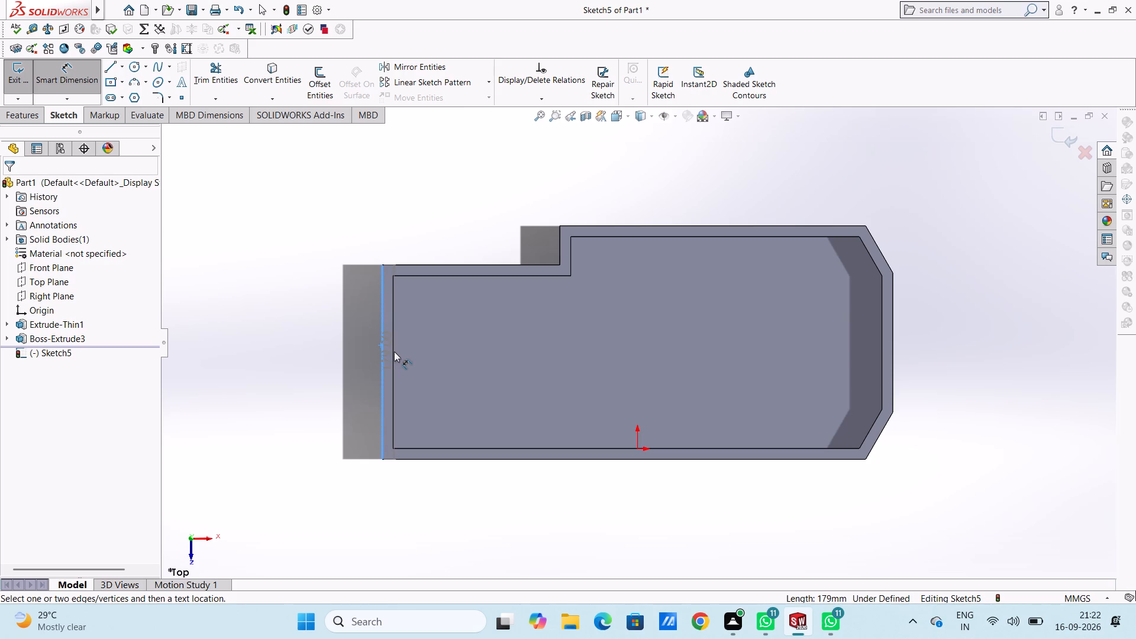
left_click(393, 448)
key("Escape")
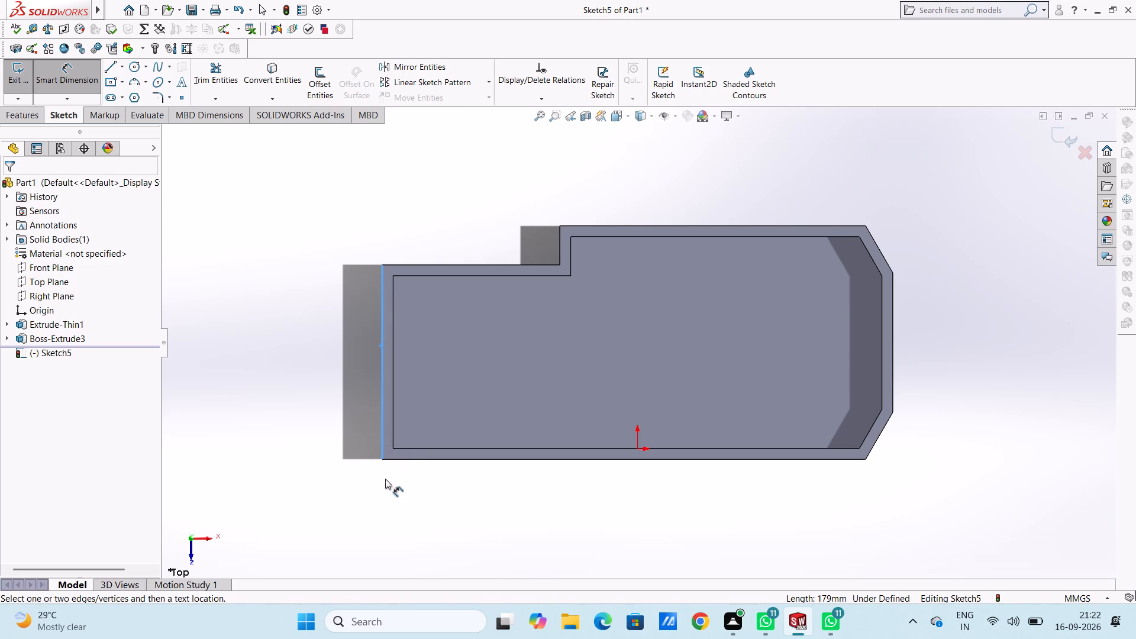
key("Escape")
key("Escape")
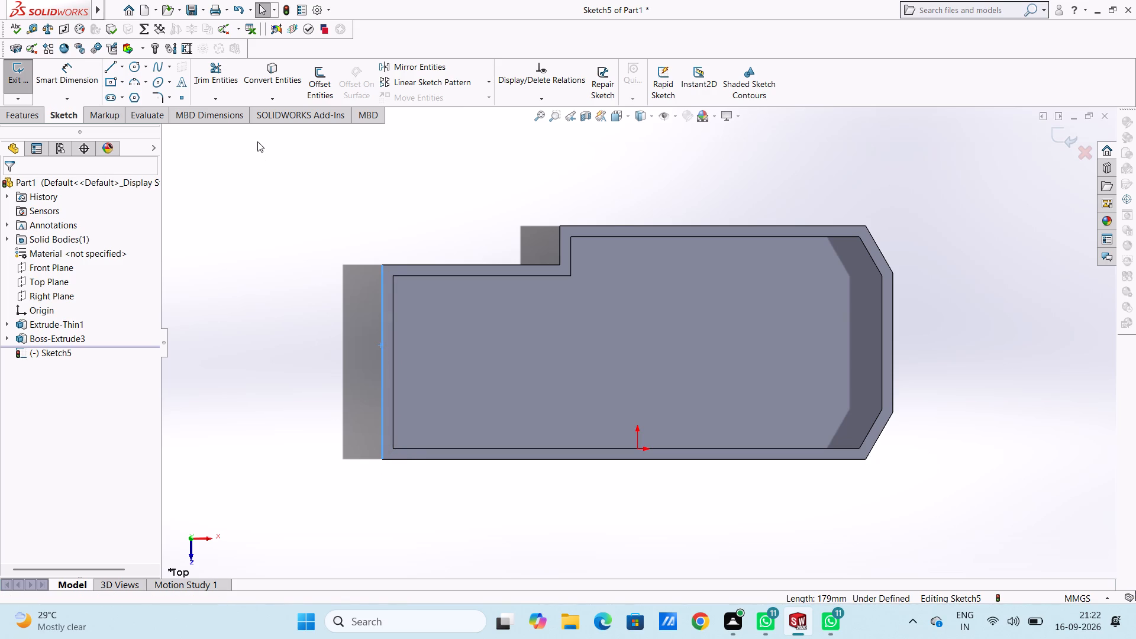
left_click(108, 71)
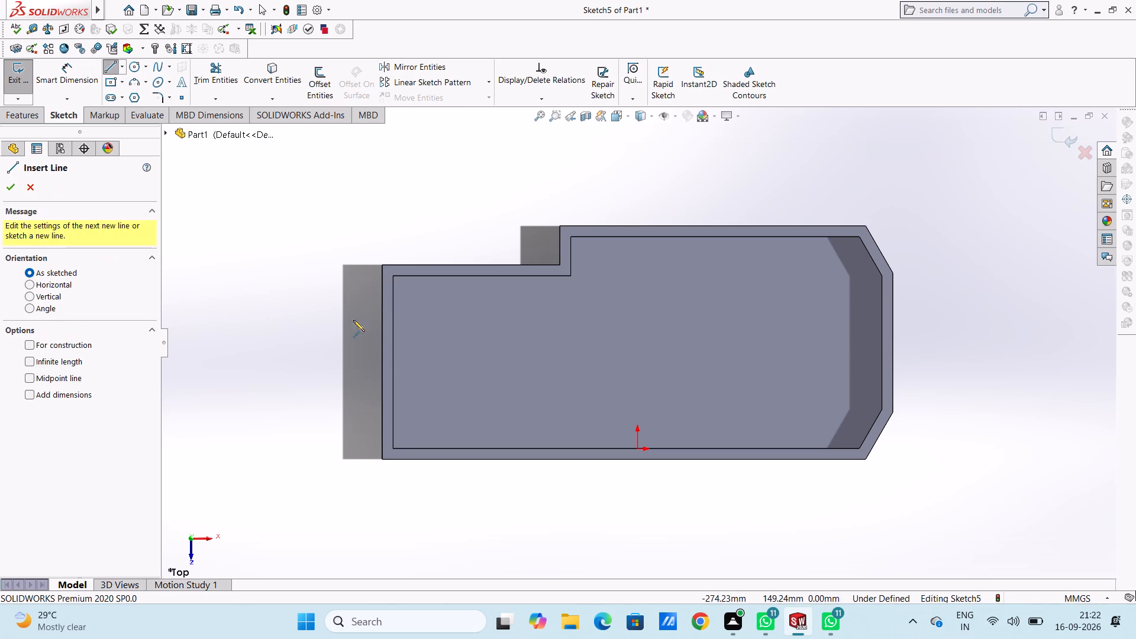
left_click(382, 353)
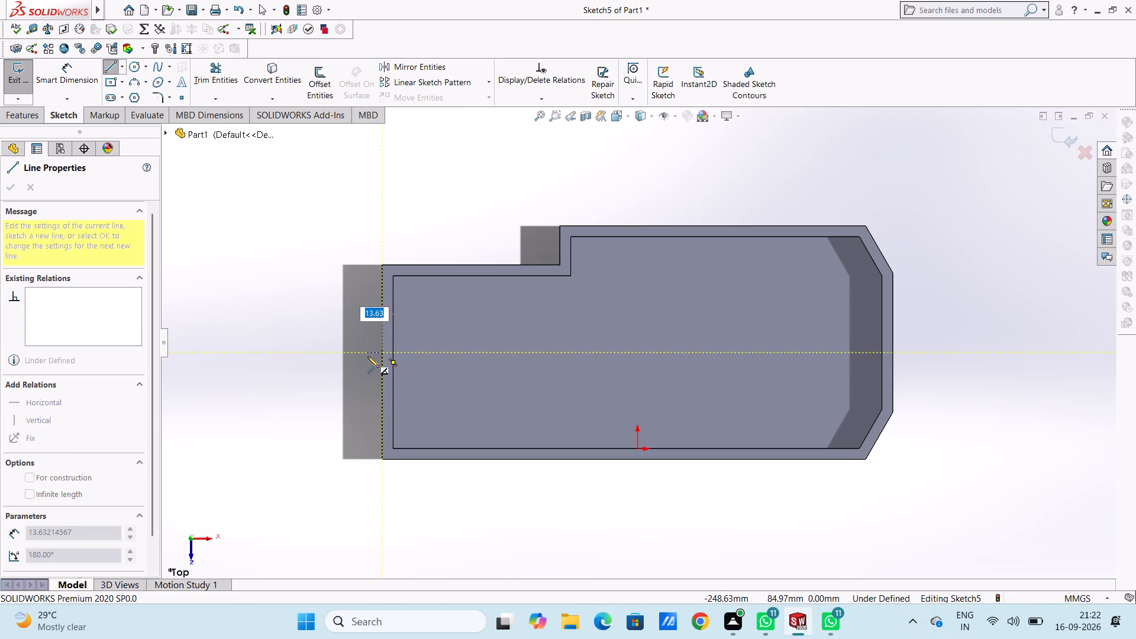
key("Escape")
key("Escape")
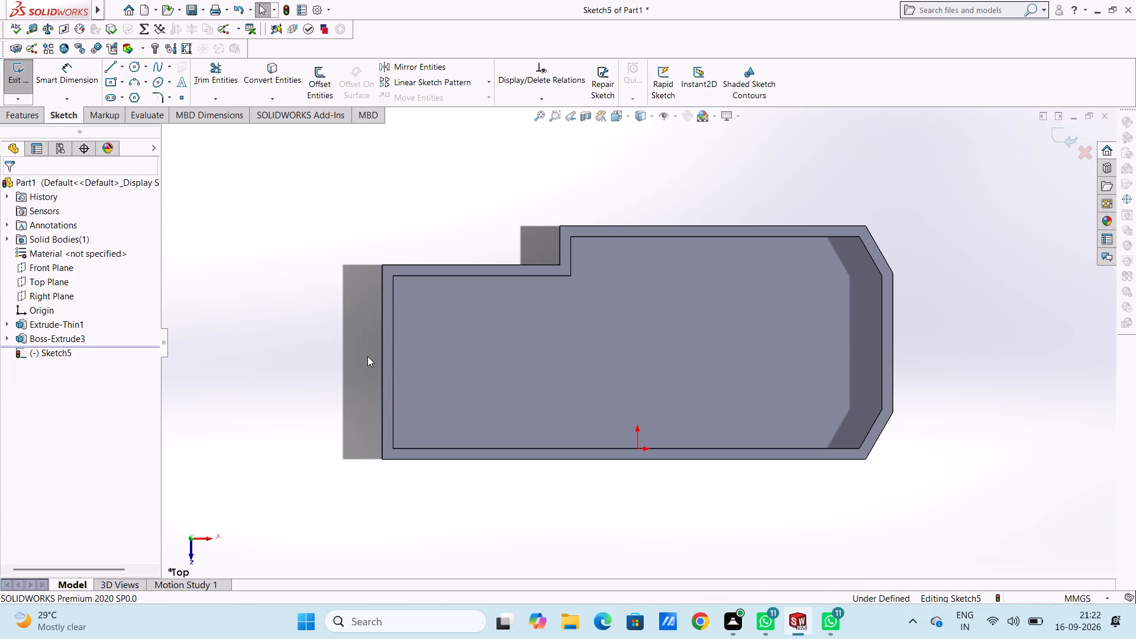
Trace the complete inner outline of the wall's top rim with a closed chain of lines.
left_click(108, 66)
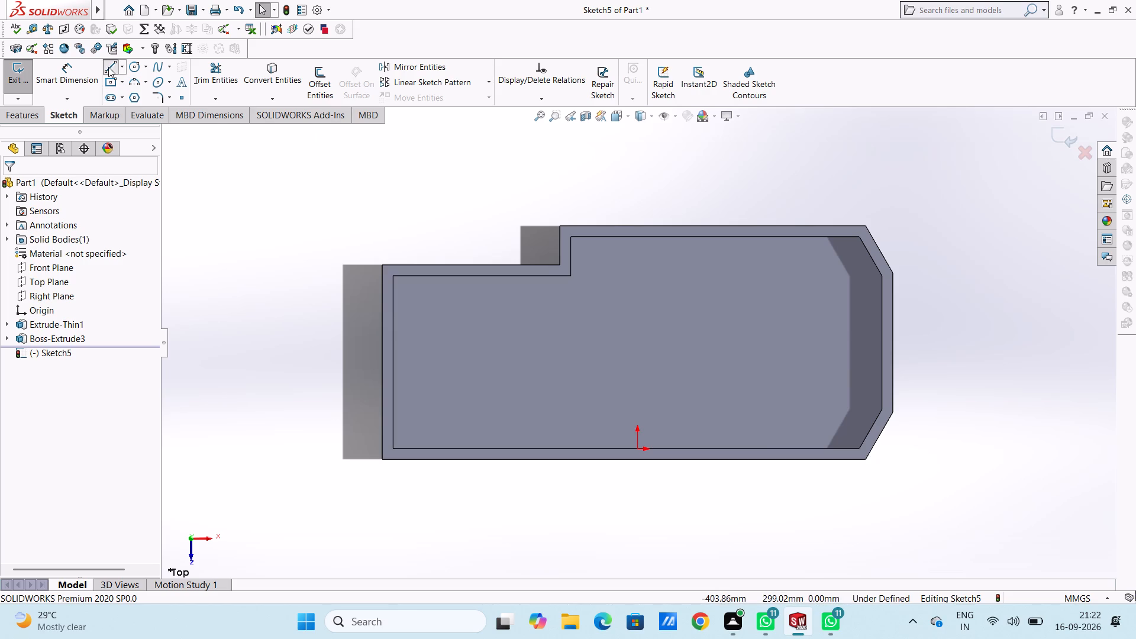
left_click(393, 449)
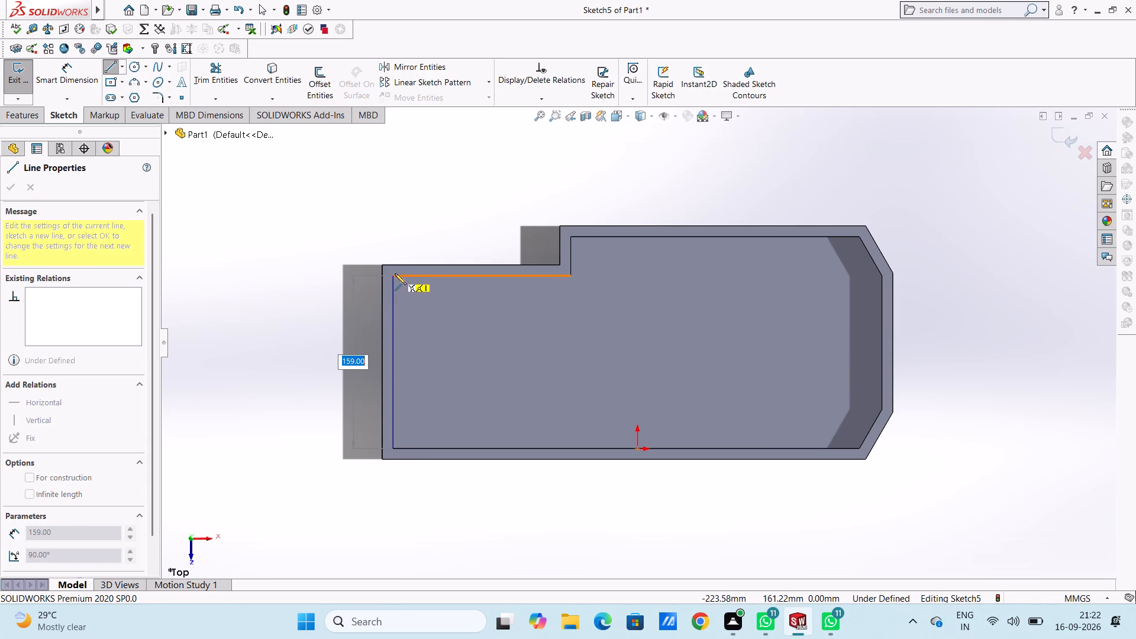
left_click(393, 275)
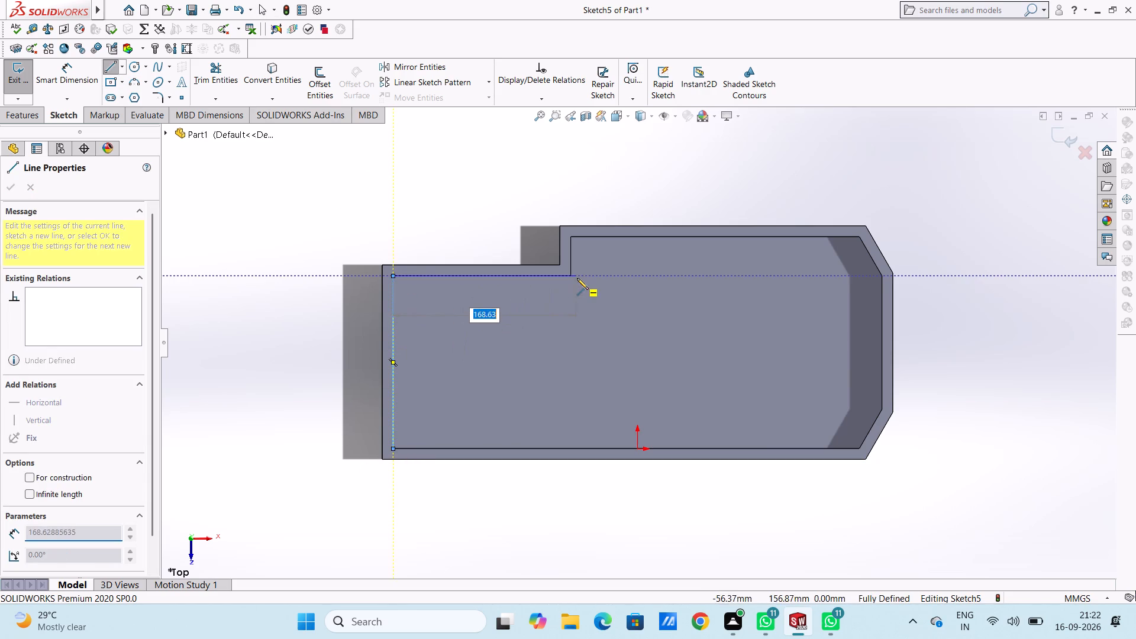
left_click(570, 276)
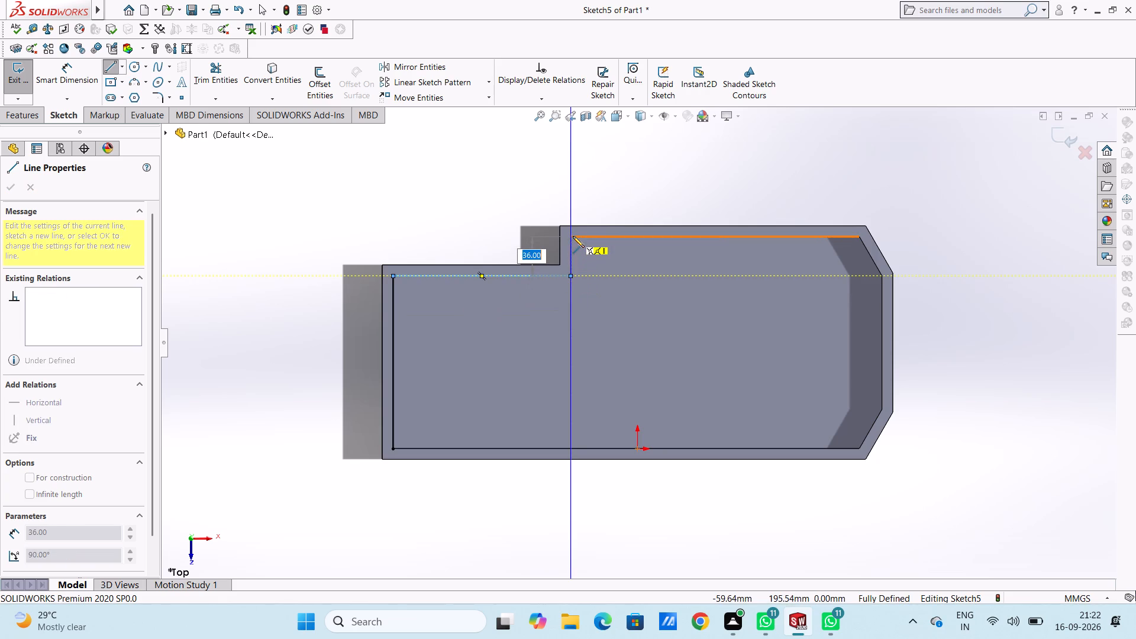
left_click(573, 236)
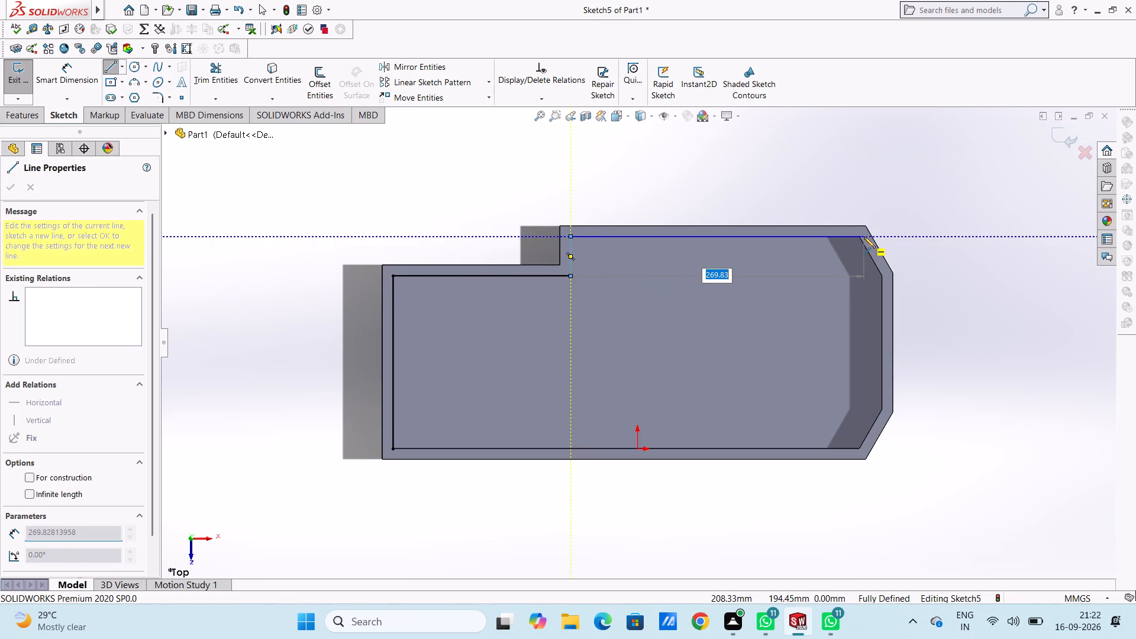
left_click(860, 238)
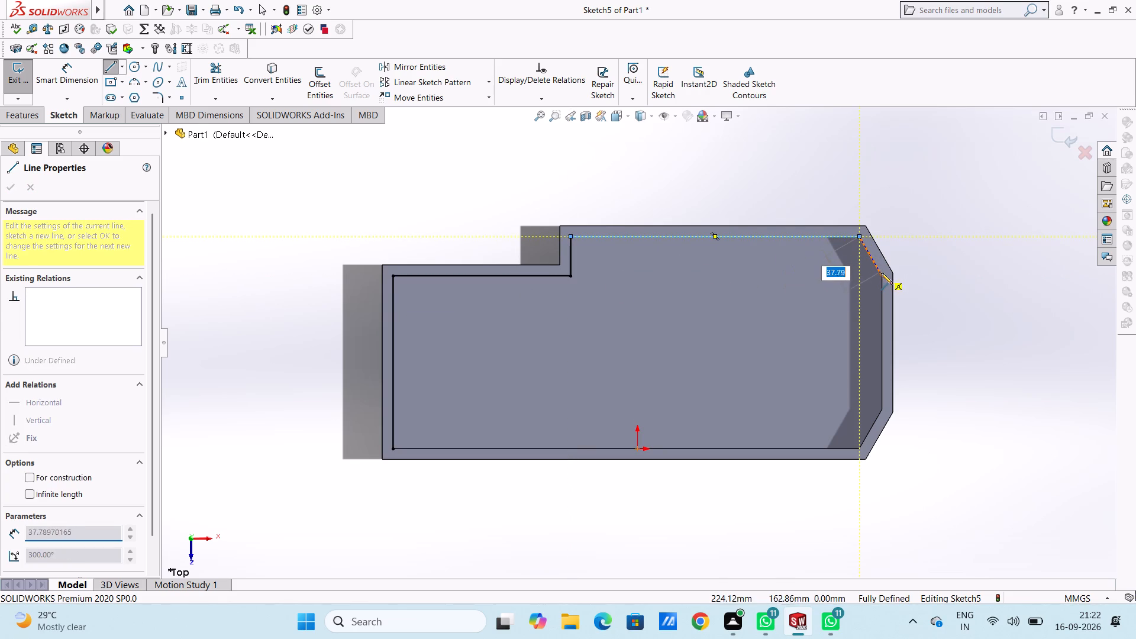
left_click(883, 275)
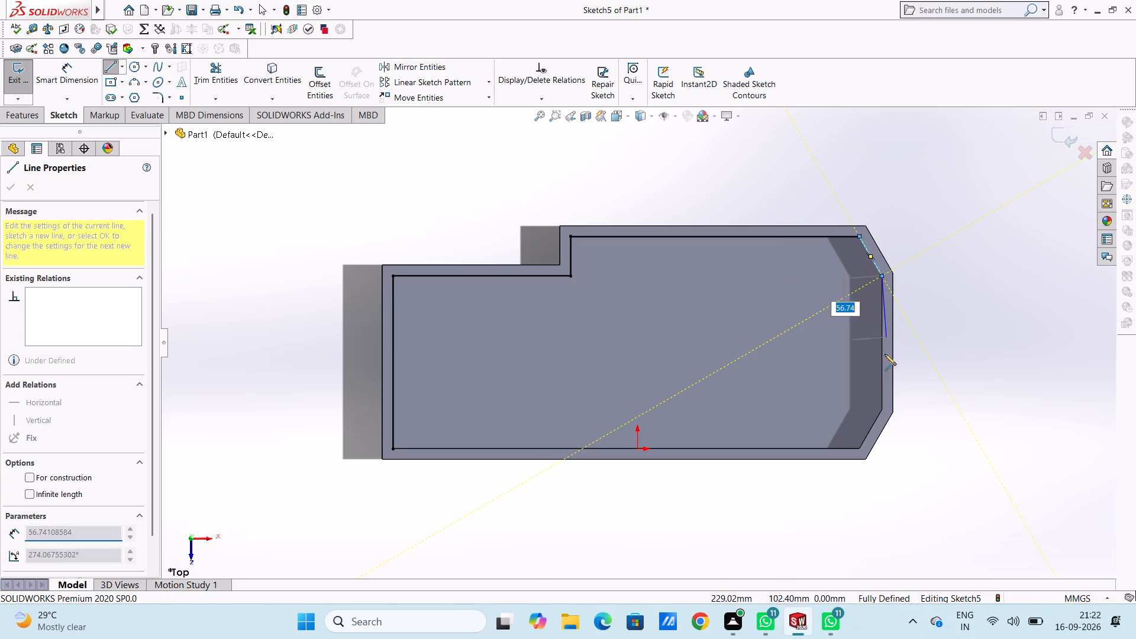
left_click(882, 408)
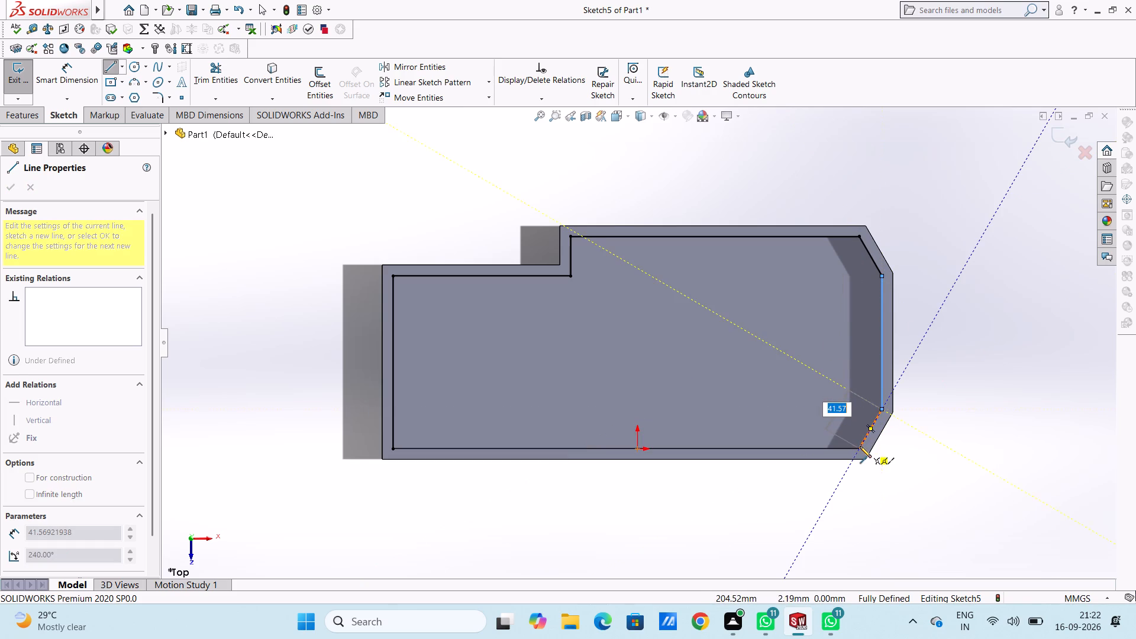
left_click(860, 448)
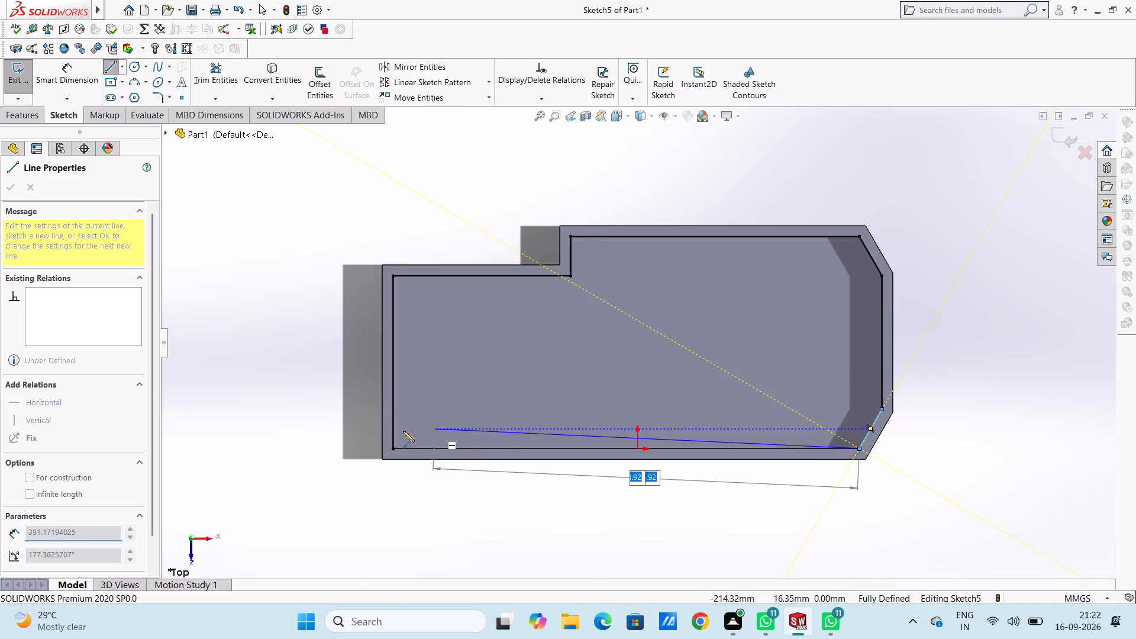
left_click(394, 448)
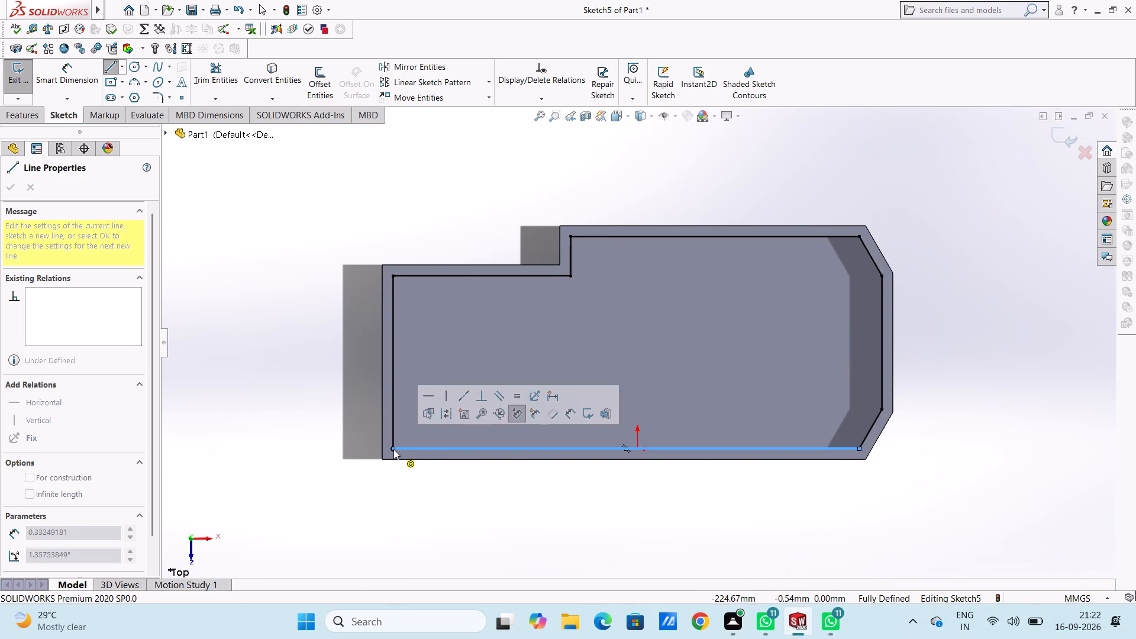
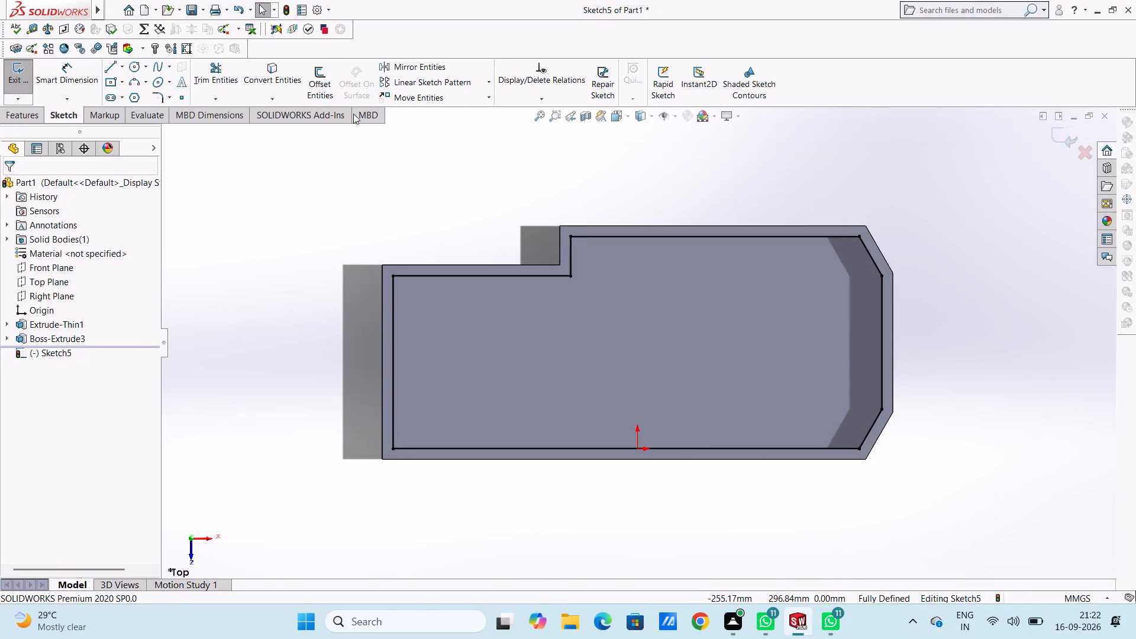
Offset the traced inner outline 17 mm outward as a closed chain with a dimension.
left_click(323, 74)
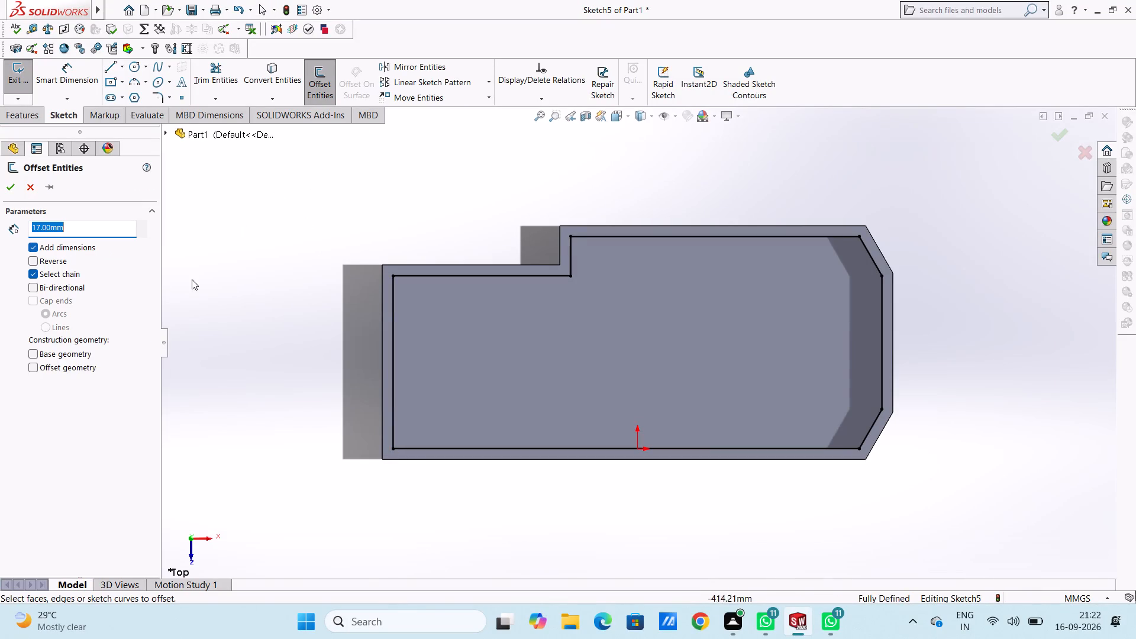
left_click(410, 277)
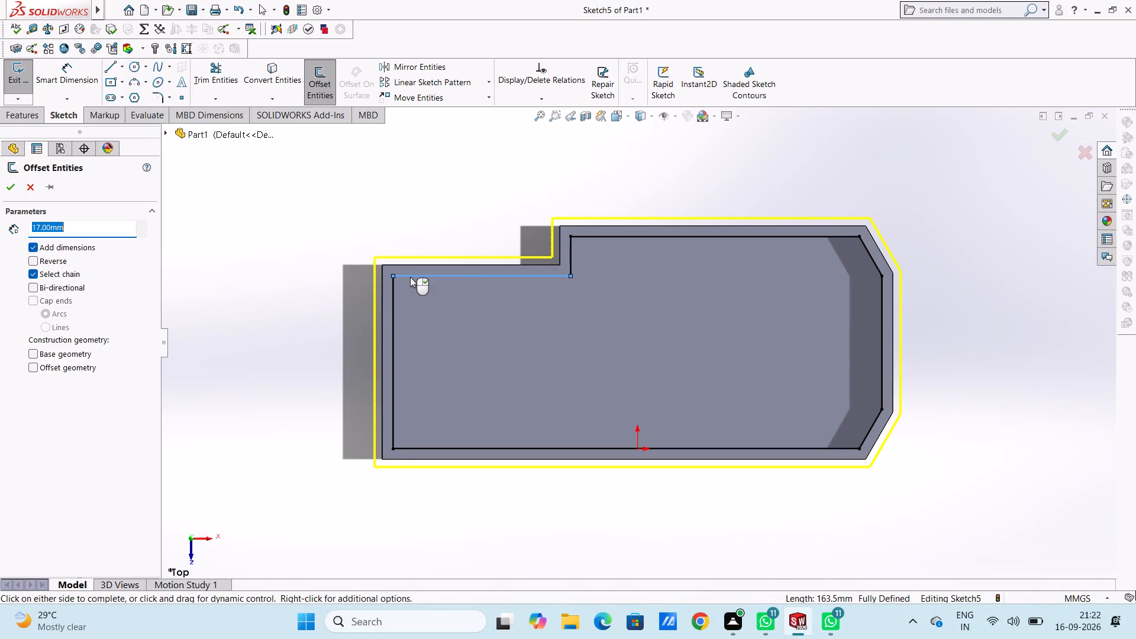
left_click(12, 183)
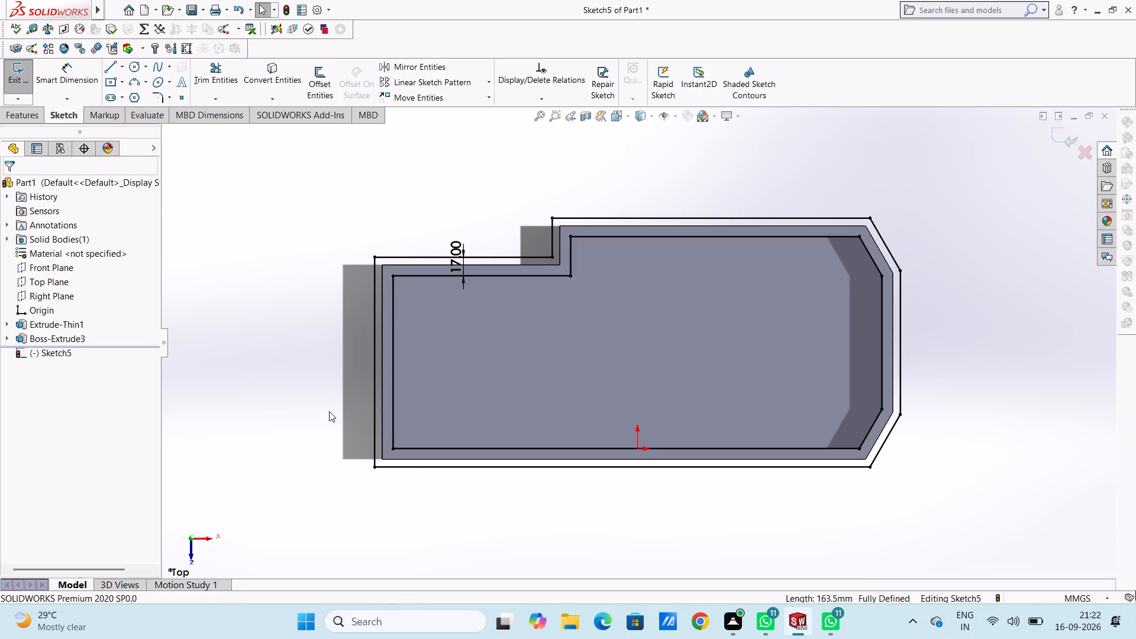
Extrude the band between the inner outline and its offset as a blind boss 6 mm deep with merged result.
scroll(409, 464, "down", 3)
scroll(455, 468, "up", 2)
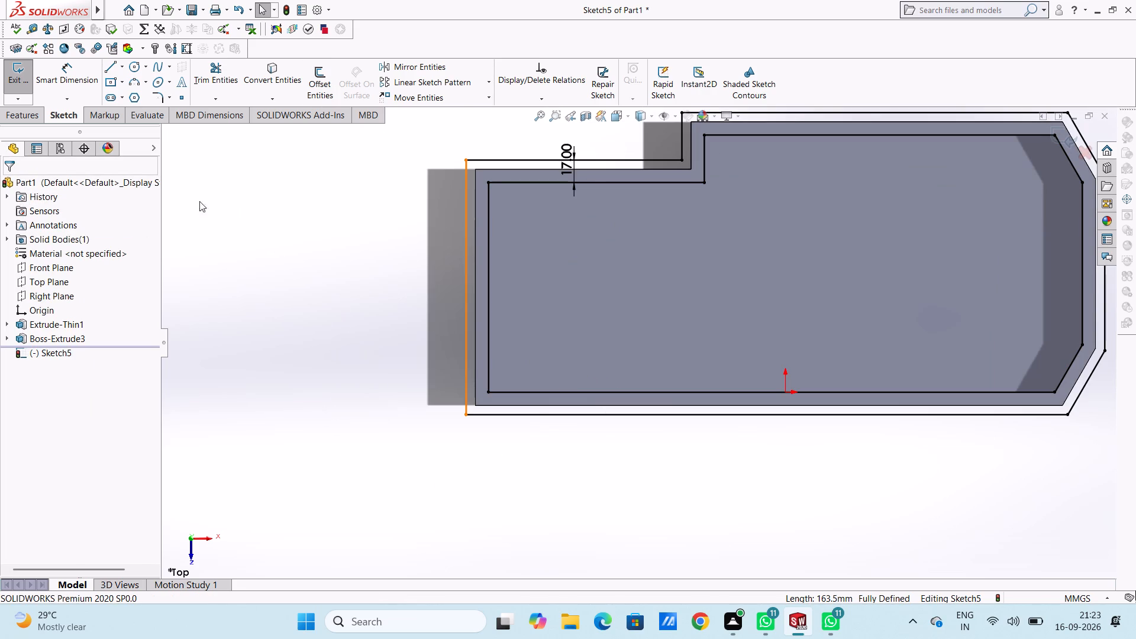
left_click(23, 113)
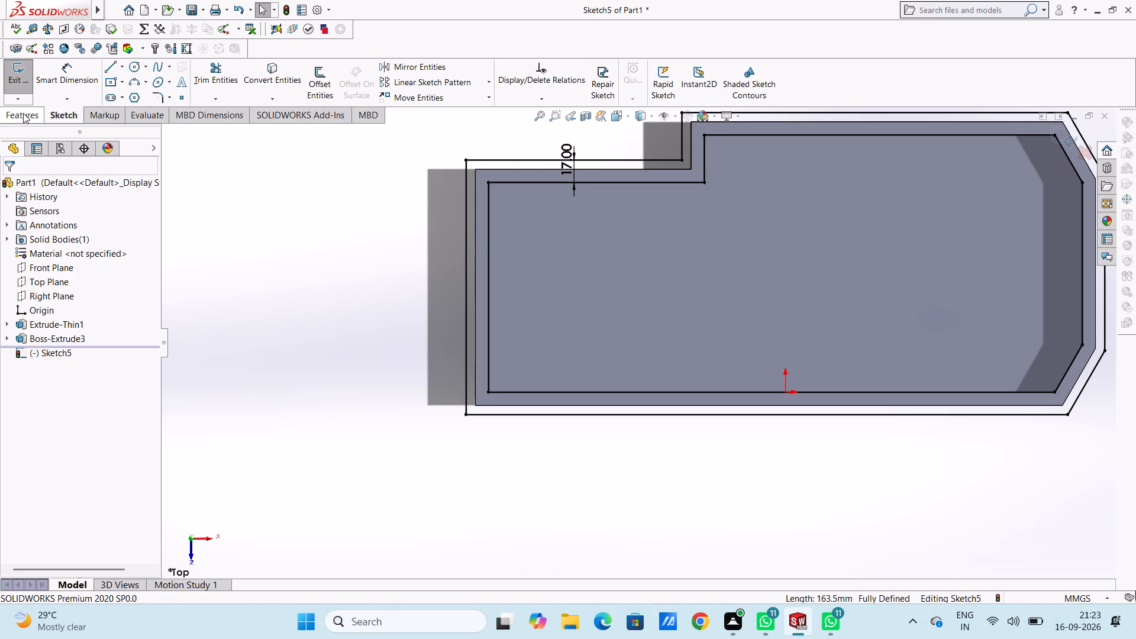
left_click(19, 91)
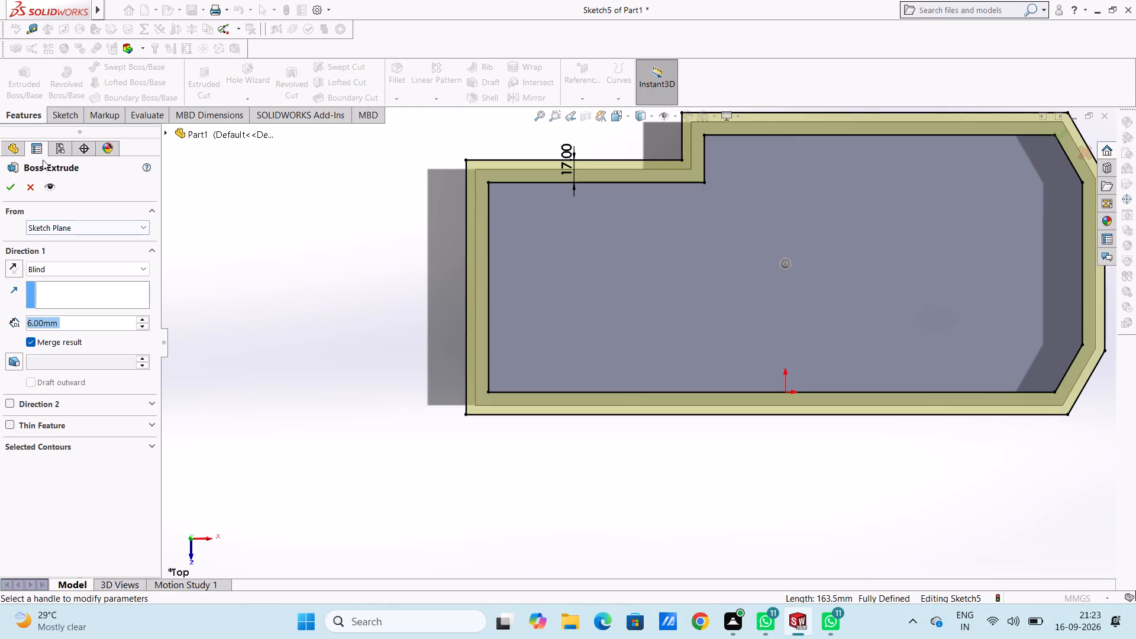
left_click(6, 186)
left_click(316, 312)
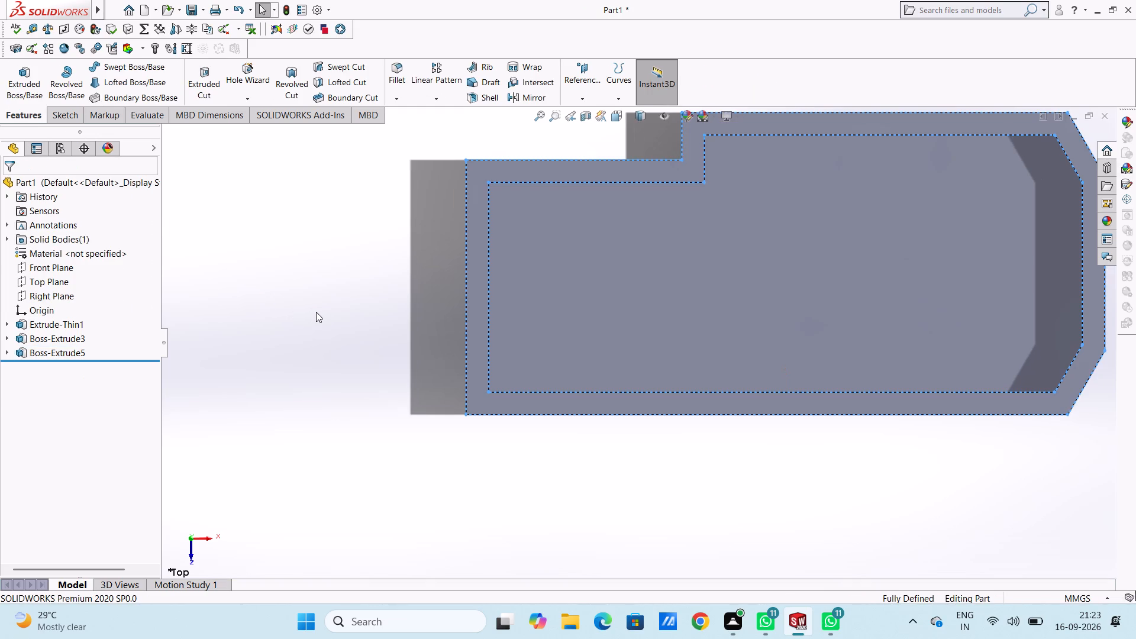
Start a new sketch on the top face of the rim flange.
key("ctrl+1")
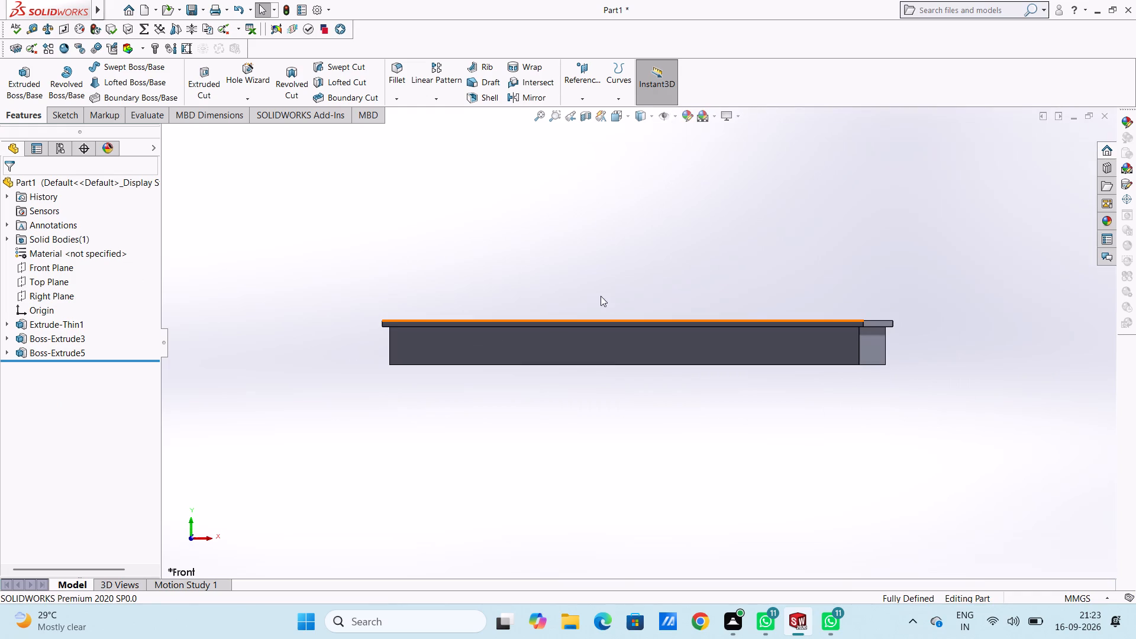
key("ctrl+5")
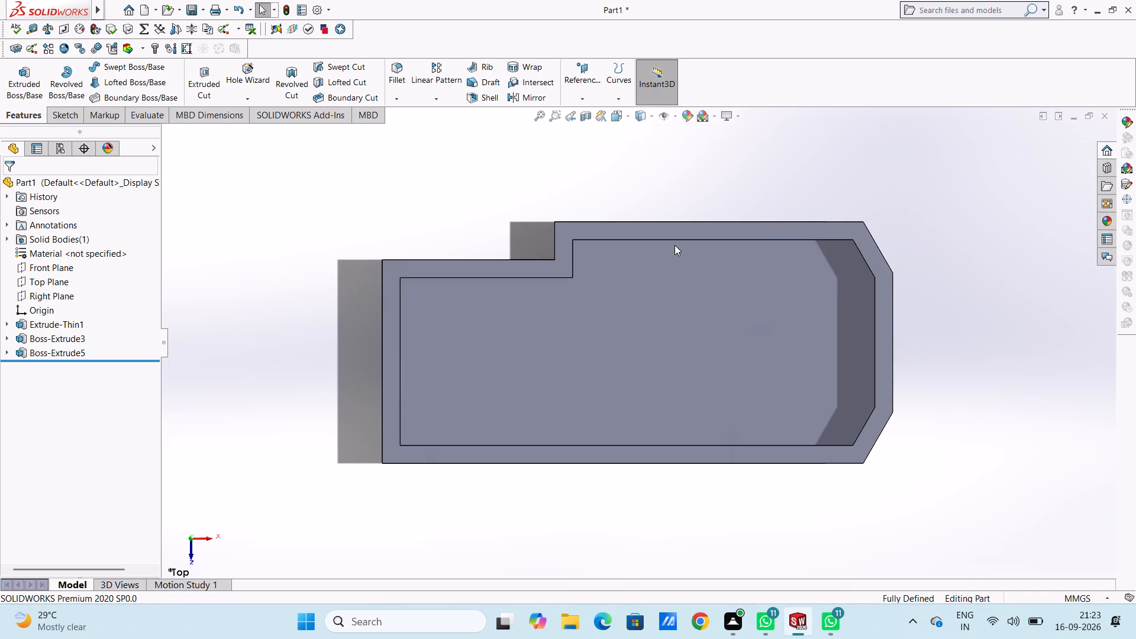
scroll(592, 353, "down", 3)
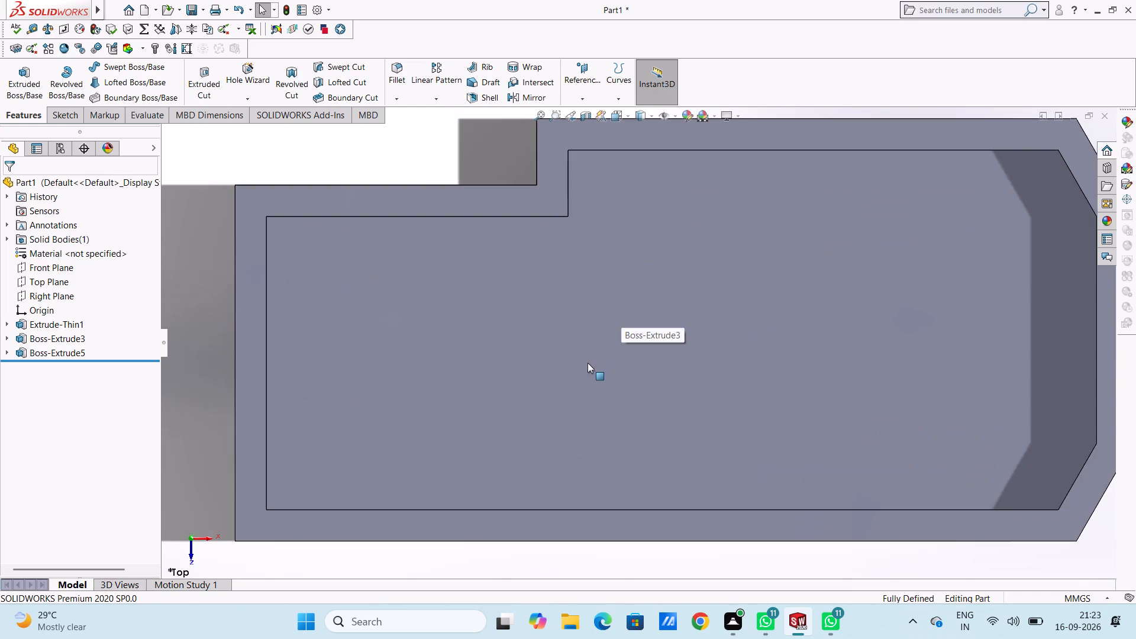
left_click(250, 383)
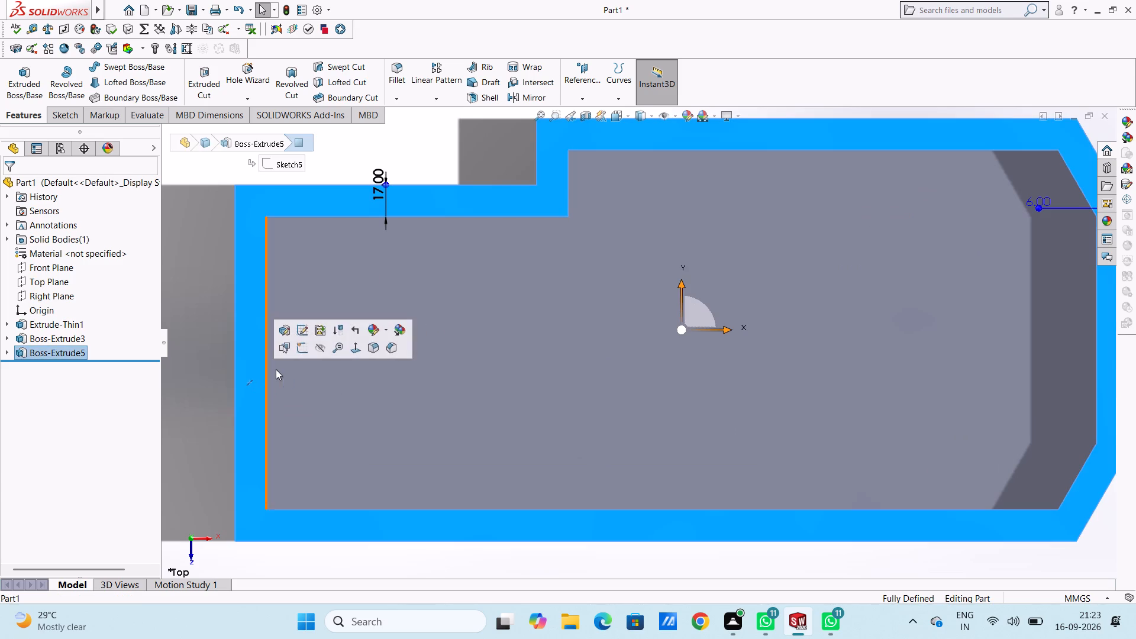
left_click(301, 350)
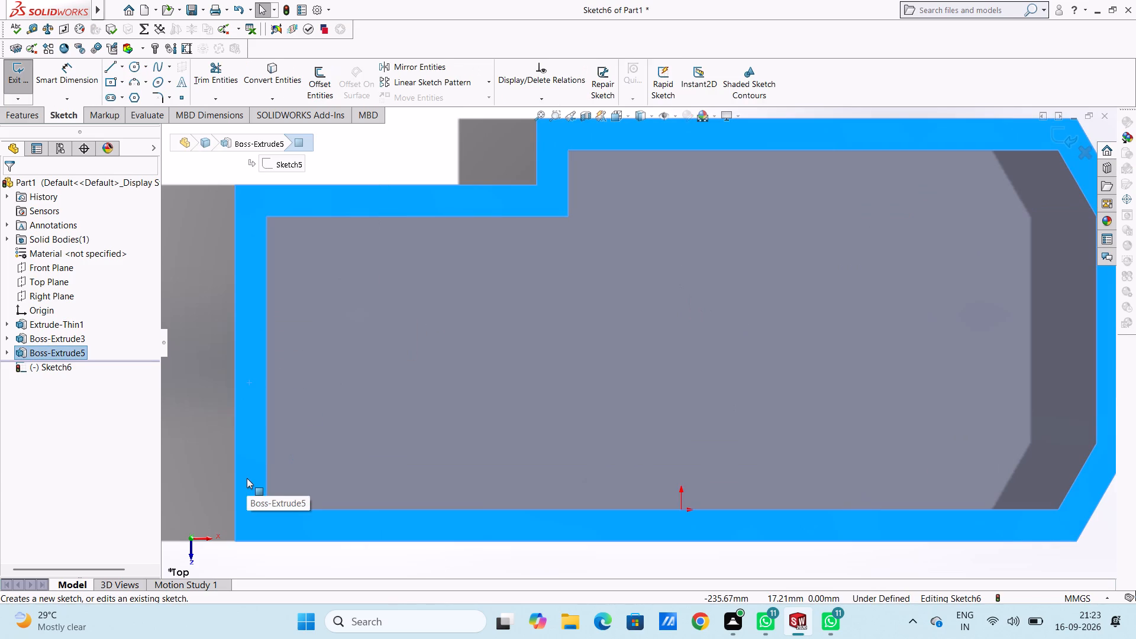
scroll(247, 478, "up", 2)
left_click(317, 415)
scroll(394, 475, "down", 3)
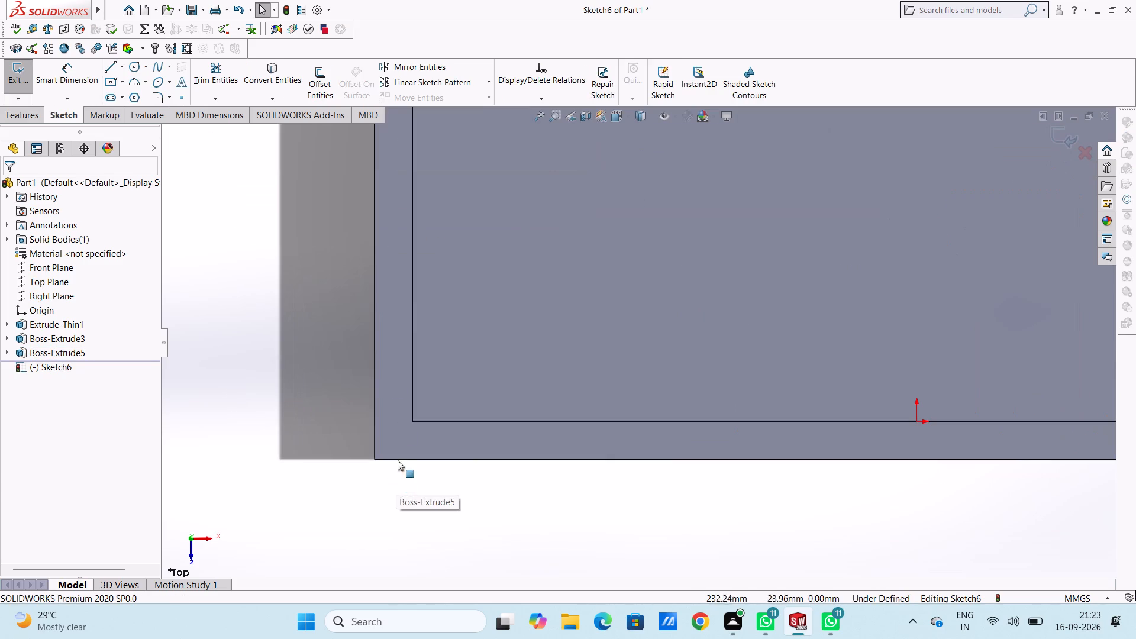
Sketch two 3 mm radius circles: one on the flange's lower-left inner corner, one on the inner edge about 18 mm from the upper-left corner.
left_click(131, 66)
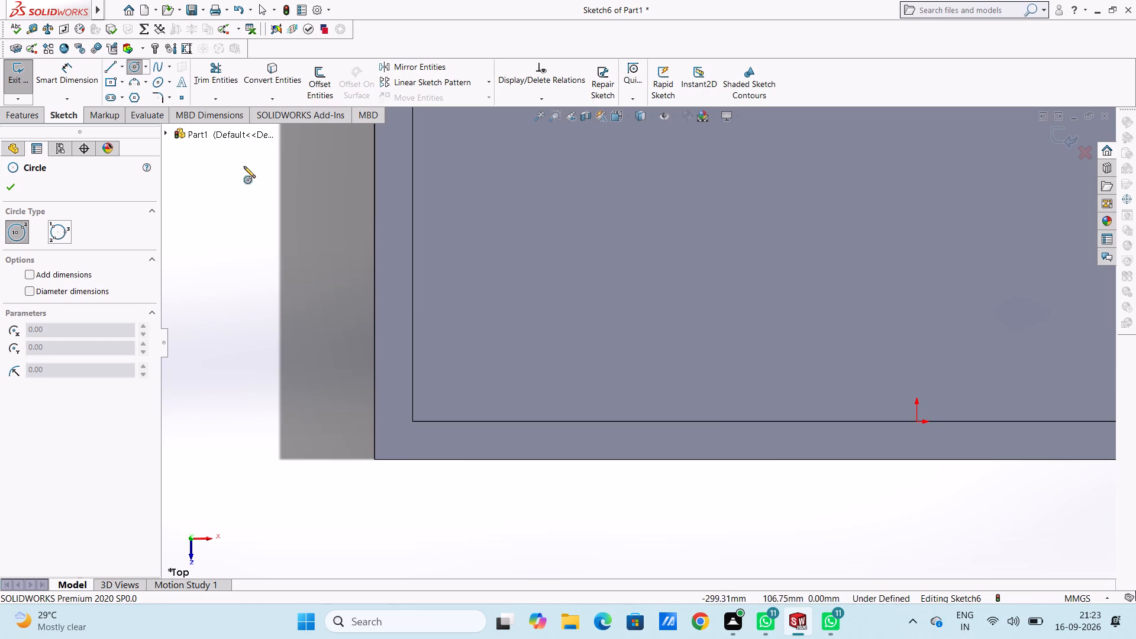
left_click(413, 421)
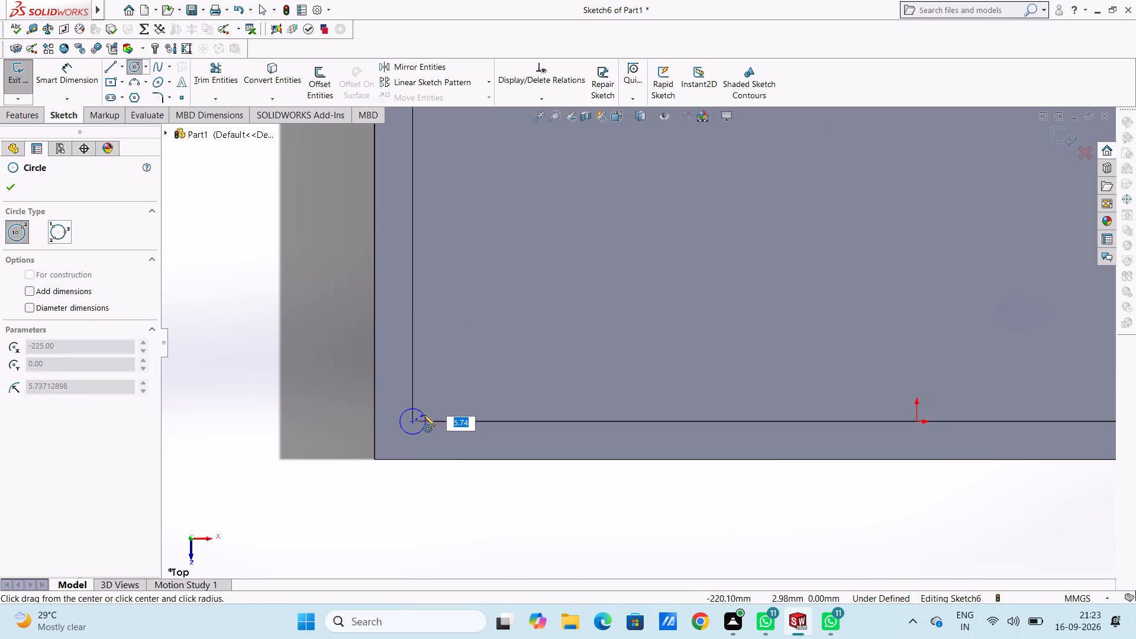
key("3")
key("Return")
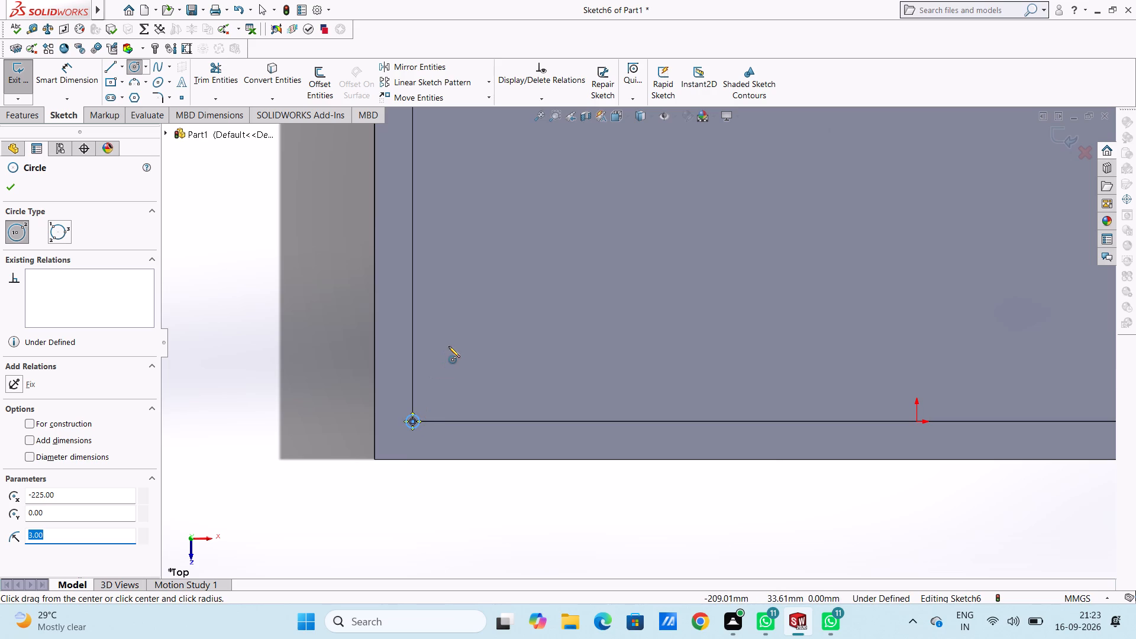
scroll(448, 346, "up", 2)
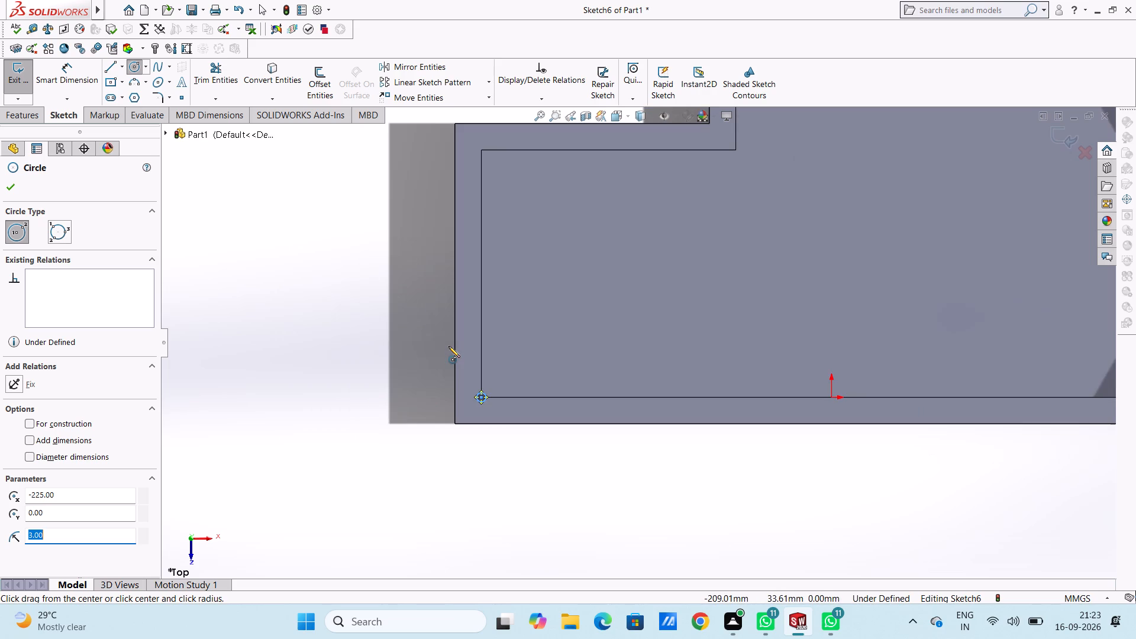
scroll(448, 346, "up", 2)
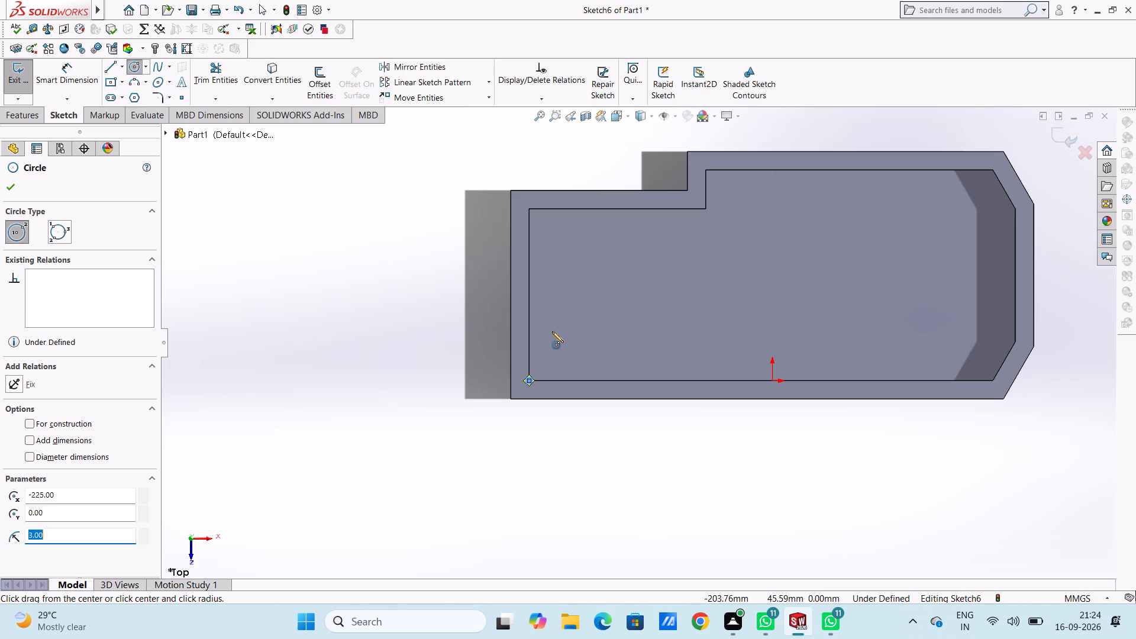
left_click(548, 209)
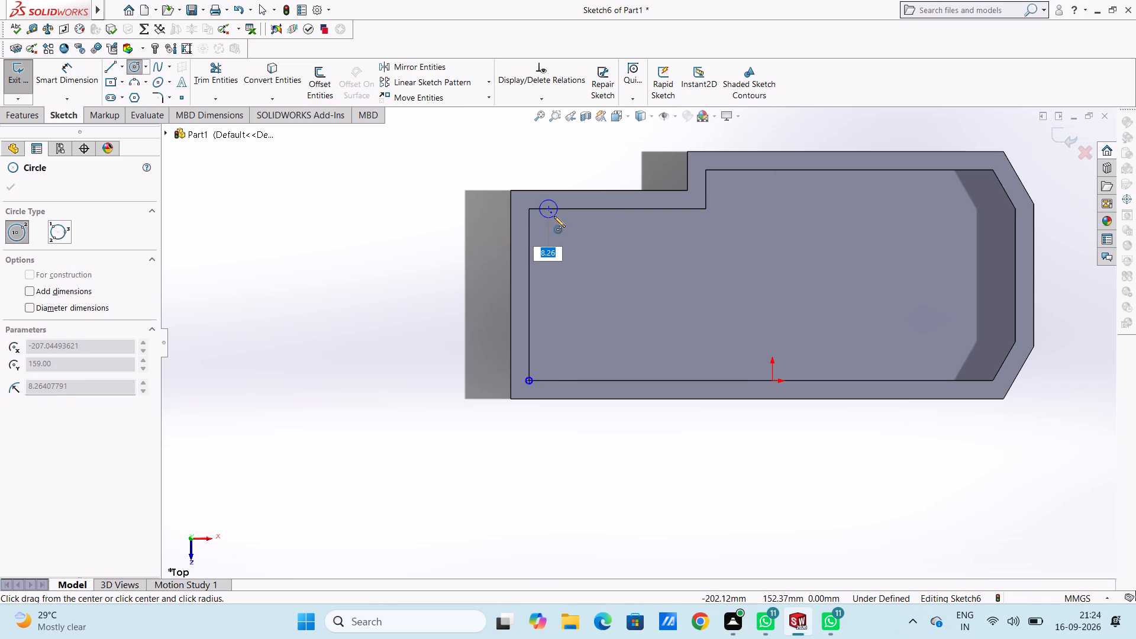
key("3")
key("Return")
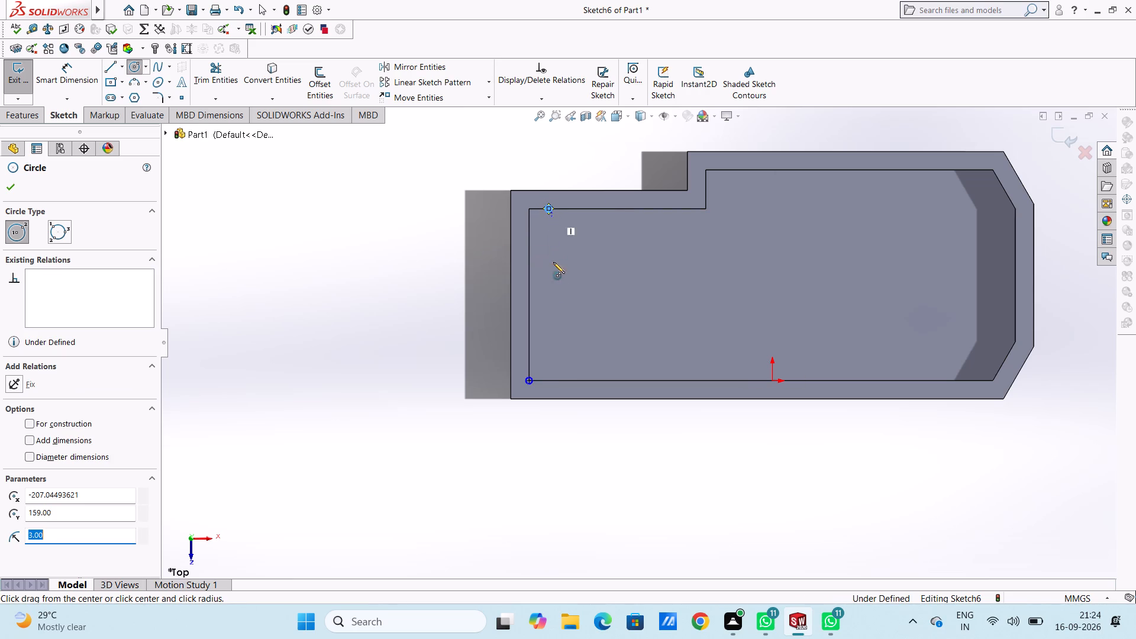
Add a concentric 10 mm radius circle around each of the two small circles at the flange's left end.
scroll(571, 275, "down", 2)
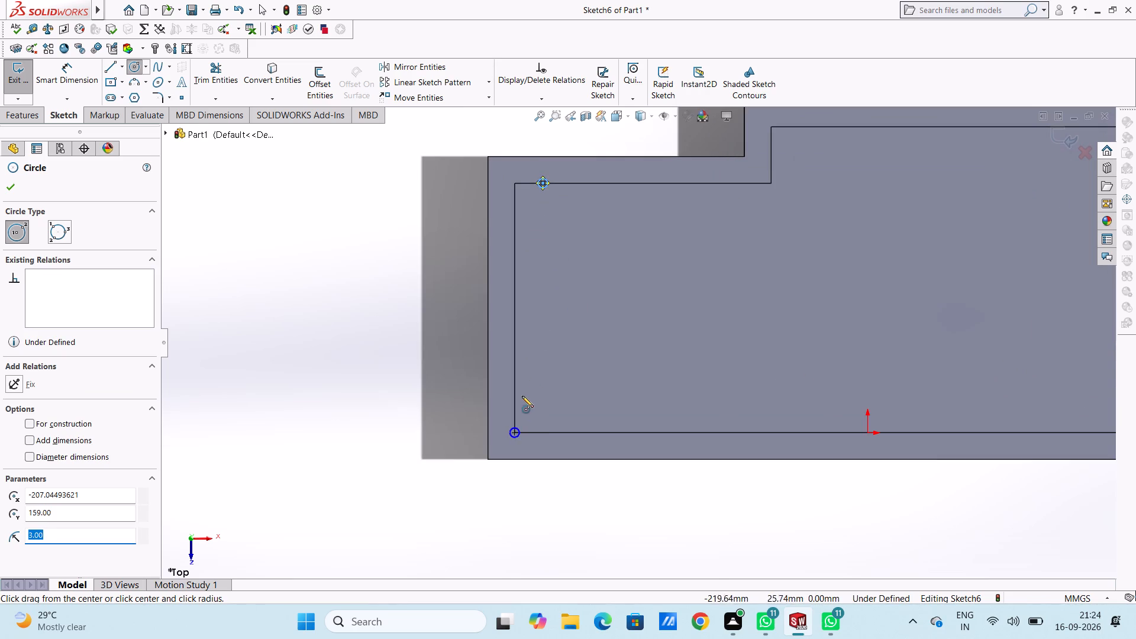
scroll(557, 464, "down", 3)
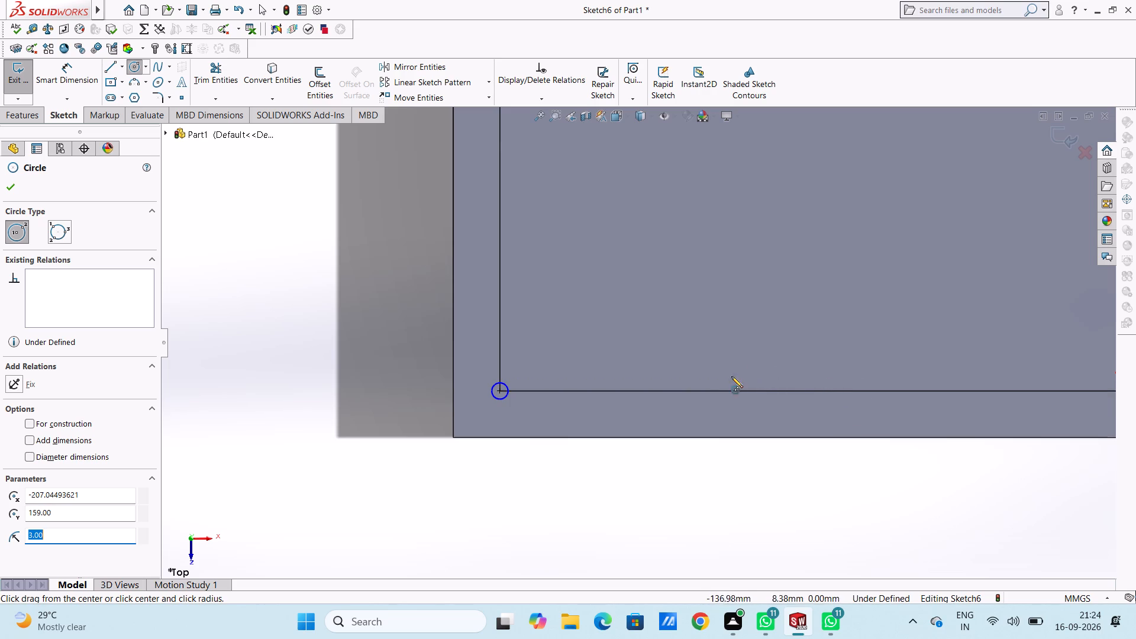
left_click(499, 390)
type("10")
key("Return")
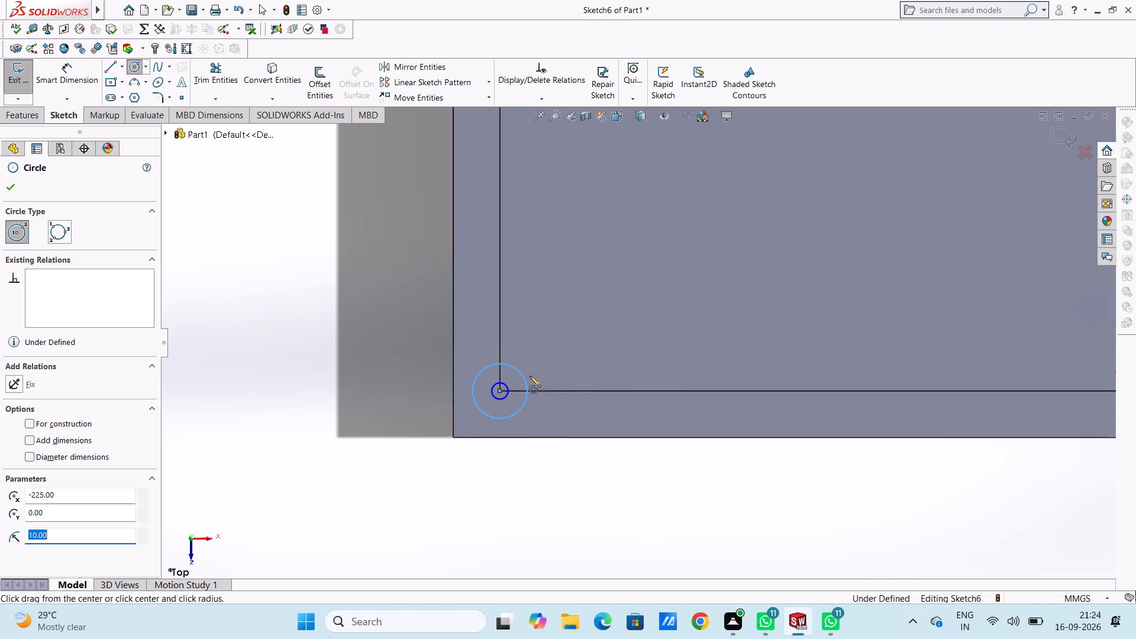
scroll(530, 376, "up", 4)
scroll(676, 151, "down", 4)
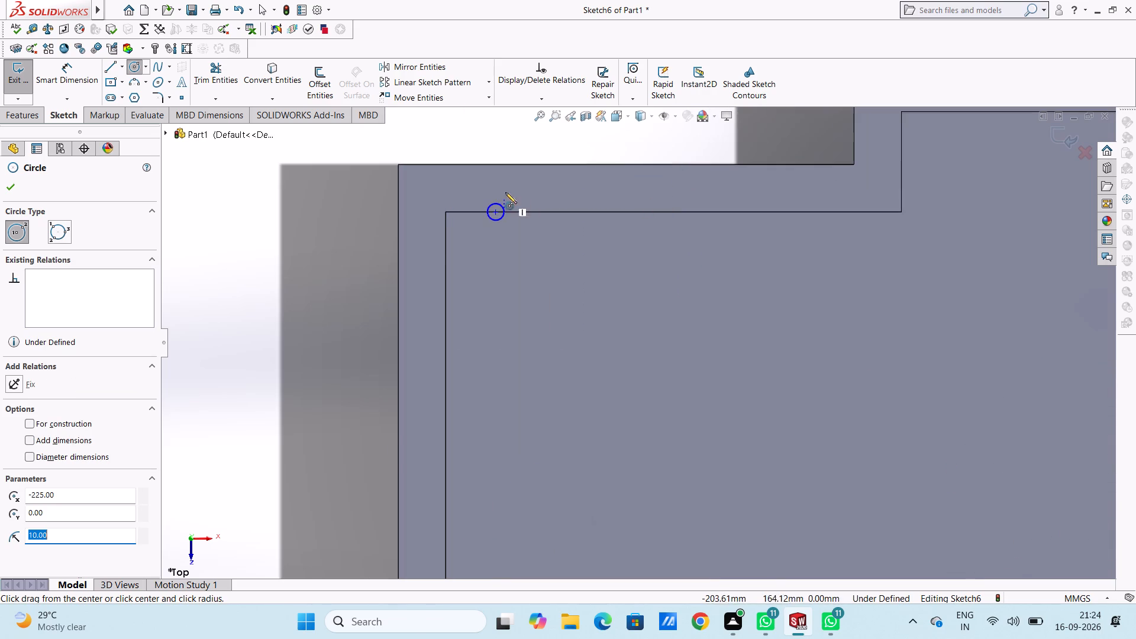
left_click(496, 211)
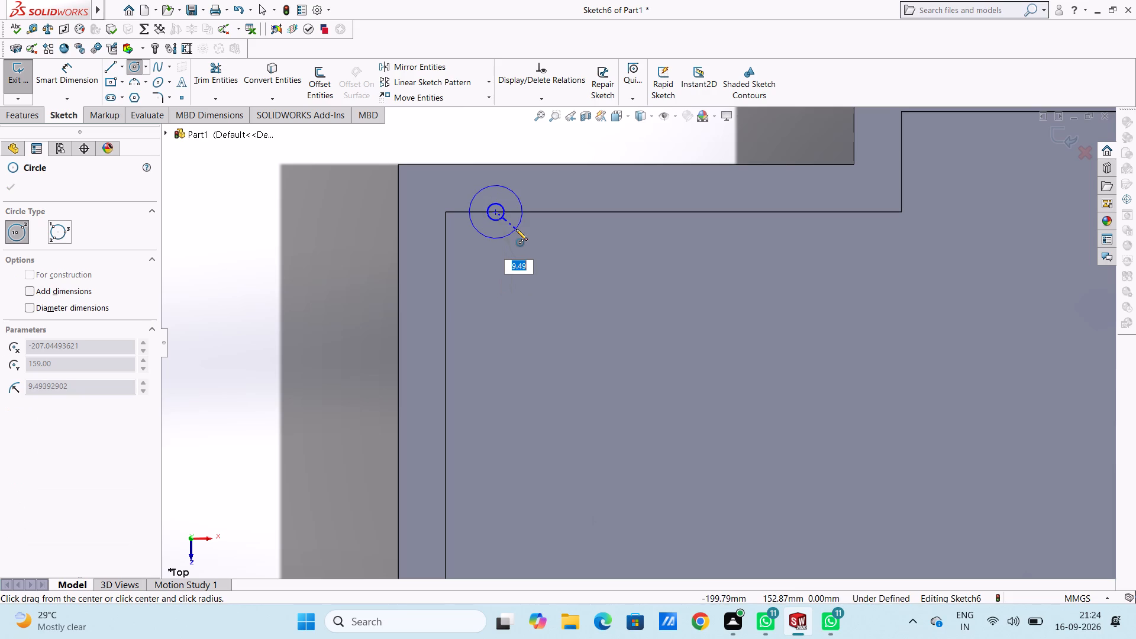
type("10")
key("Return")
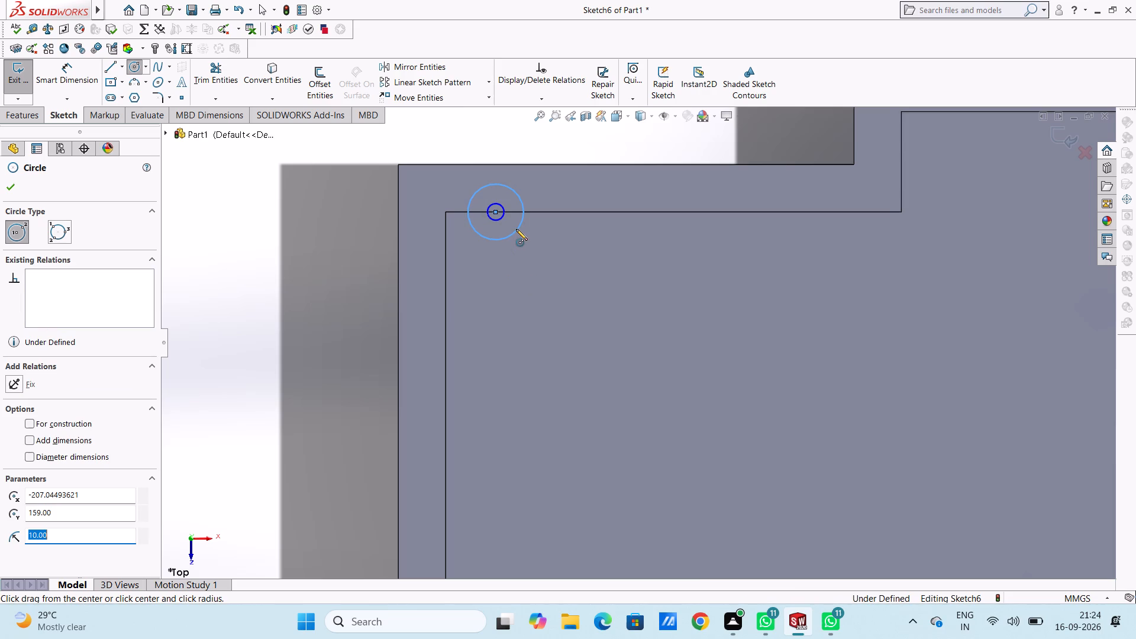
Sketch concentric circles of 3 mm and 10 mm radius on the lower stepped inner edge, in line with the flange's outer step edge.
scroll(516, 229, "up", 3)
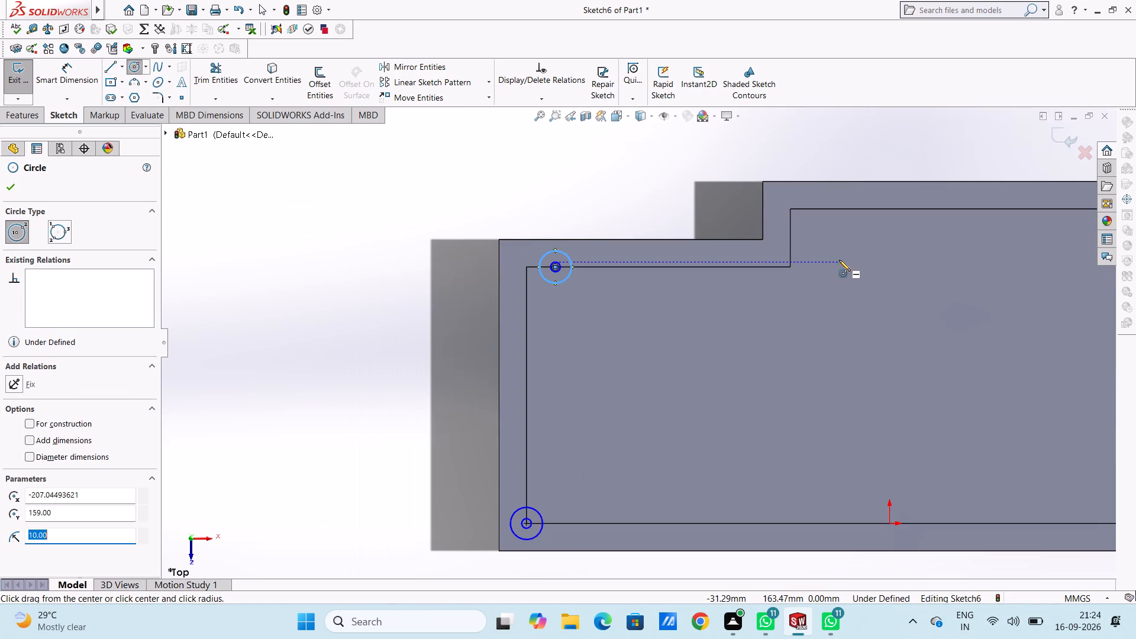
scroll(795, 268, "down", 2)
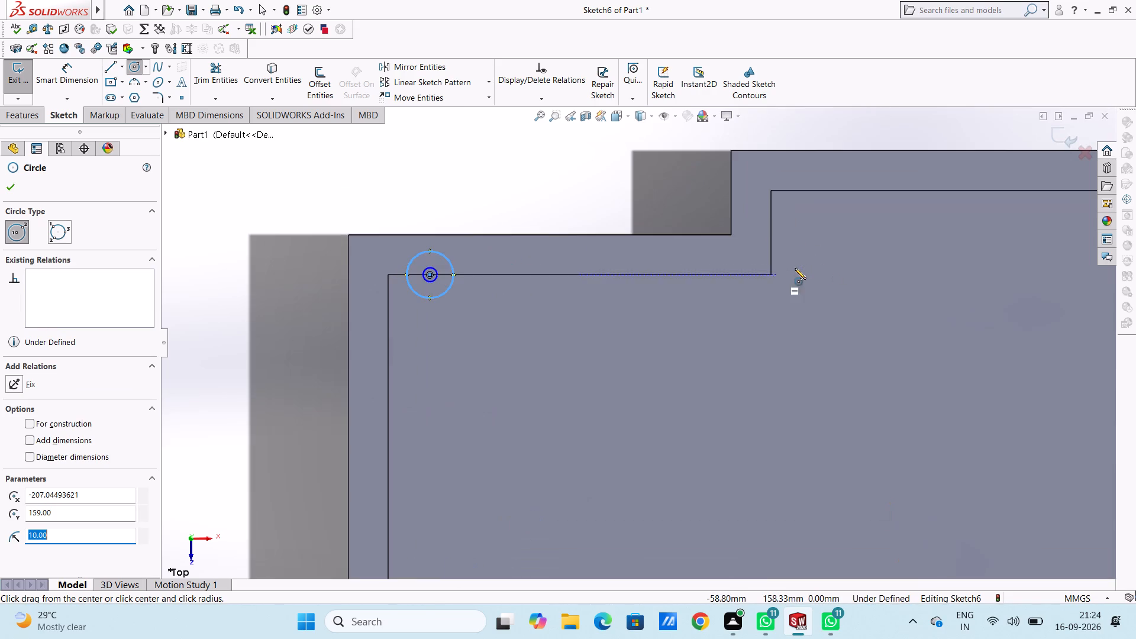
left_click(732, 276)
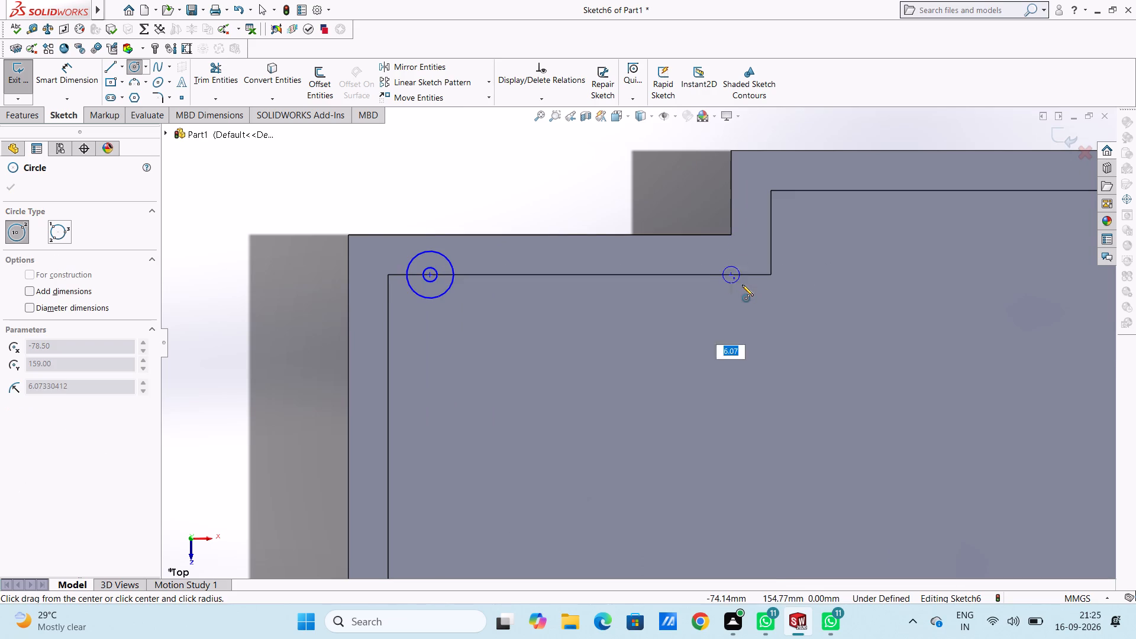
key("3")
key("Return")
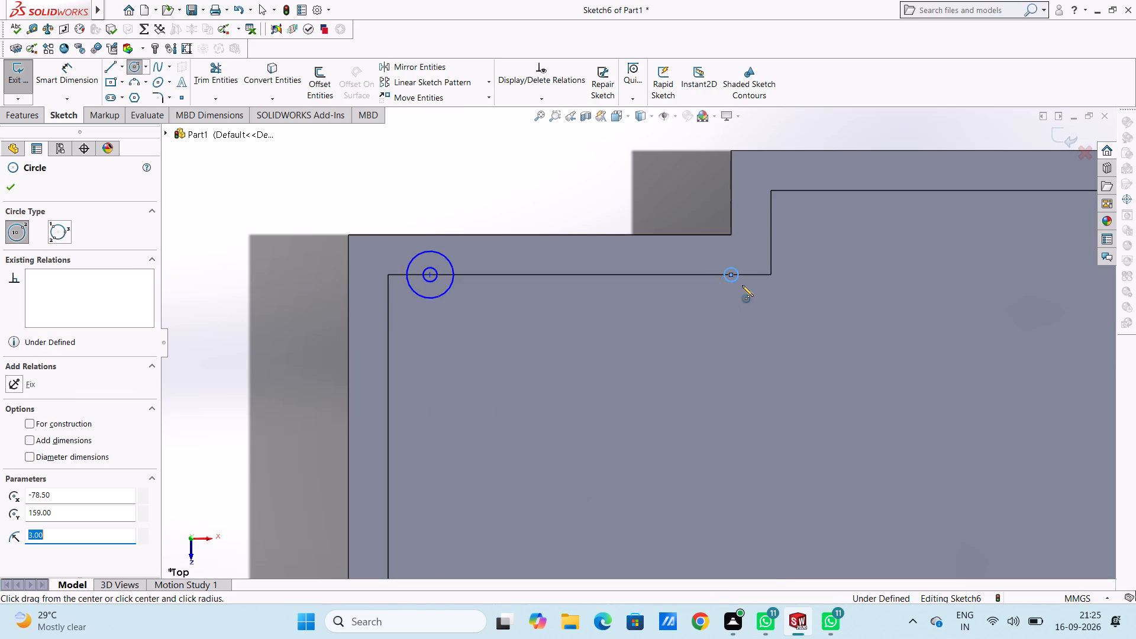
scroll(728, 243, "down", 4)
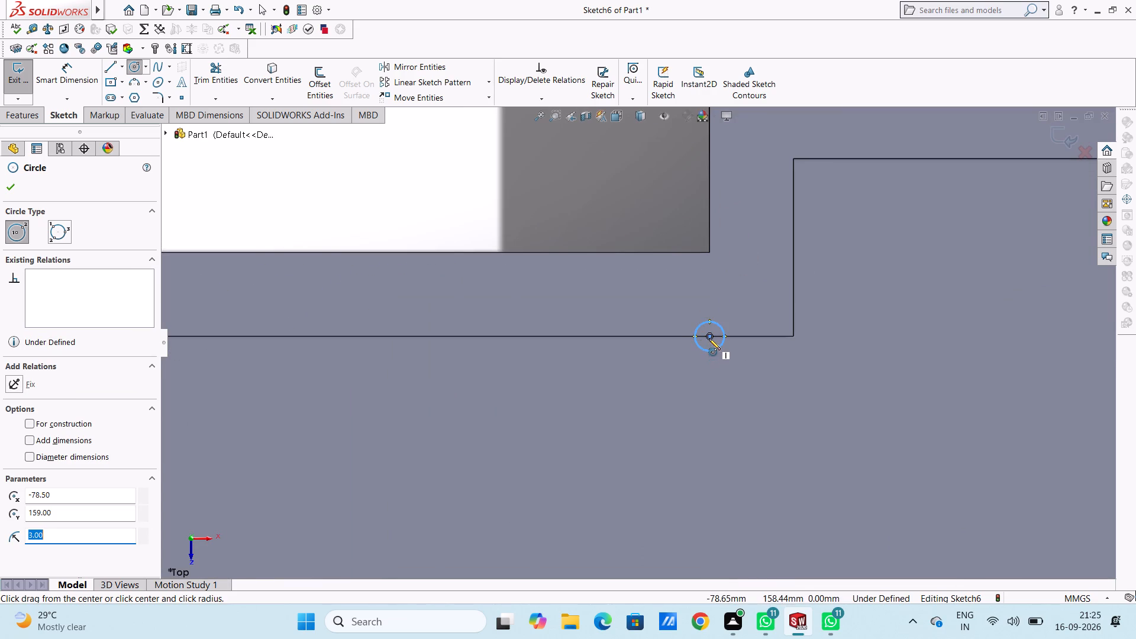
left_click(709, 335)
type("10")
key("Return")
scroll(724, 360, "up", 4)
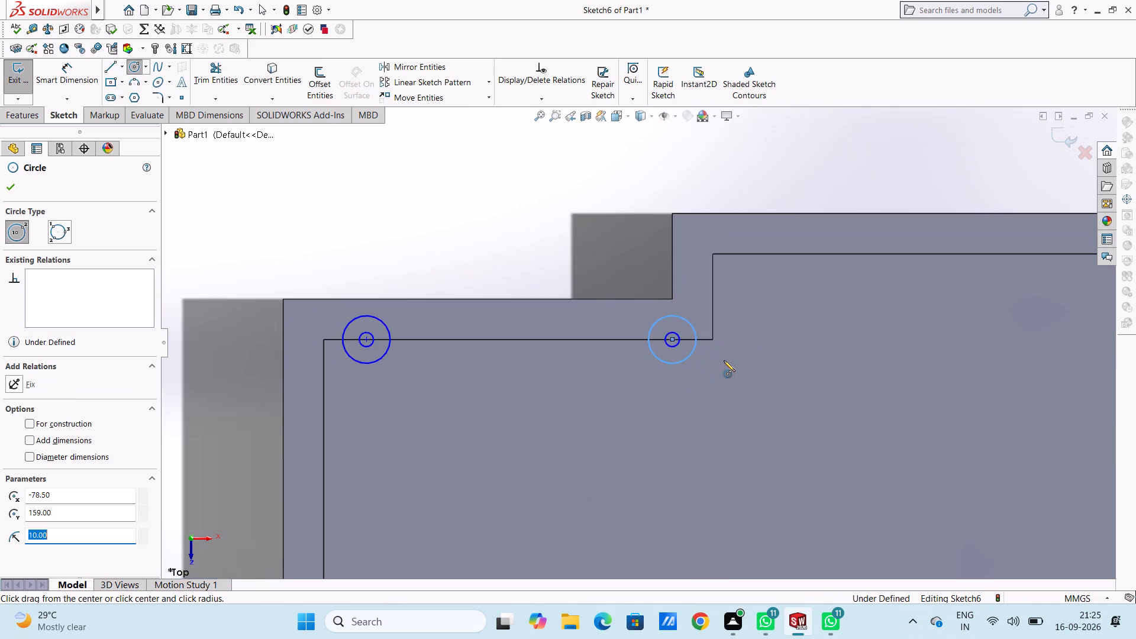
Sketch a 3 mm radius circle on the flange's upper inner edge, about 19 mm from the corner at the step.
scroll(724, 360, "up", 2)
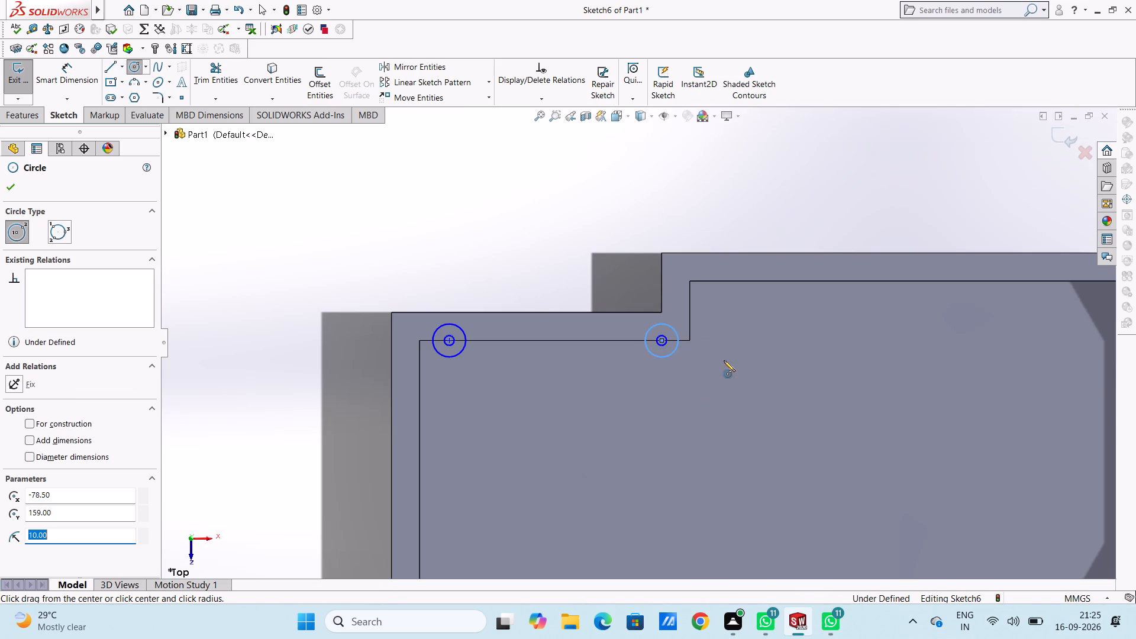
left_click(721, 281)
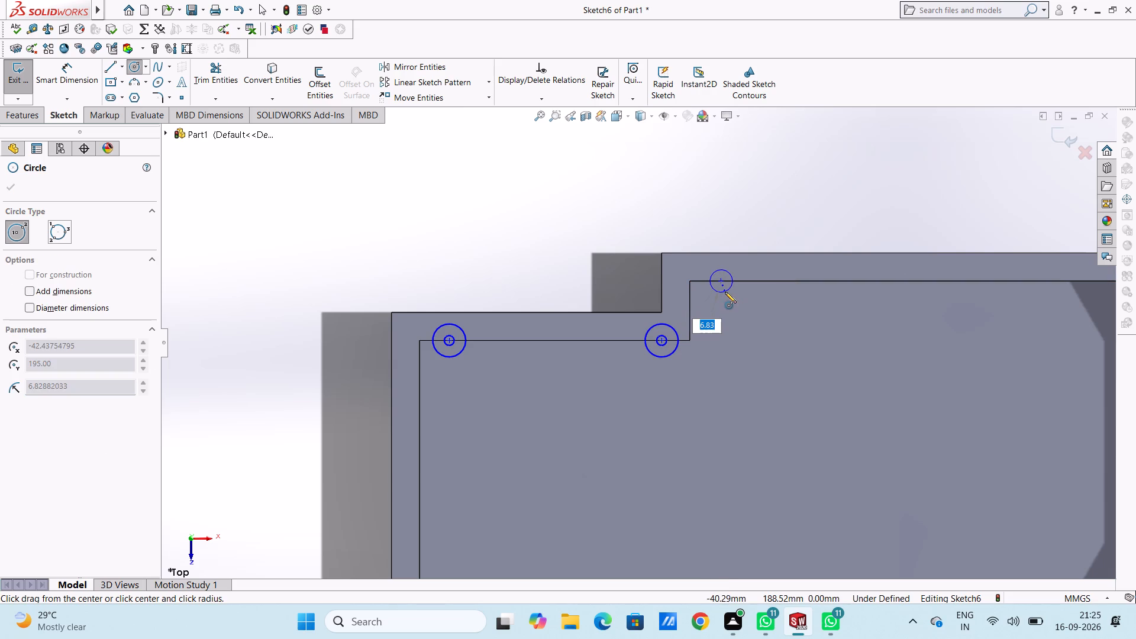
key("3")
key("Return")
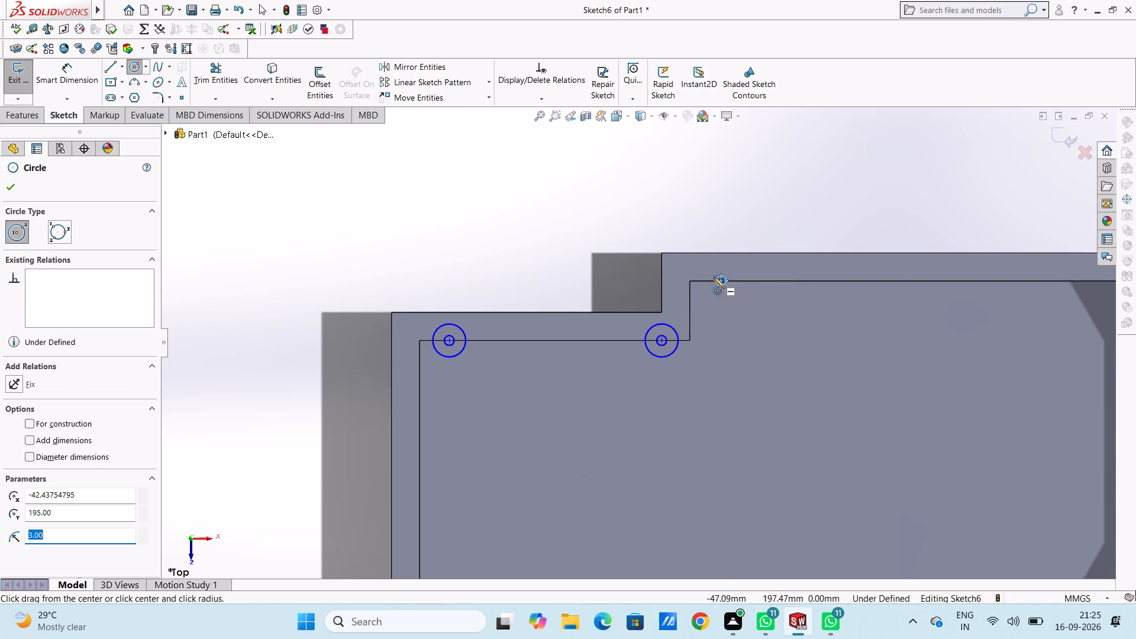
Add a concentric 10 mm radius circle around the 3 mm radius circle on the flange's upper inner edge near the step.
scroll(721, 270, "down", 6)
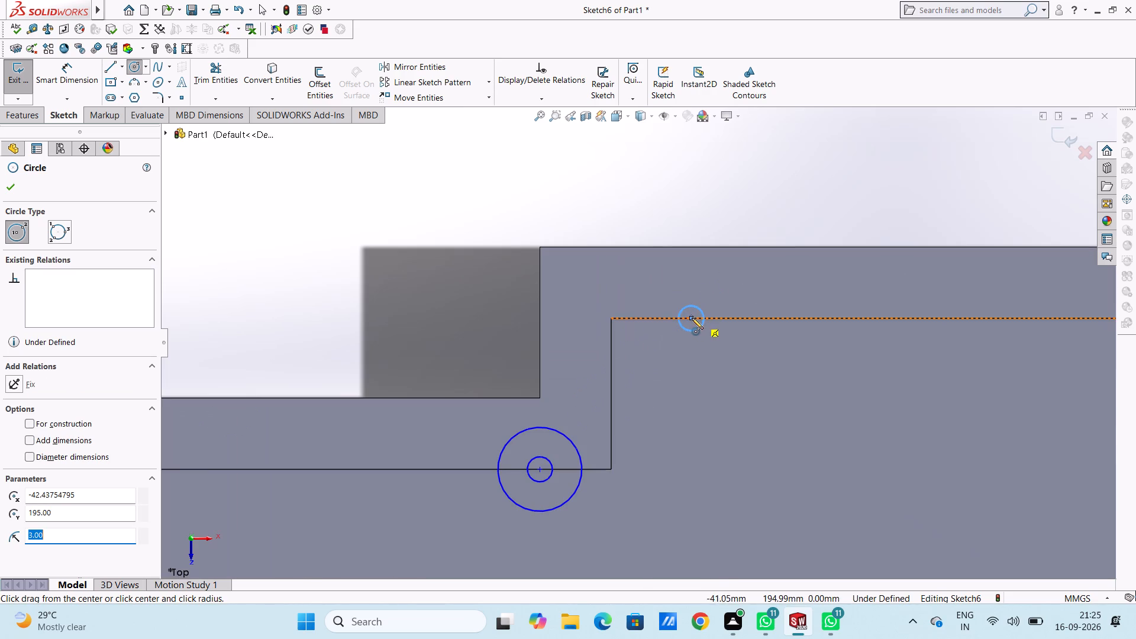
left_click(691, 318)
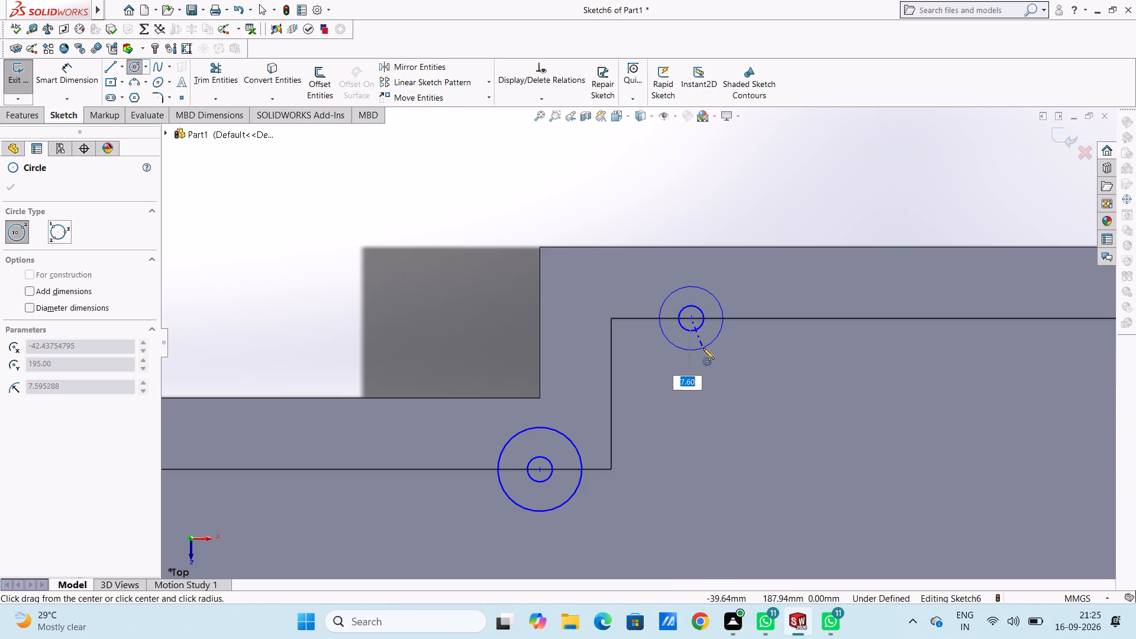
type("10")
key("Return")
Sketch concentric circles of 3 mm and 10 mm radius on the upper inner edge at about X = 20 mm.
scroll(699, 345, "up", 2)
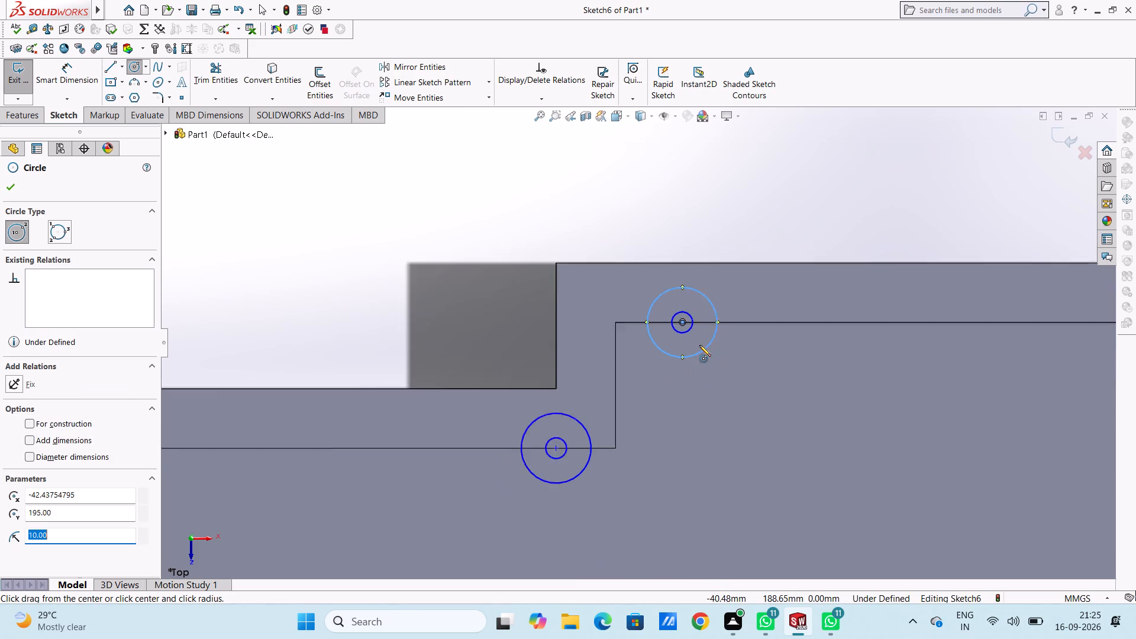
left_click(856, 325)
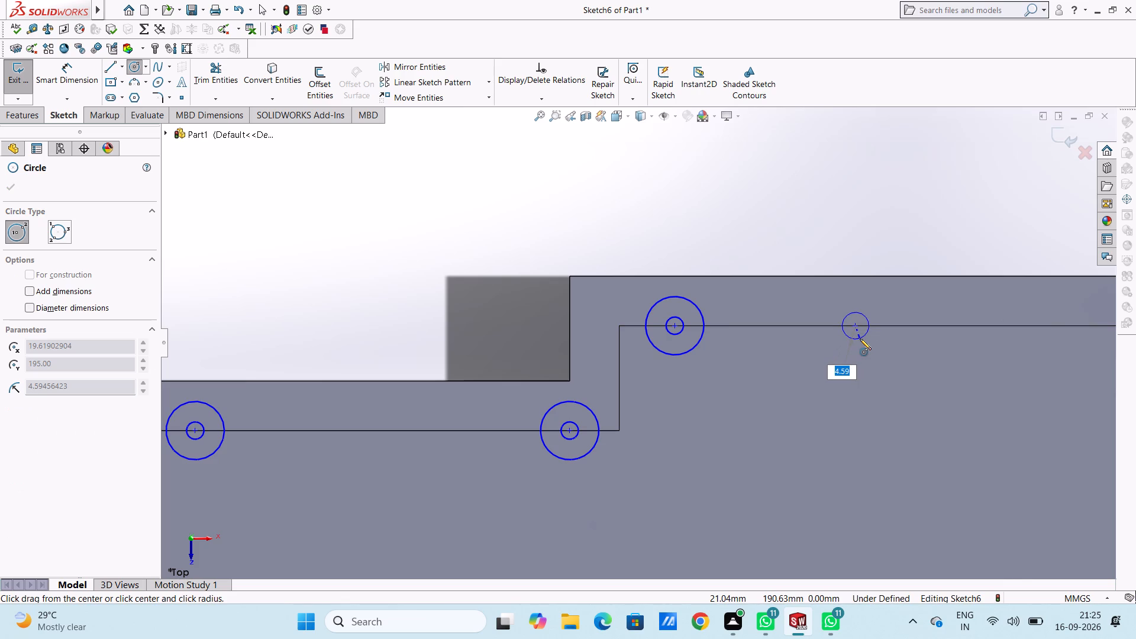
key("3")
key("Return")
scroll(857, 338, "down", 3)
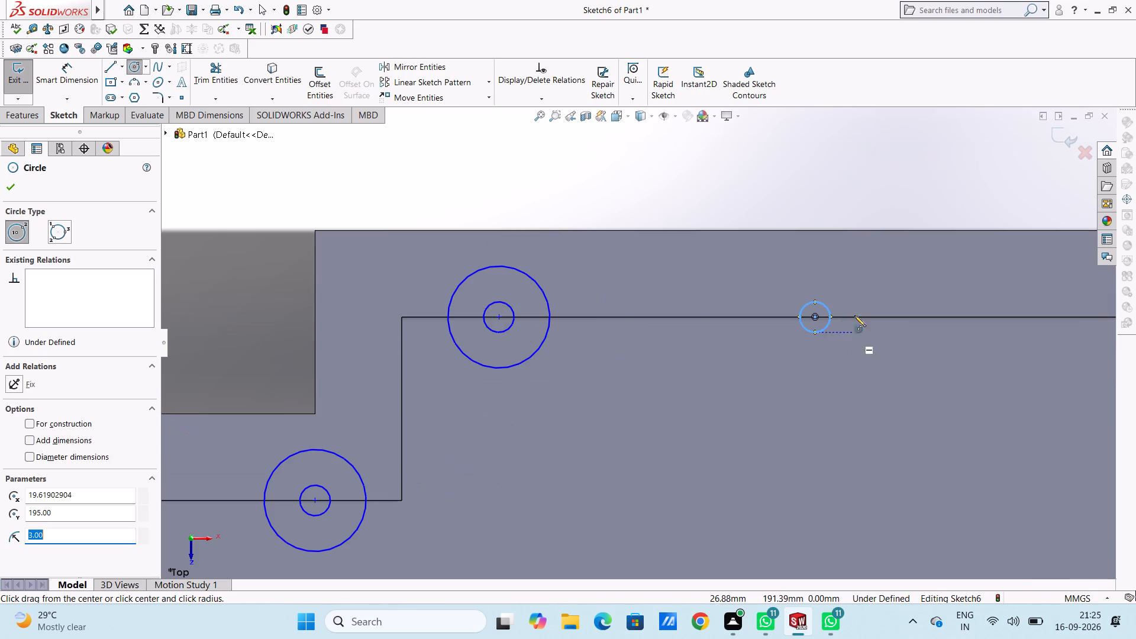
left_click(816, 315)
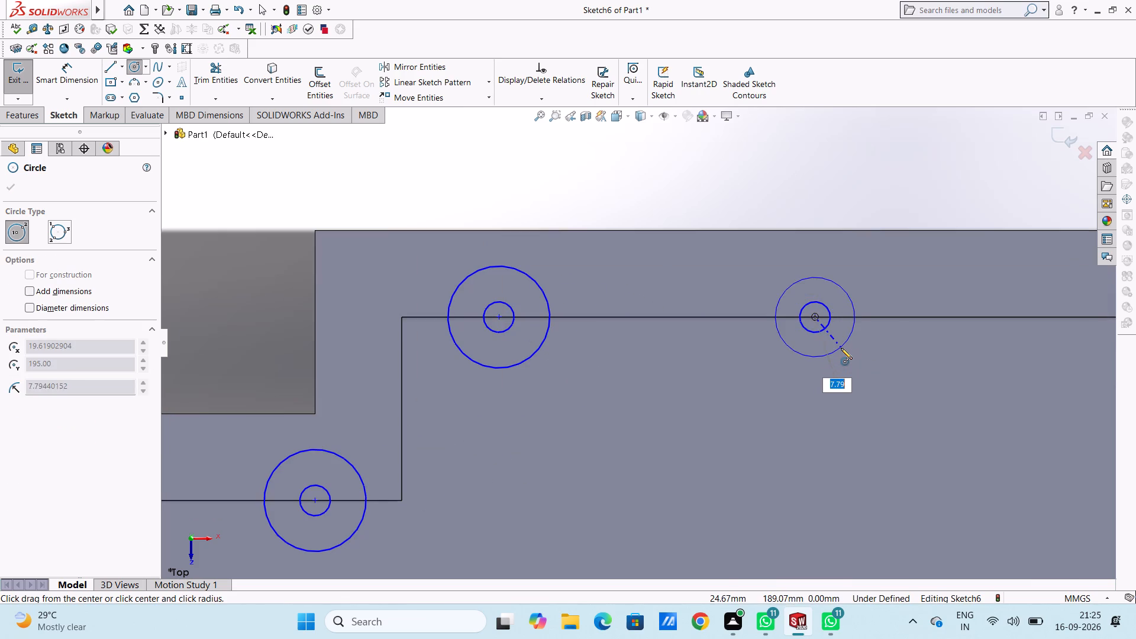
type("10")
key("Return")
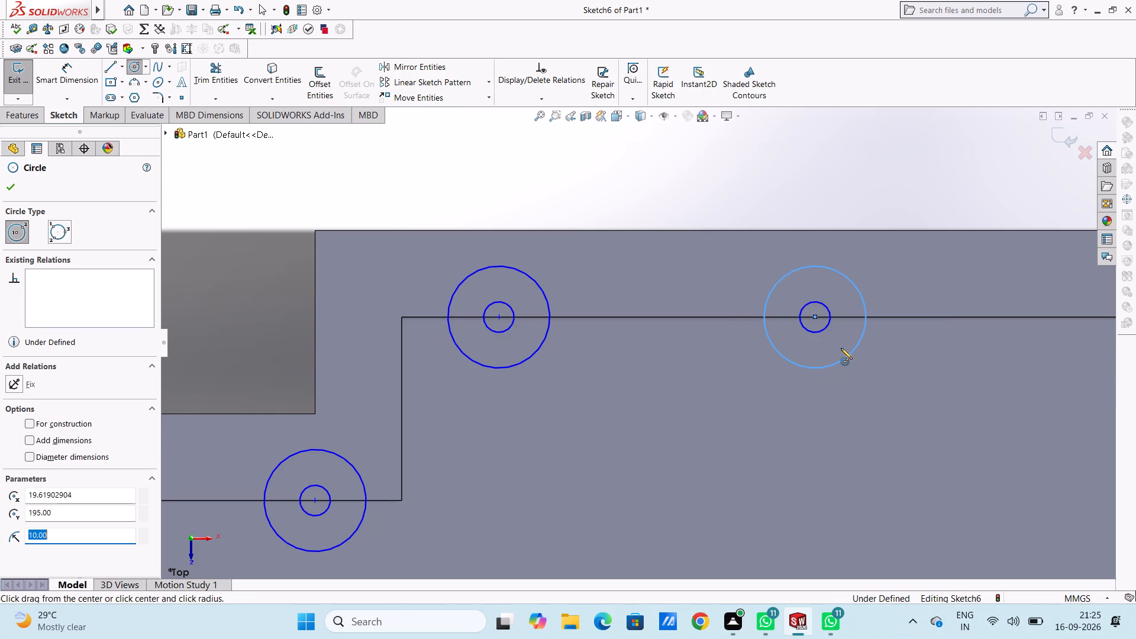
Sketch concentric circles of 3 mm and 10 mm radius on the upper inner edge at about X = 141 mm, toward the bevelled end.
scroll(841, 348, "up", 3)
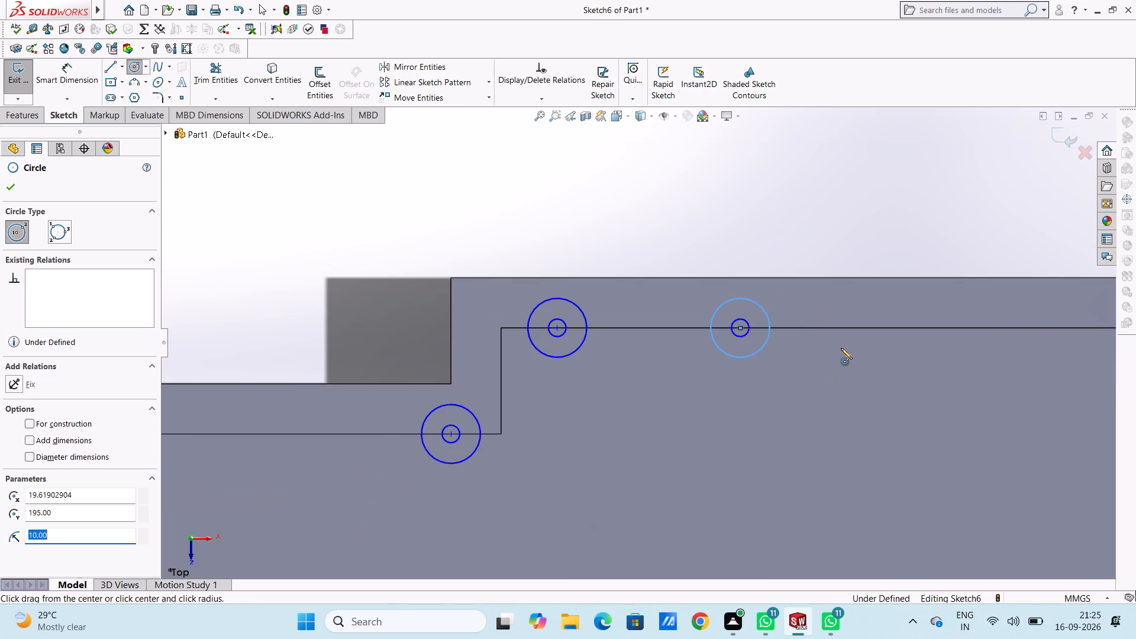
scroll(841, 348, "up", 4)
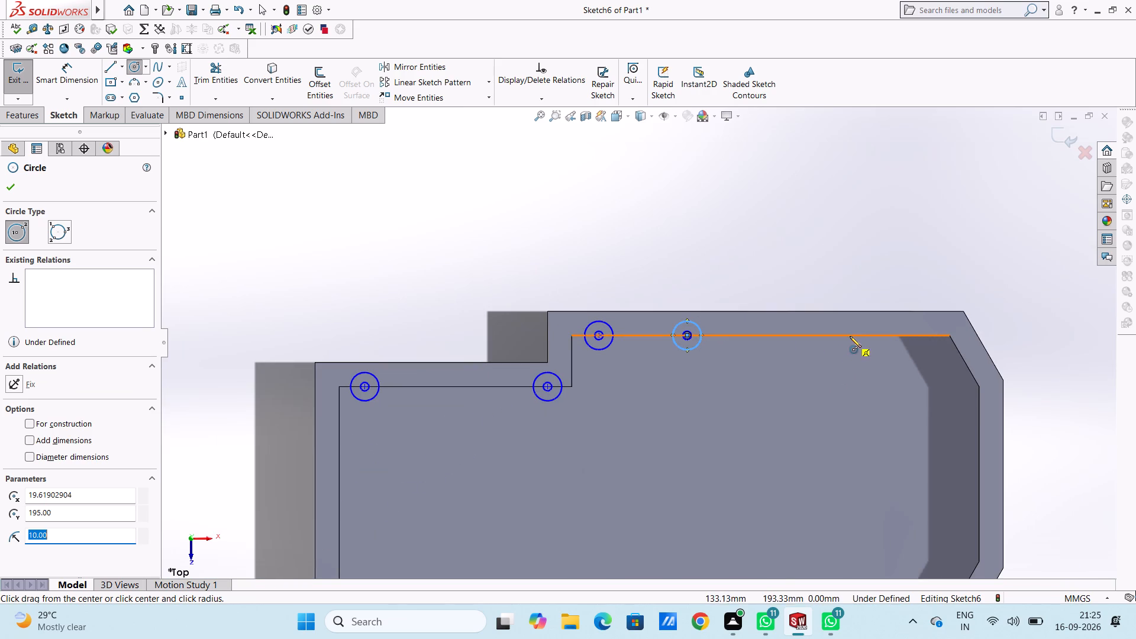
left_click(859, 336)
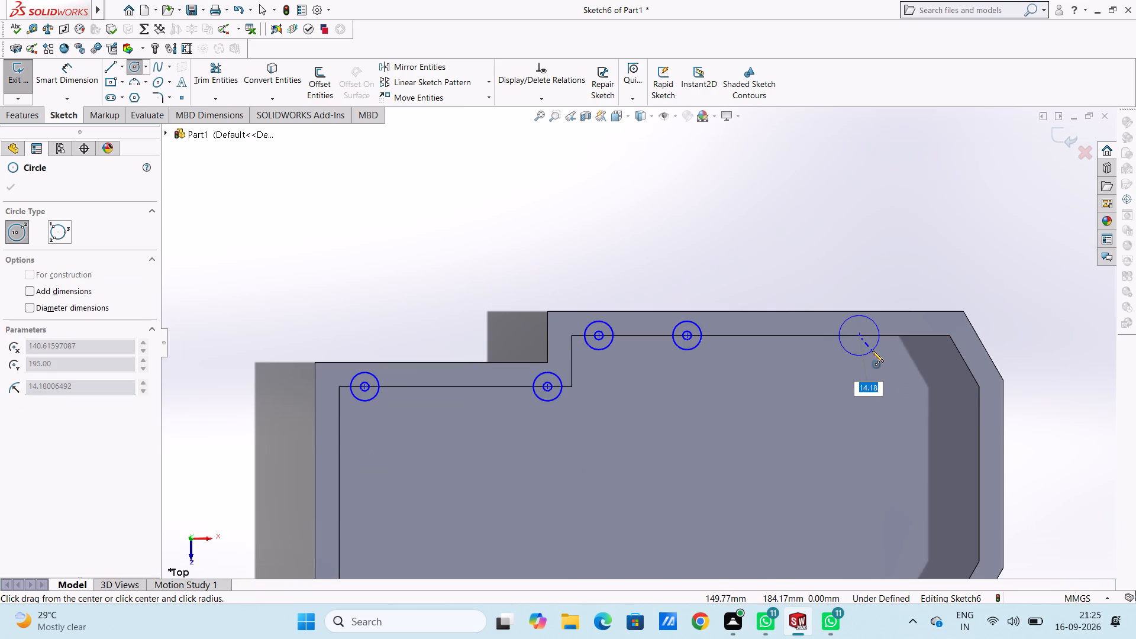
key("3")
key("Return")
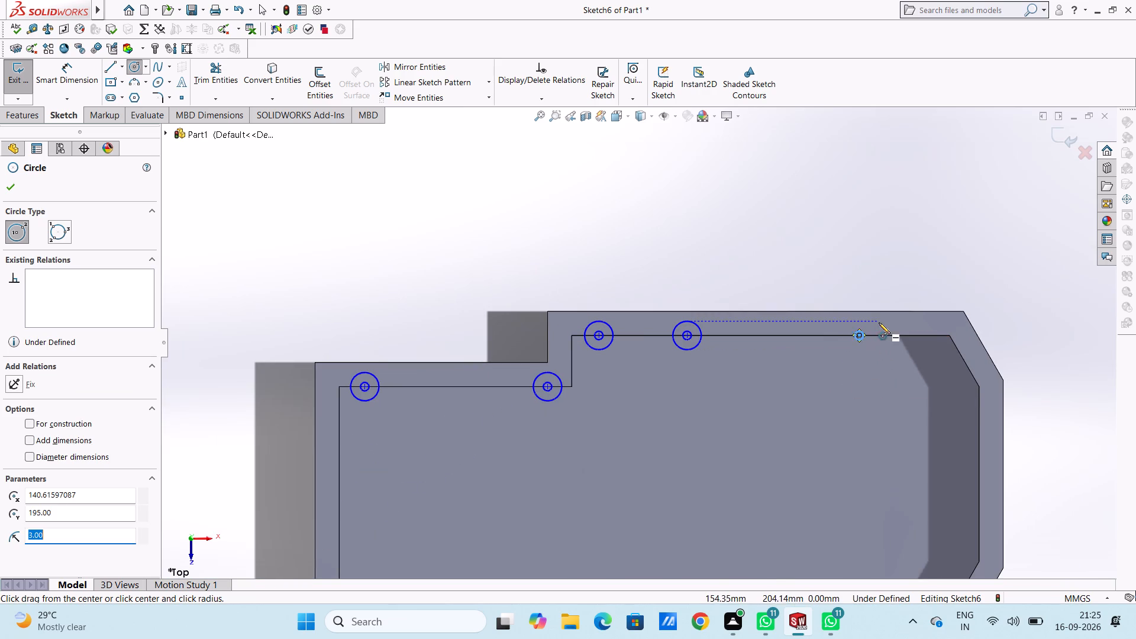
scroll(879, 323, "down", 7)
scroll(605, 318, "down", 3)
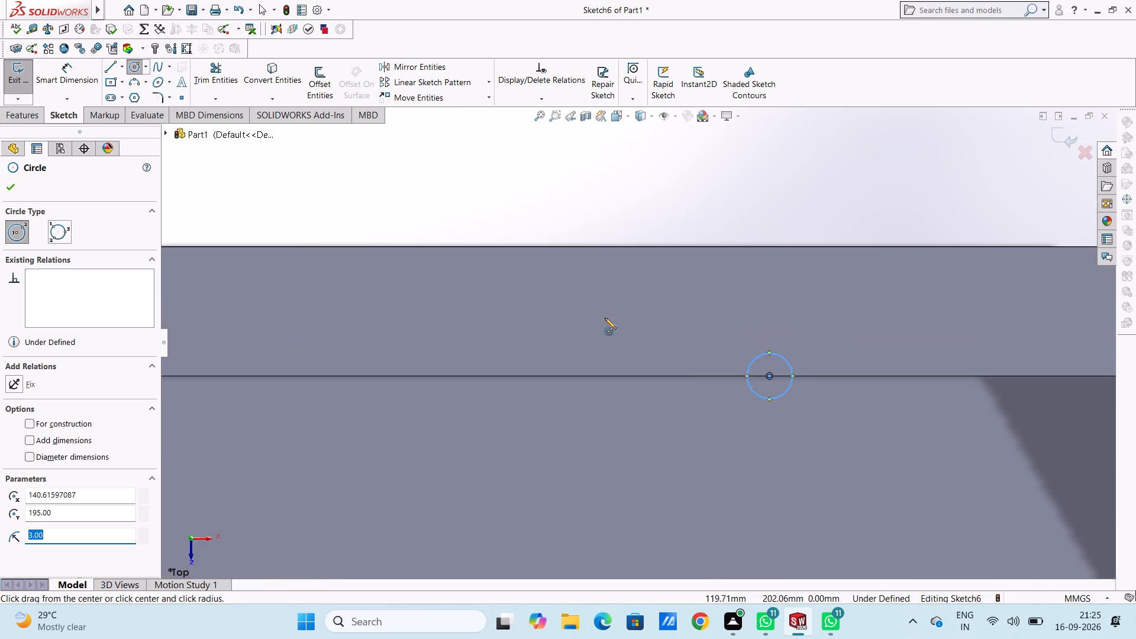
left_click(769, 375)
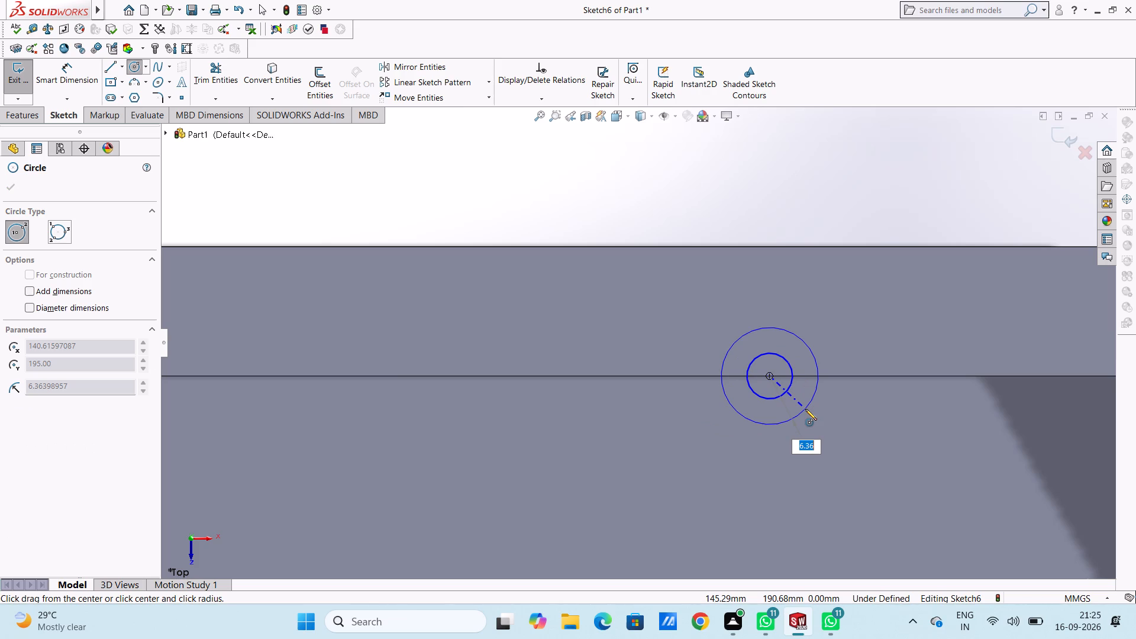
type("10")
key("Return")
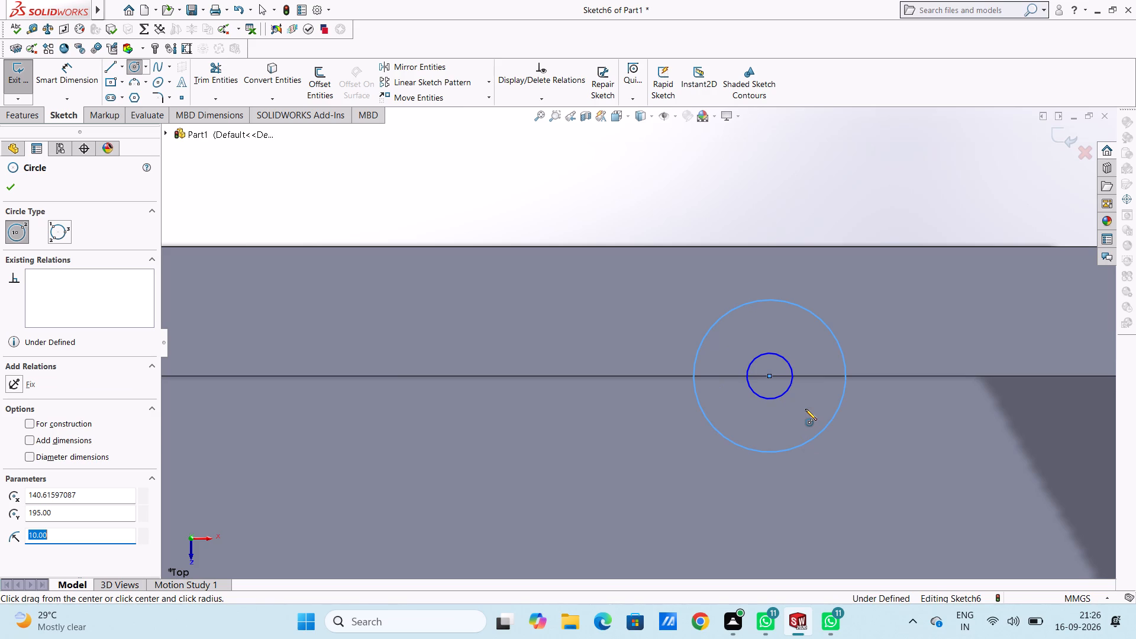
Sketch concentric circles of 3 mm and 10 mm radius on the flange's bottom inner edge at about X = 167 mm, near the bevel.
scroll(805, 409, "up", 6)
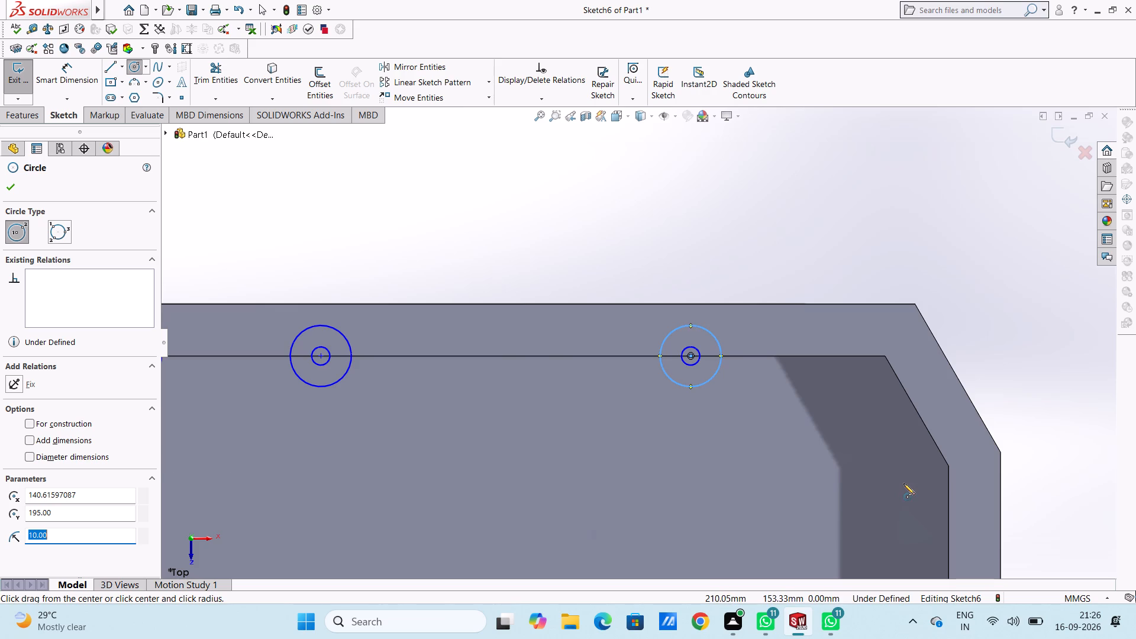
scroll(903, 483, "up", 3)
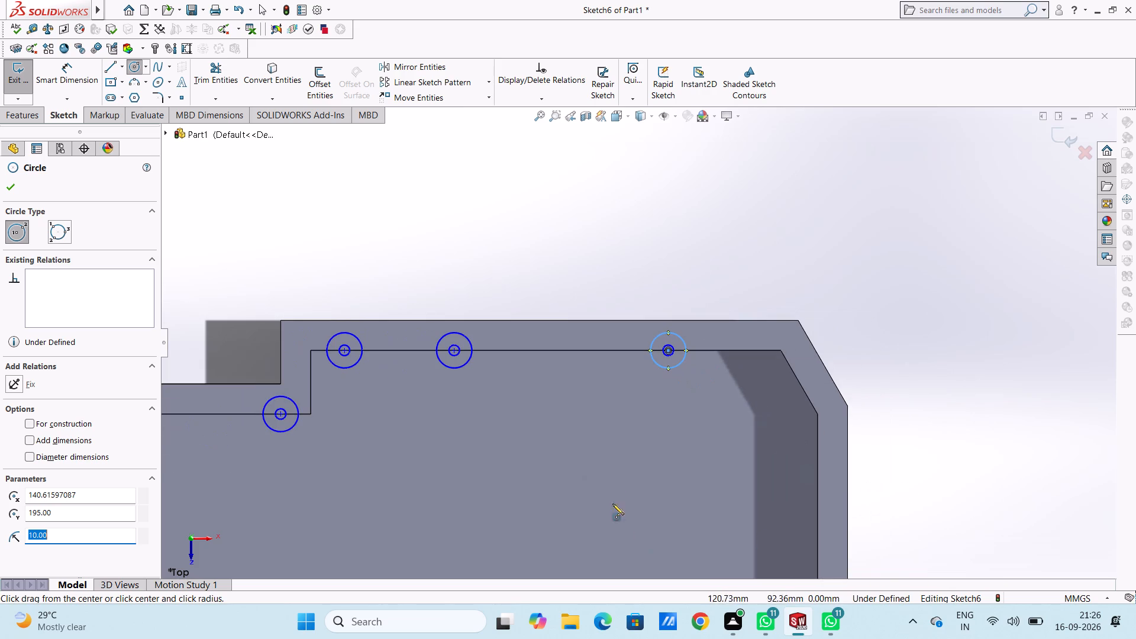
scroll(624, 460, "up", 5)
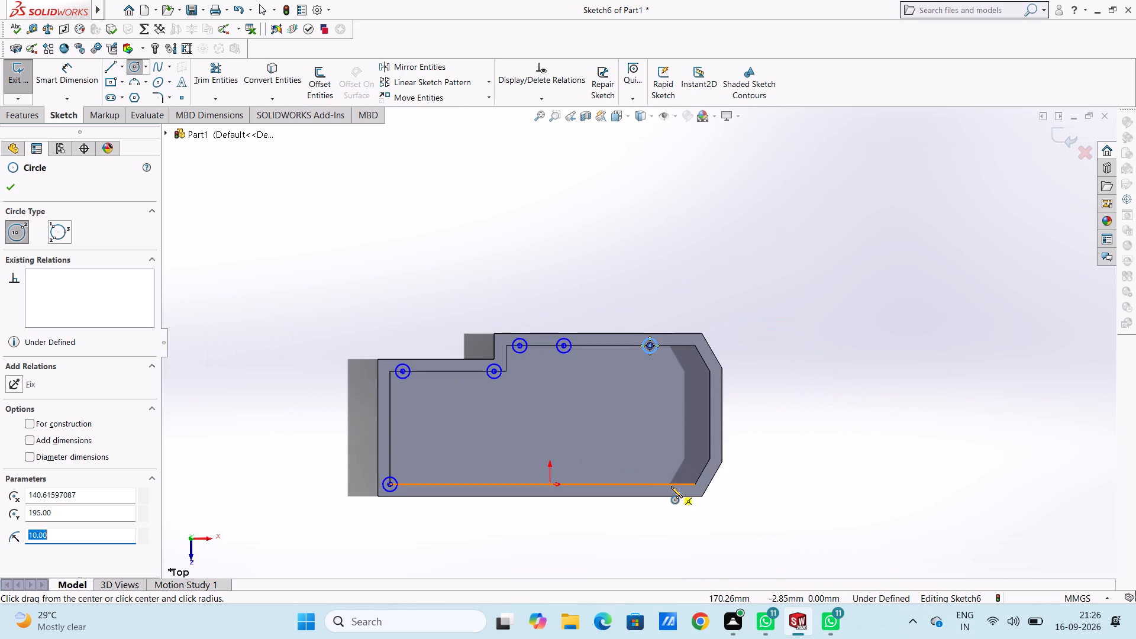
scroll(673, 482, "down", 4)
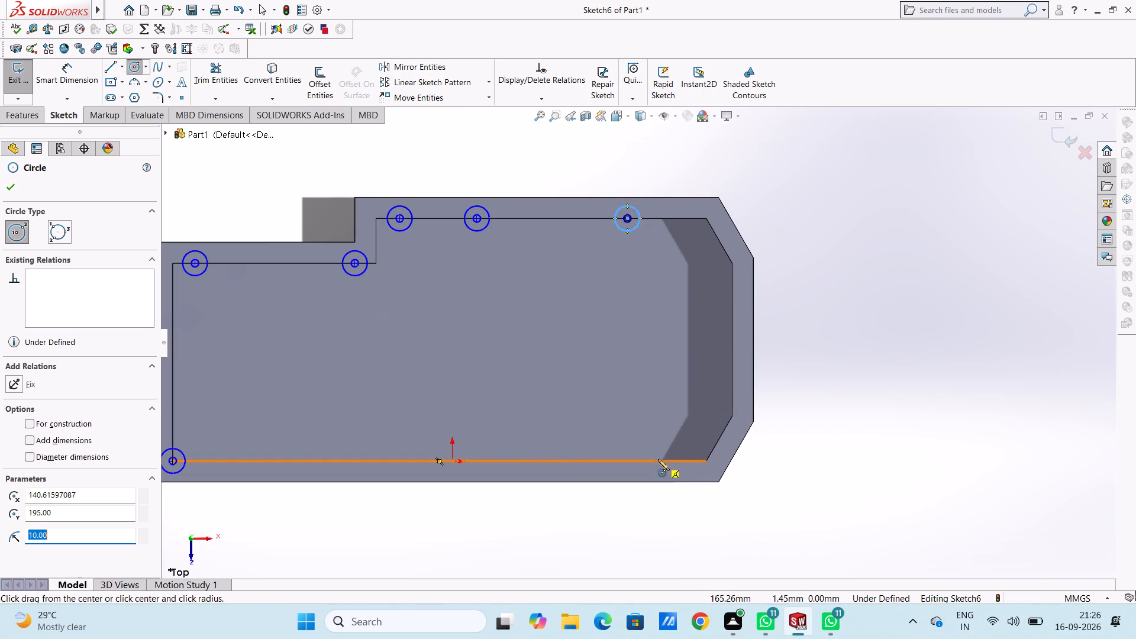
left_click(660, 460)
key("3")
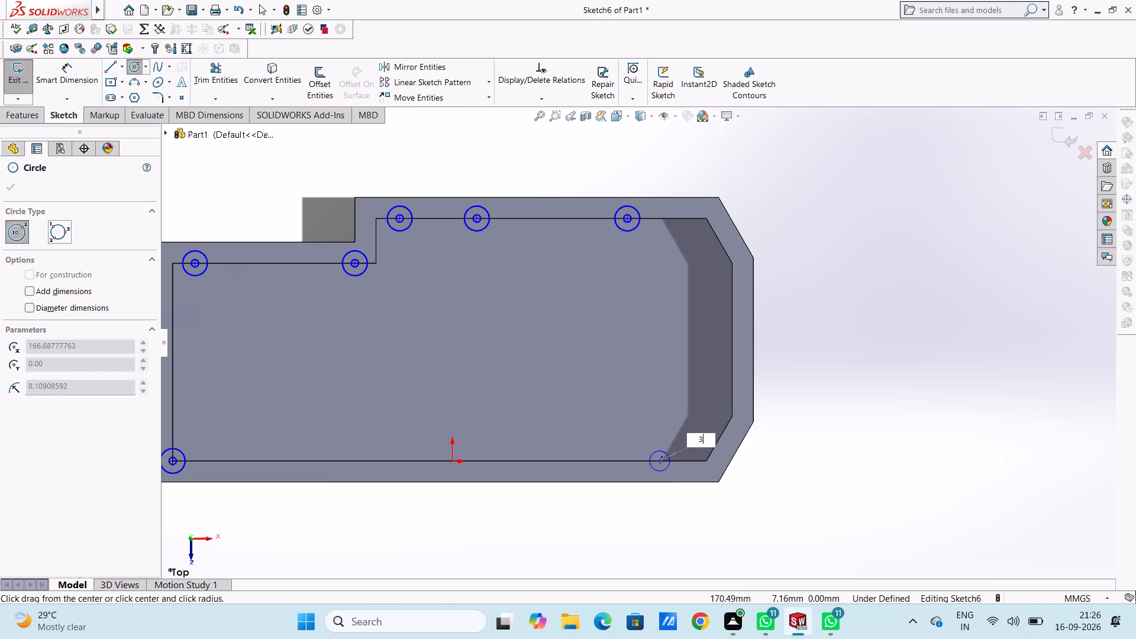
key("Return")
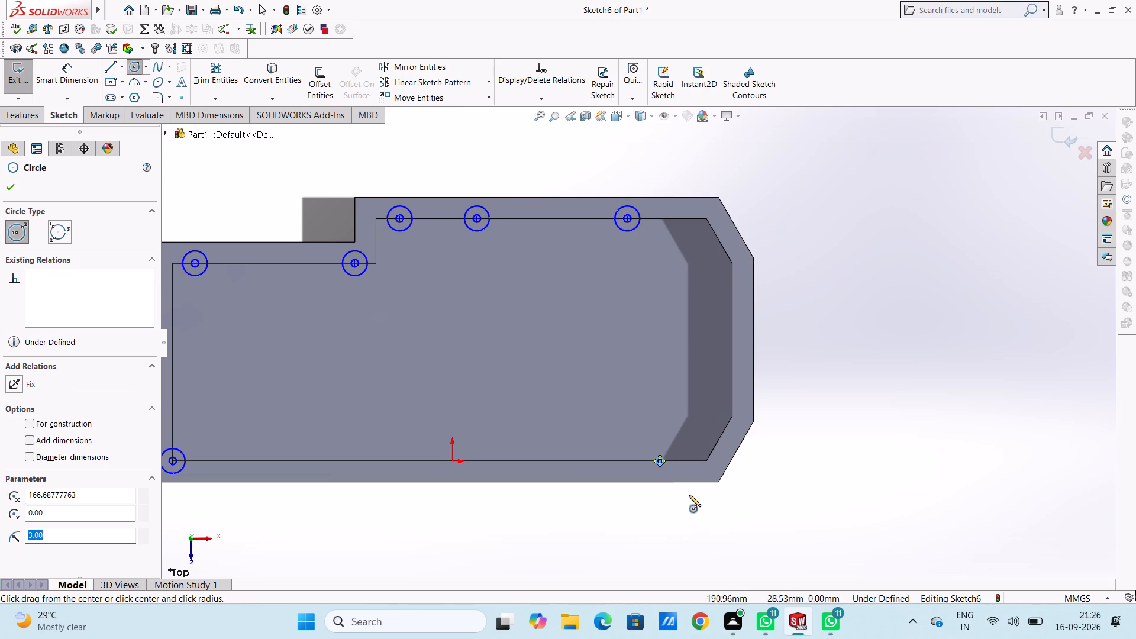
scroll(634, 457, "down", 5)
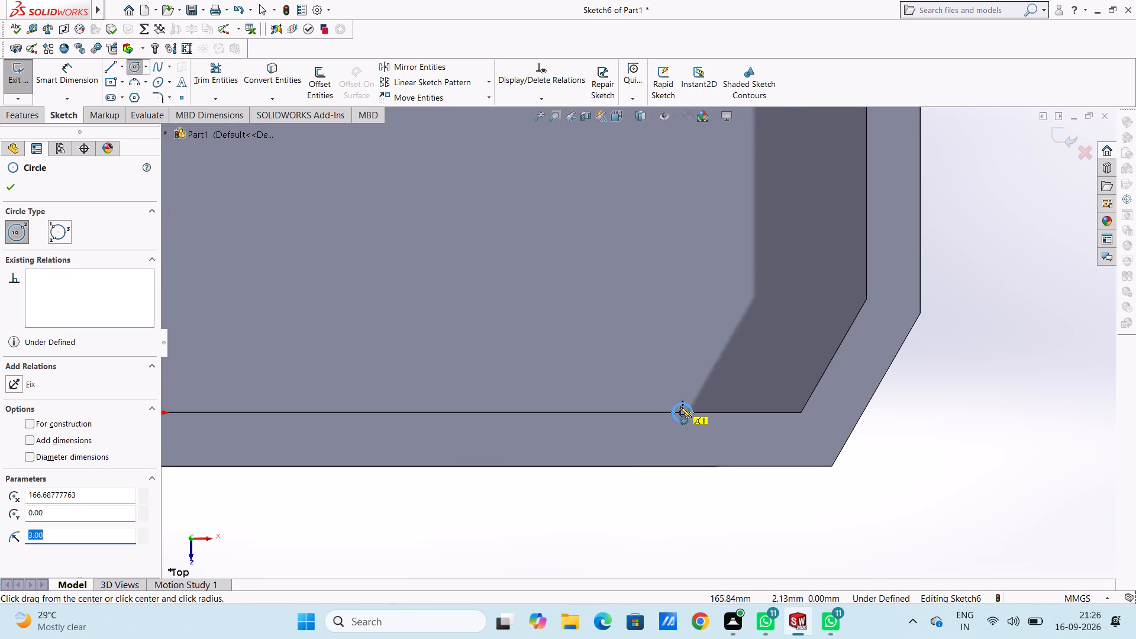
left_click(684, 413)
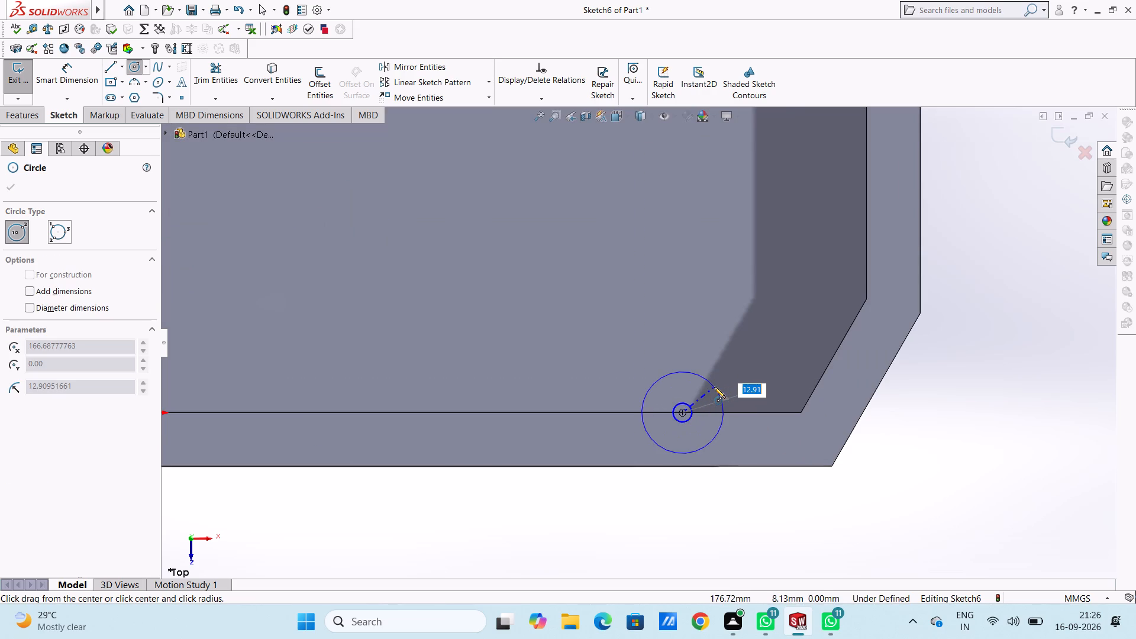
type("10")
key("Return")
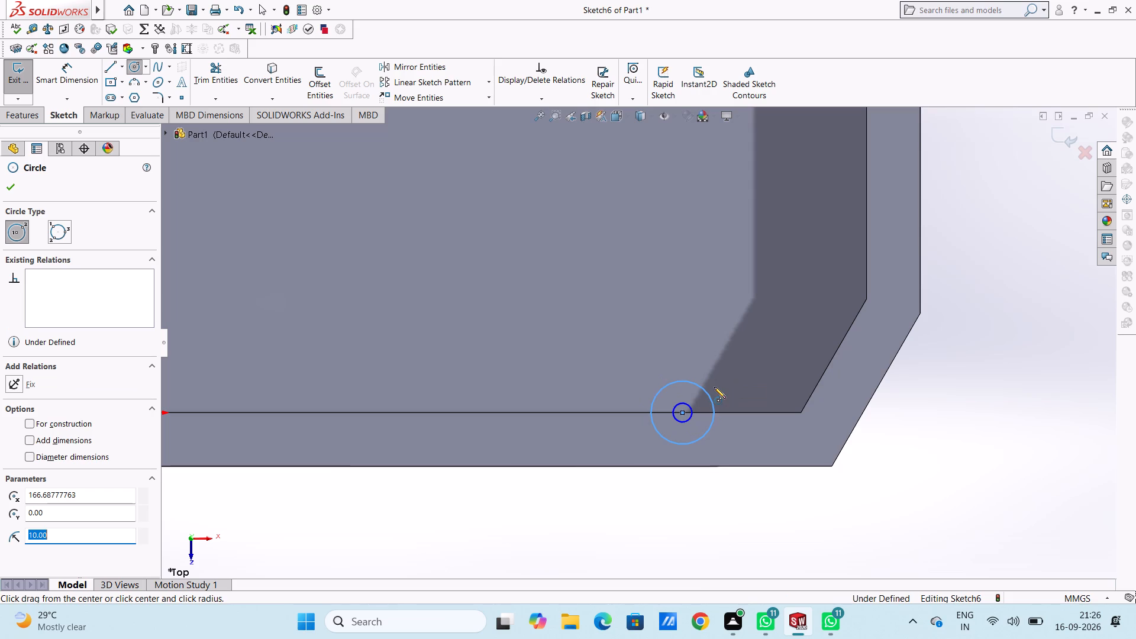
Sketch concentric circles of 3 mm and 10 mm radius on the bottom inner edge at about X = -107 mm.
scroll(614, 376, "down", 1)
scroll(613, 376, "up", 7)
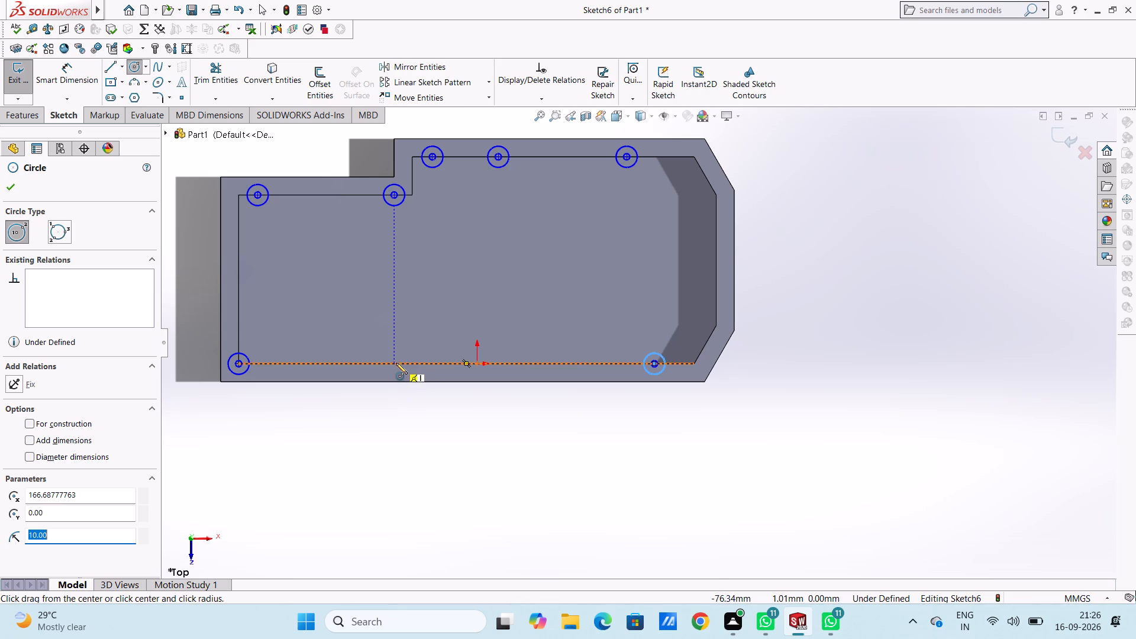
left_click(364, 363)
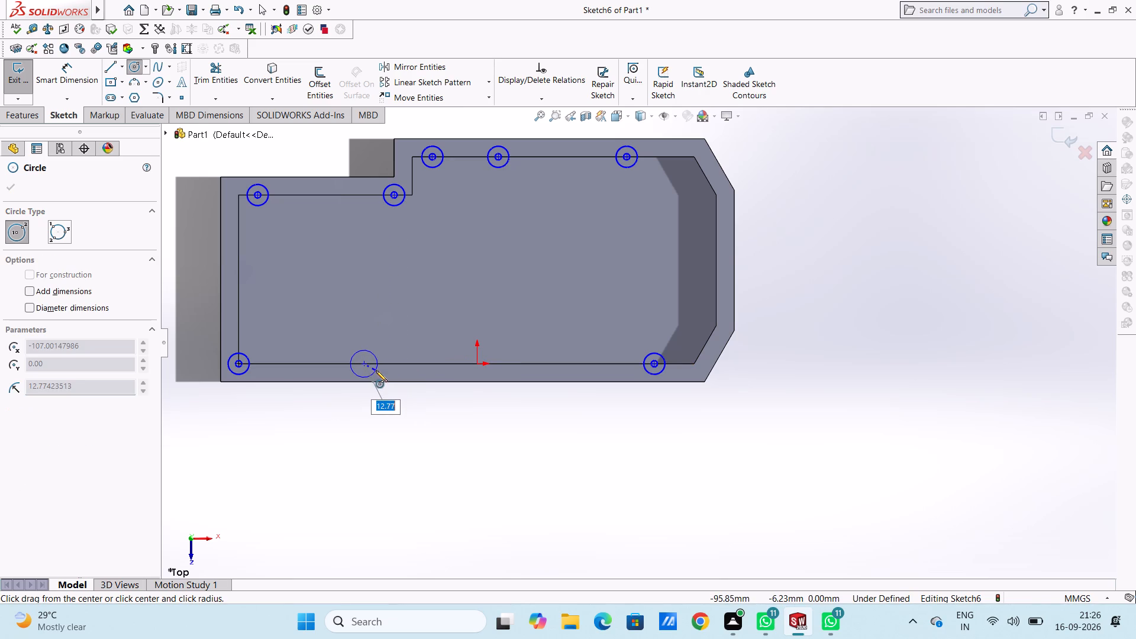
key("3")
key("Return")
scroll(355, 360, "down", 3)
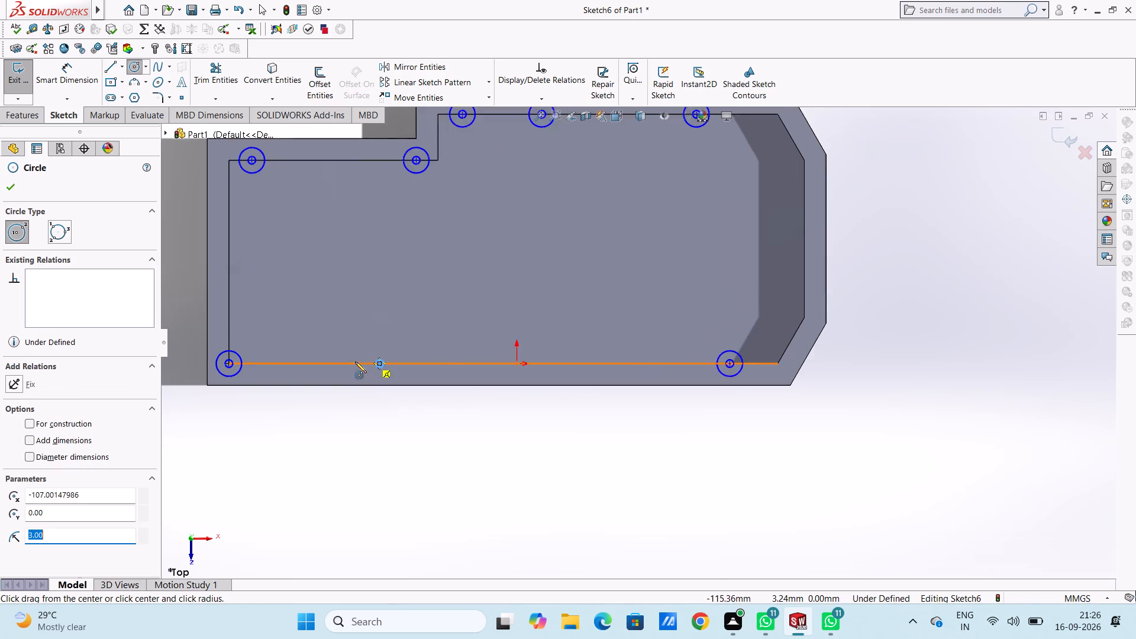
scroll(355, 362, "down", 5)
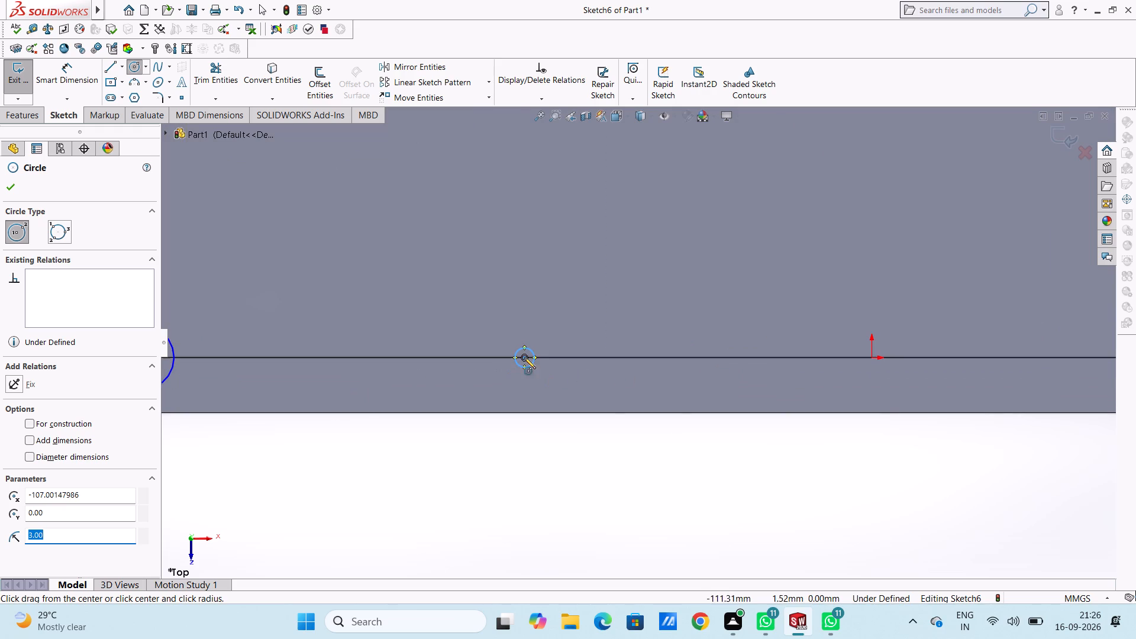
left_click(525, 356)
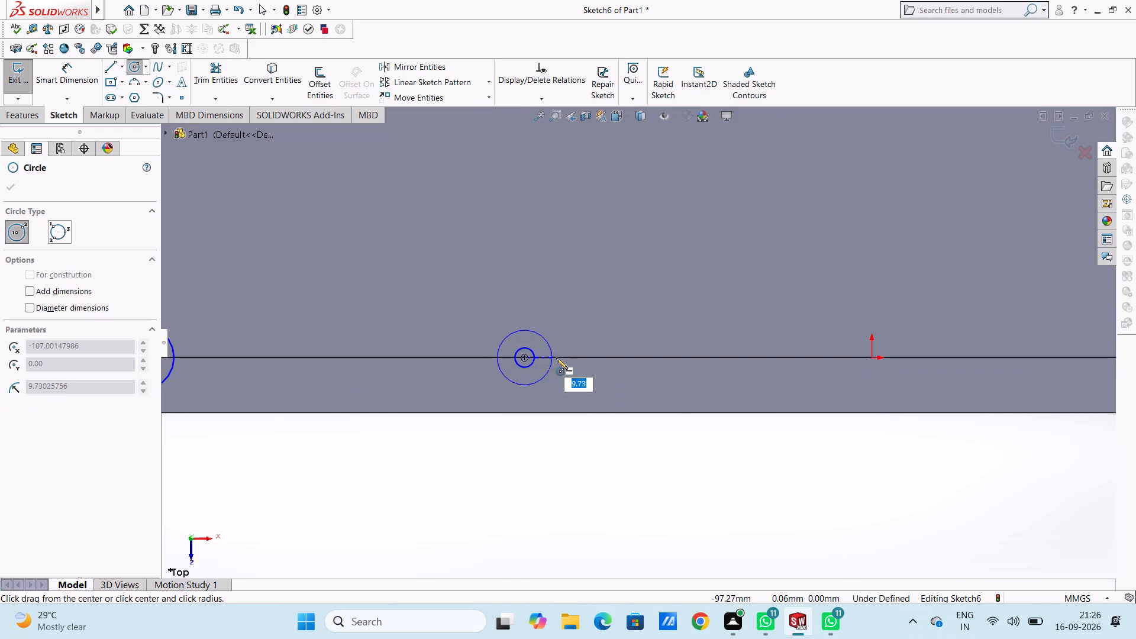
type("10")
key("Return")
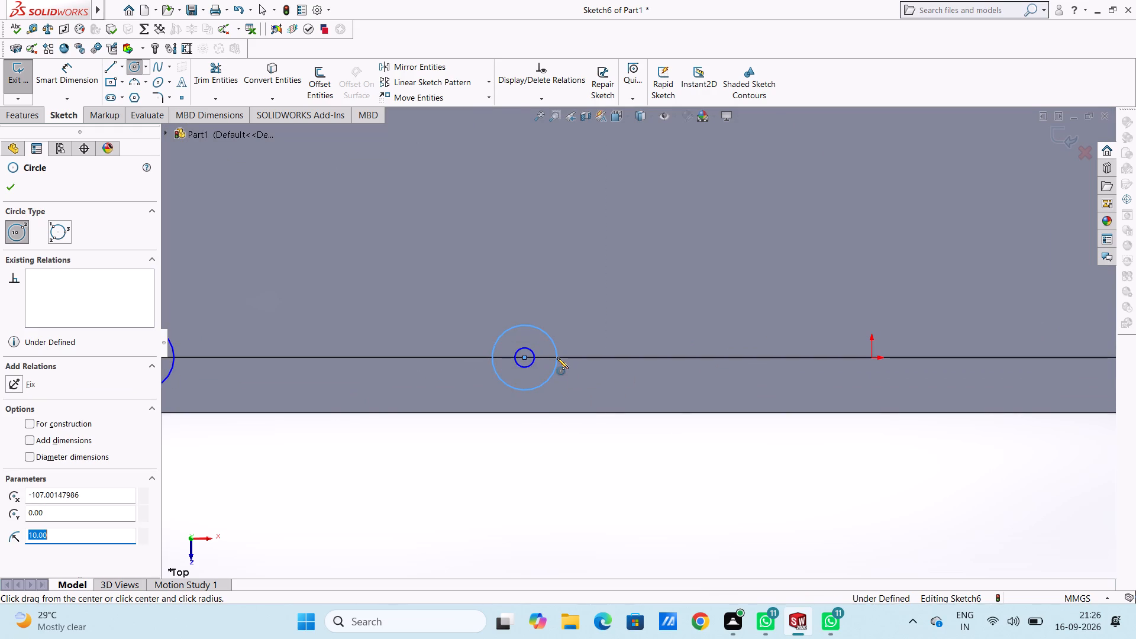
Sketch concentric circles of 3 mm and 10 mm radius centred on the origin, on the bottom inner edge.
scroll(557, 357, "up", 3)
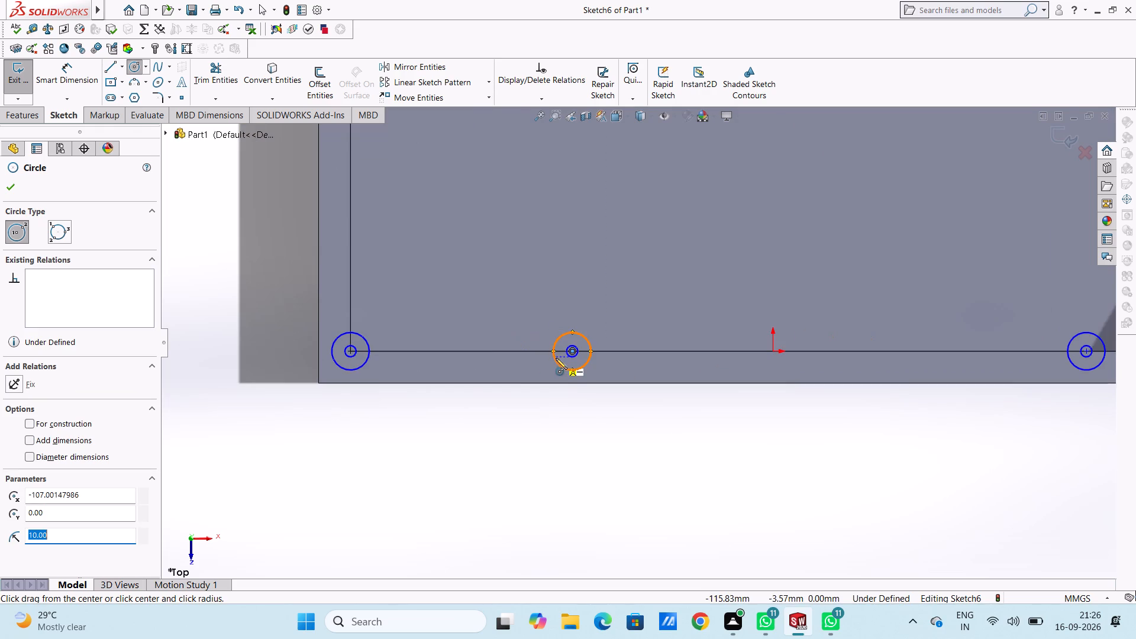
left_click(775, 353)
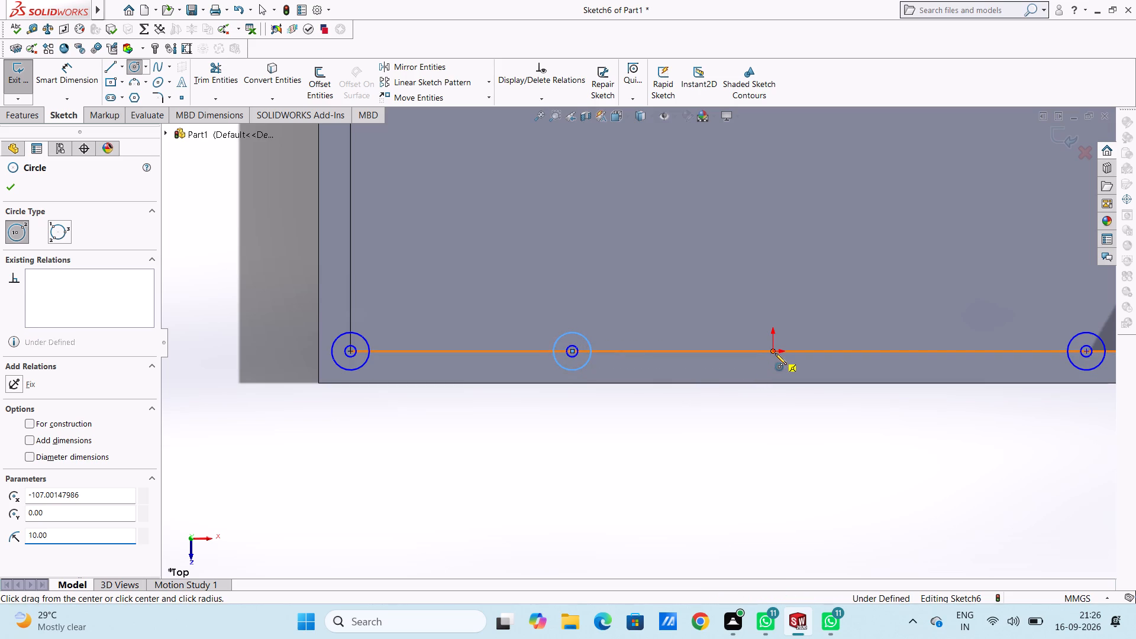
key("3")
key("Return")
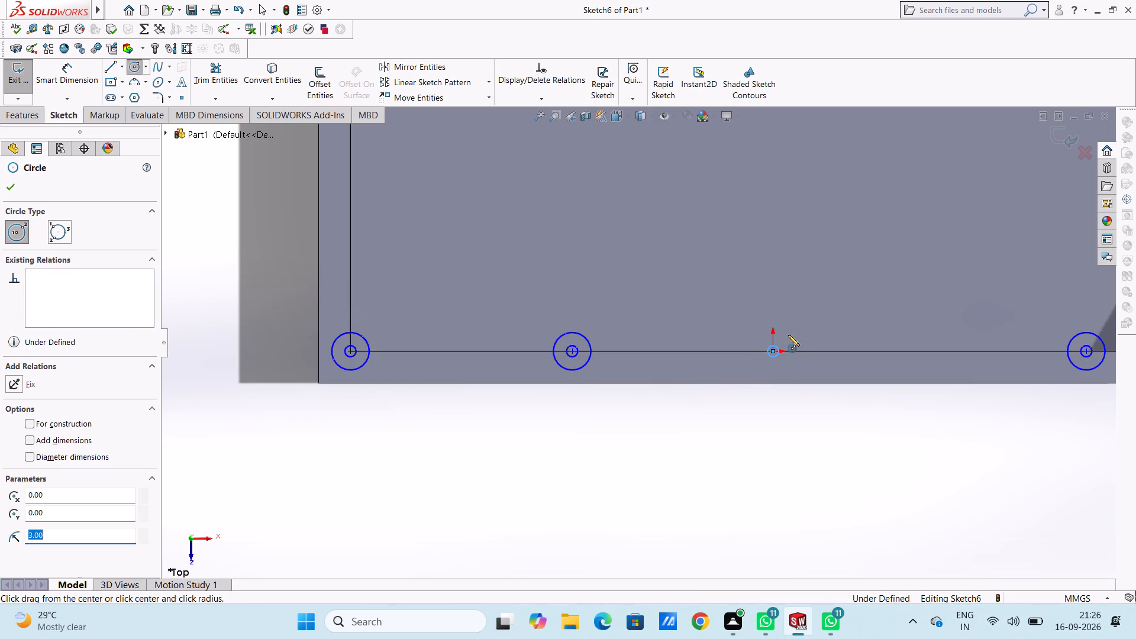
scroll(788, 335, "down", 6)
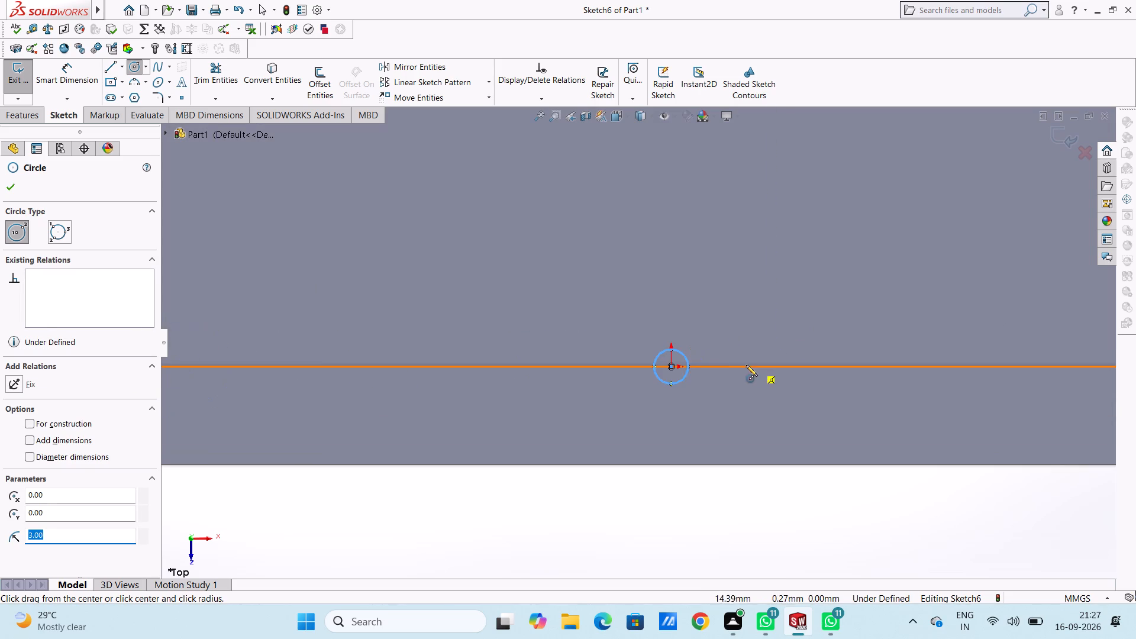
left_click(672, 367)
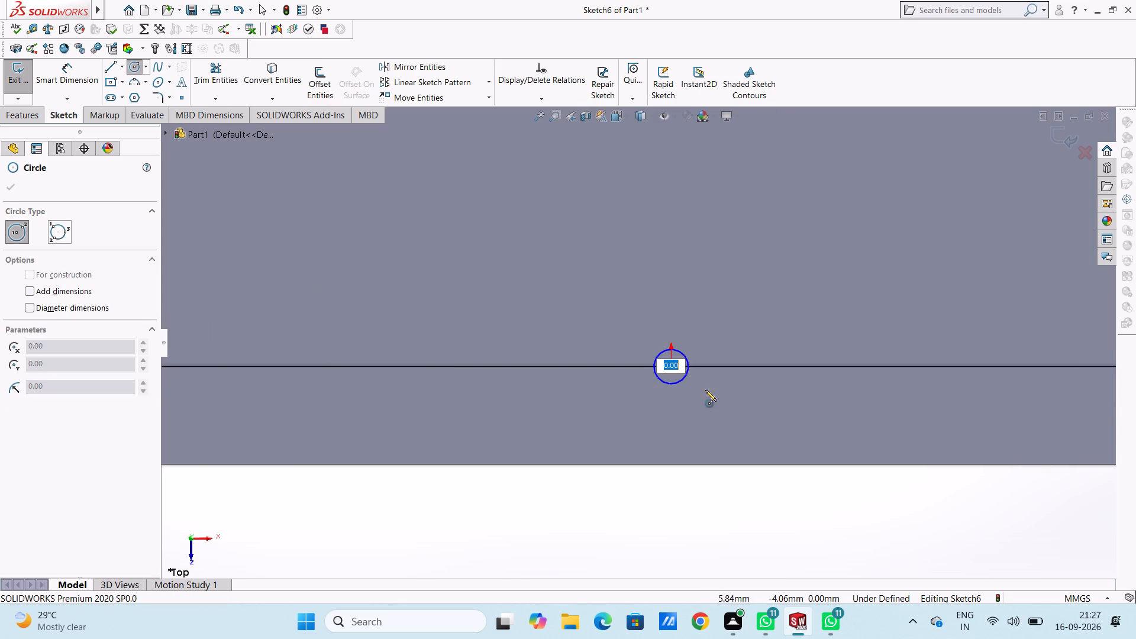
type("10")
key("Return")
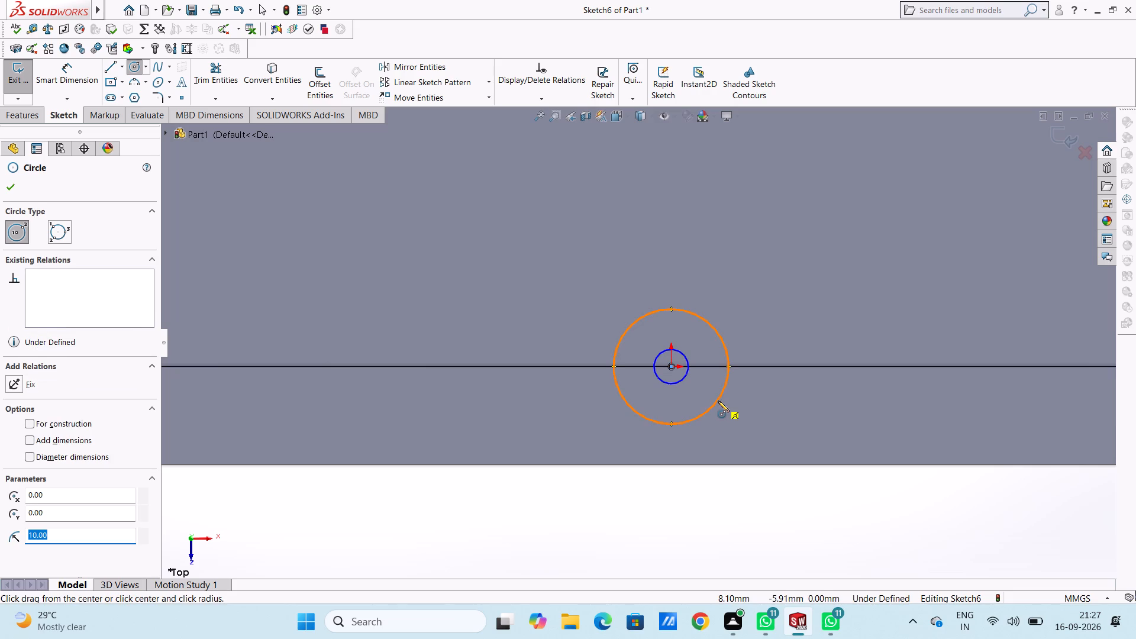
Dimension the concentric circles at the bottom inner corner, X = -225 mm, with diameters of 6 mm and 20 mm.
key("Escape")
key("Escape")
scroll(718, 400, "up", 8)
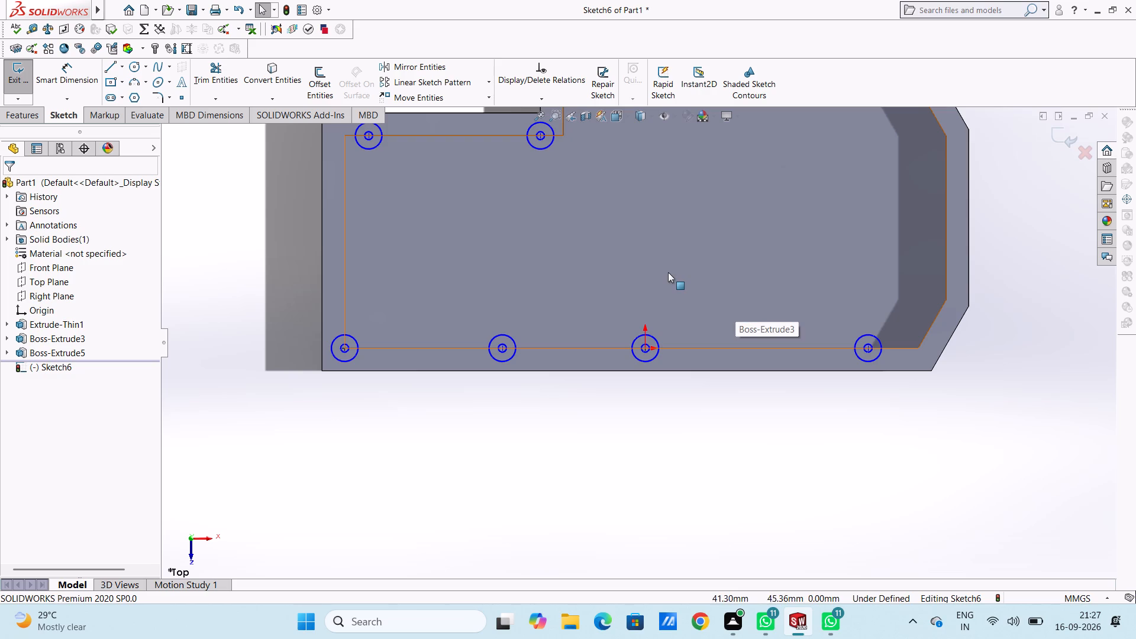
left_click(82, 70)
left_click(345, 356)
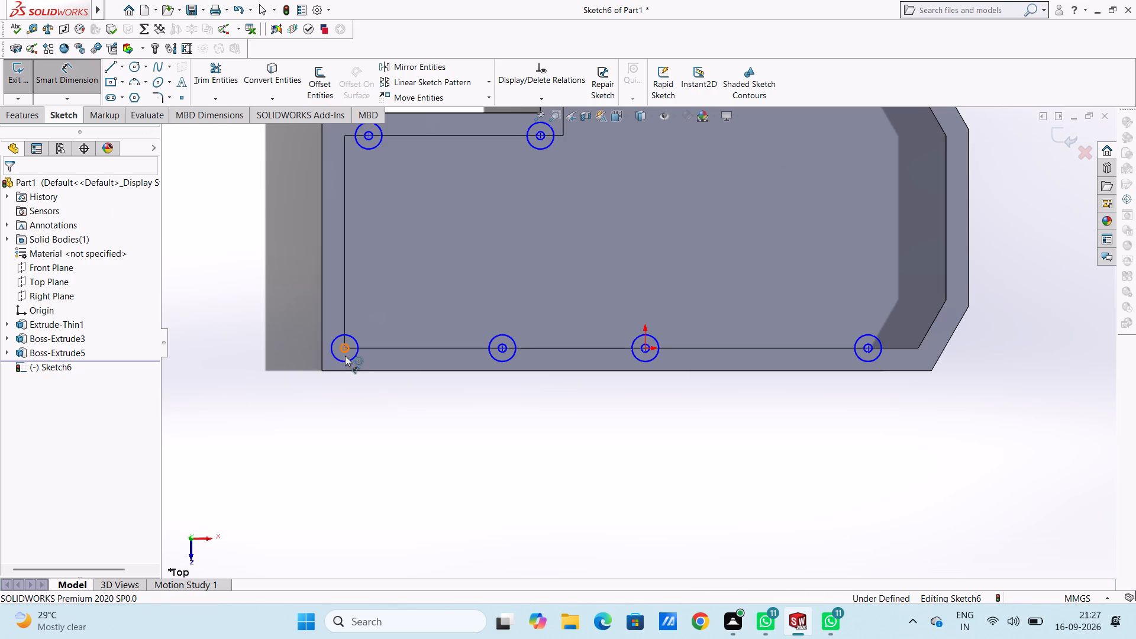
left_click(207, 464)
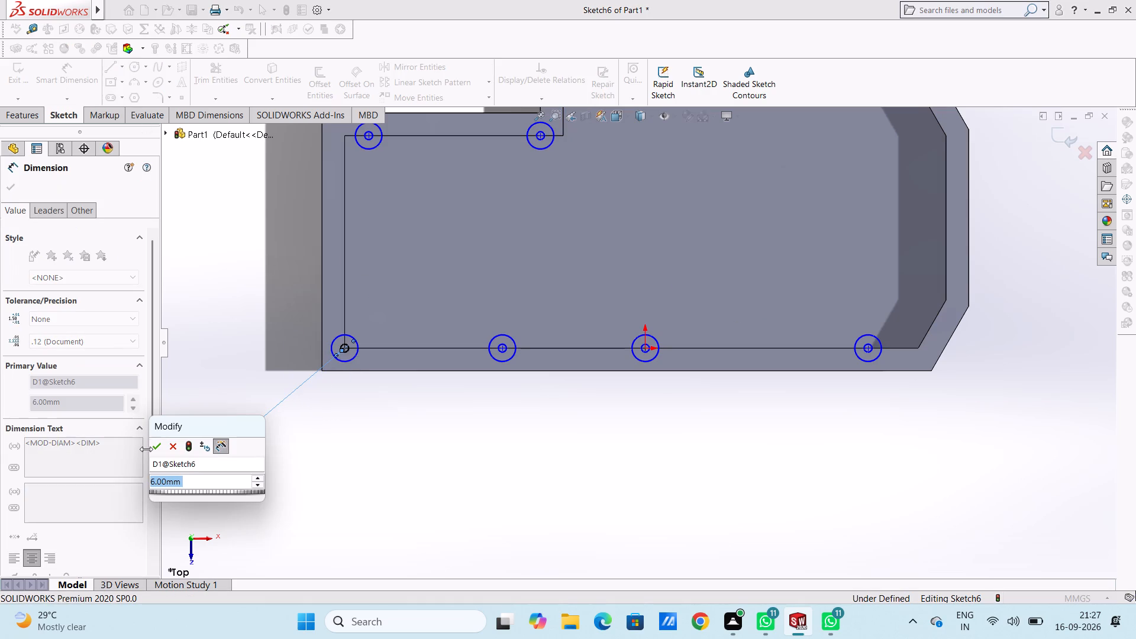
left_click(156, 448)
left_click(226, 373)
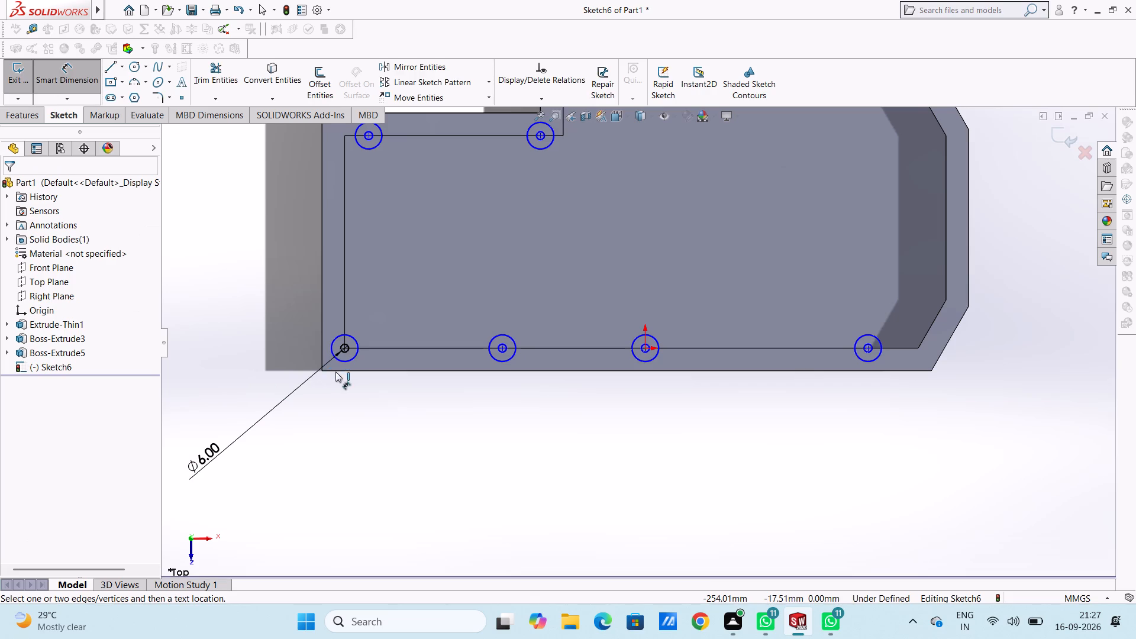
left_click(344, 362)
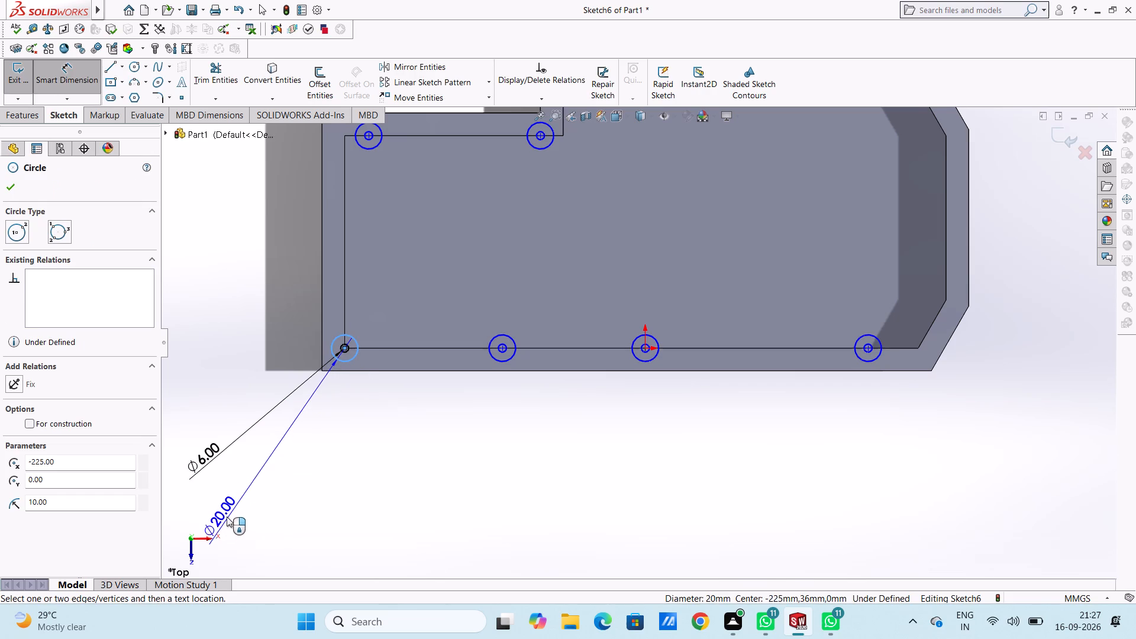
left_click(228, 512)
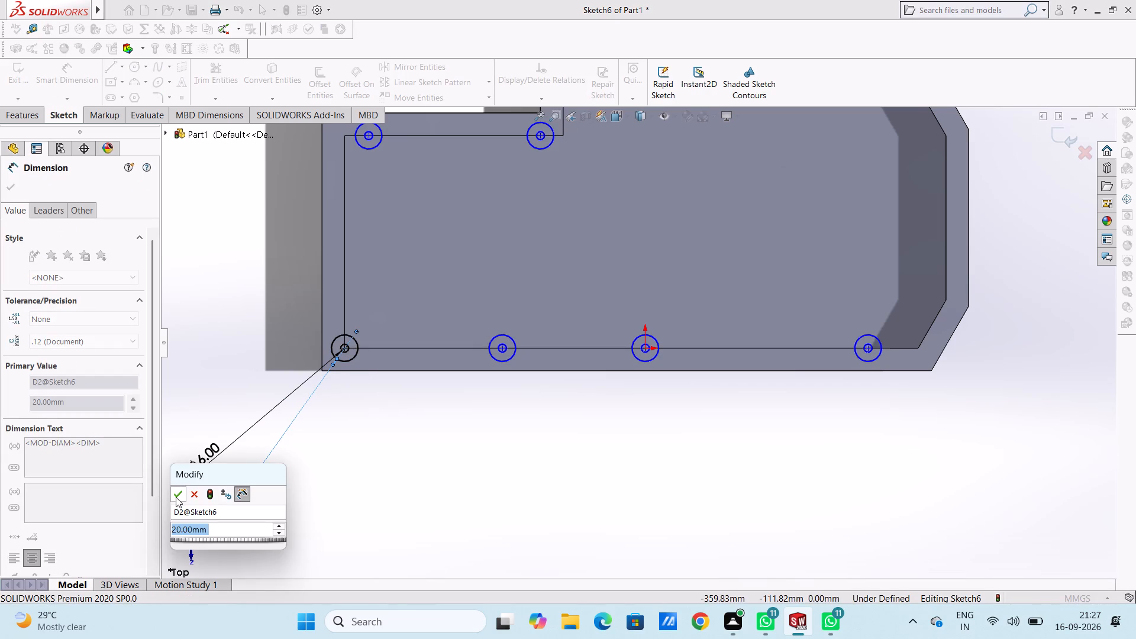
left_click(176, 495)
left_click(205, 395)
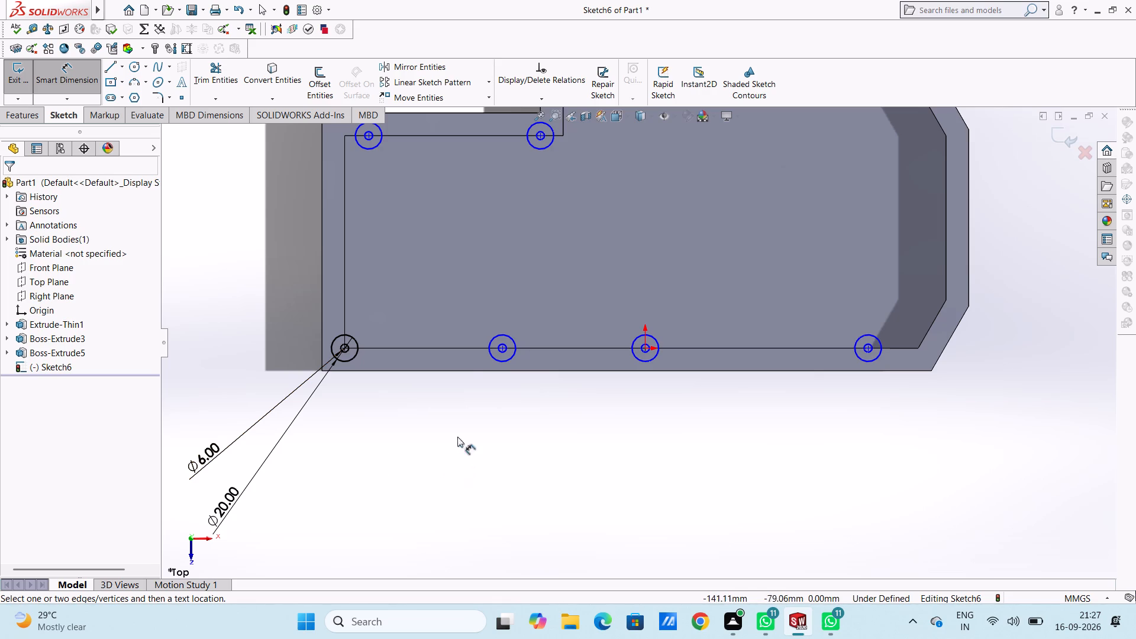
Dimension the concentric circles at about X = -207 mm on the lower stepped section's upper inner edge as 6 mm and 20 mm diameter.
scroll(442, 243, "up", 3)
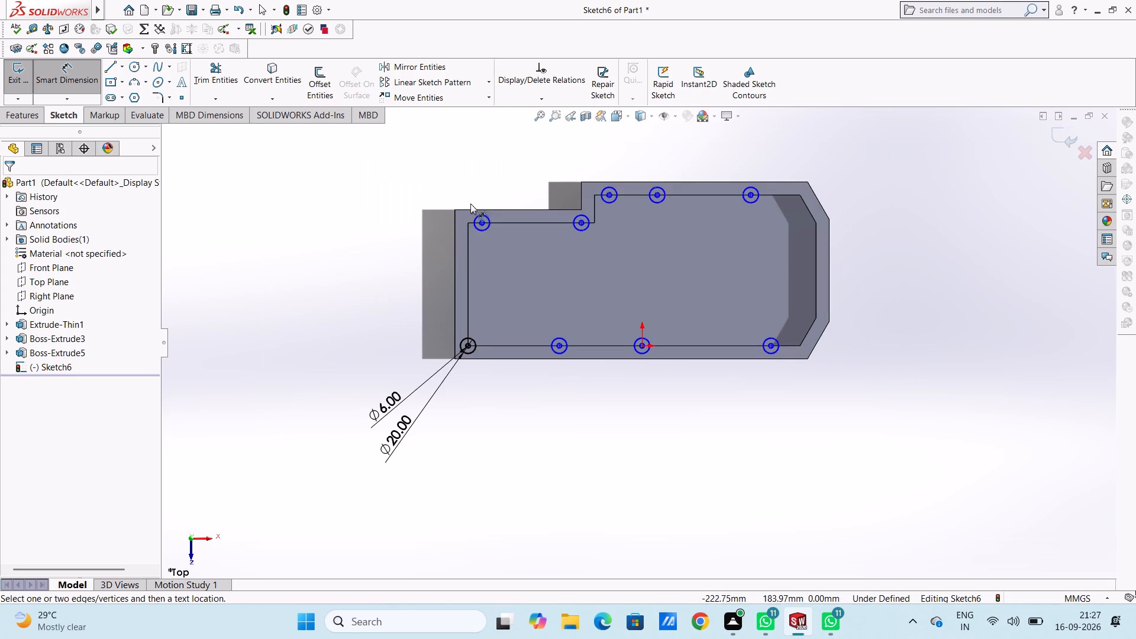
scroll(475, 201, "down", 5)
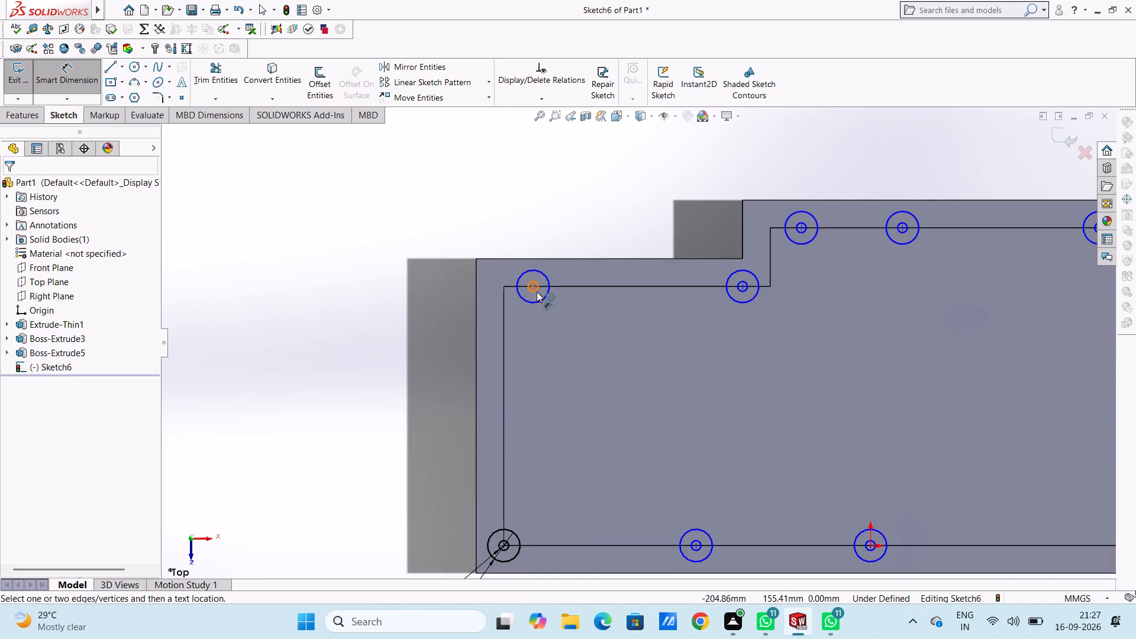
left_click(536, 291)
left_click(330, 221)
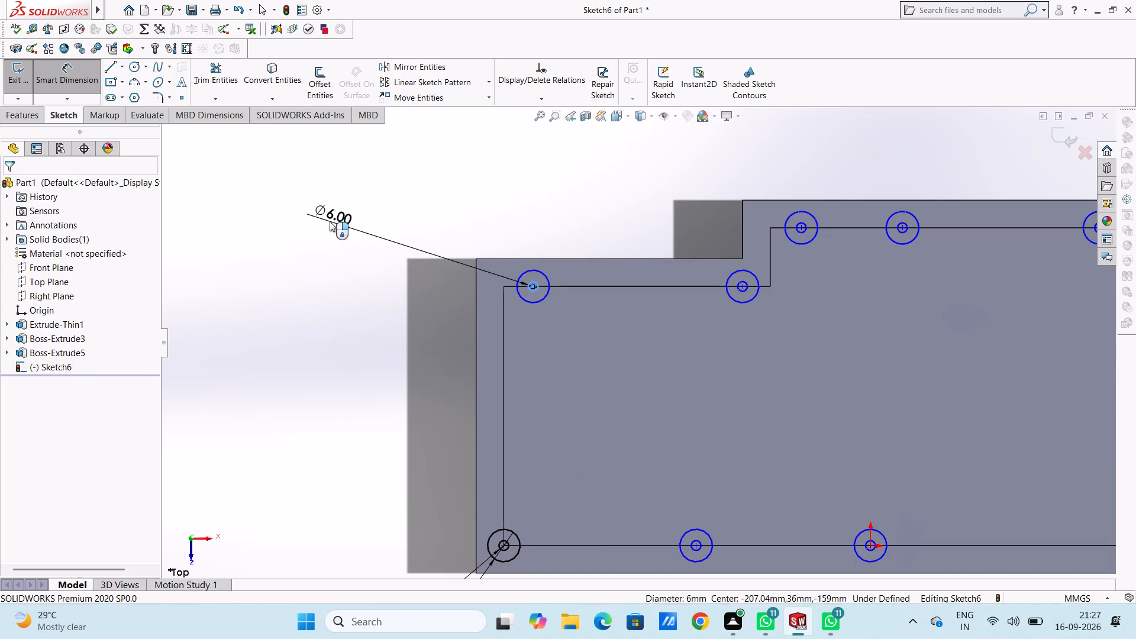
left_click(277, 204)
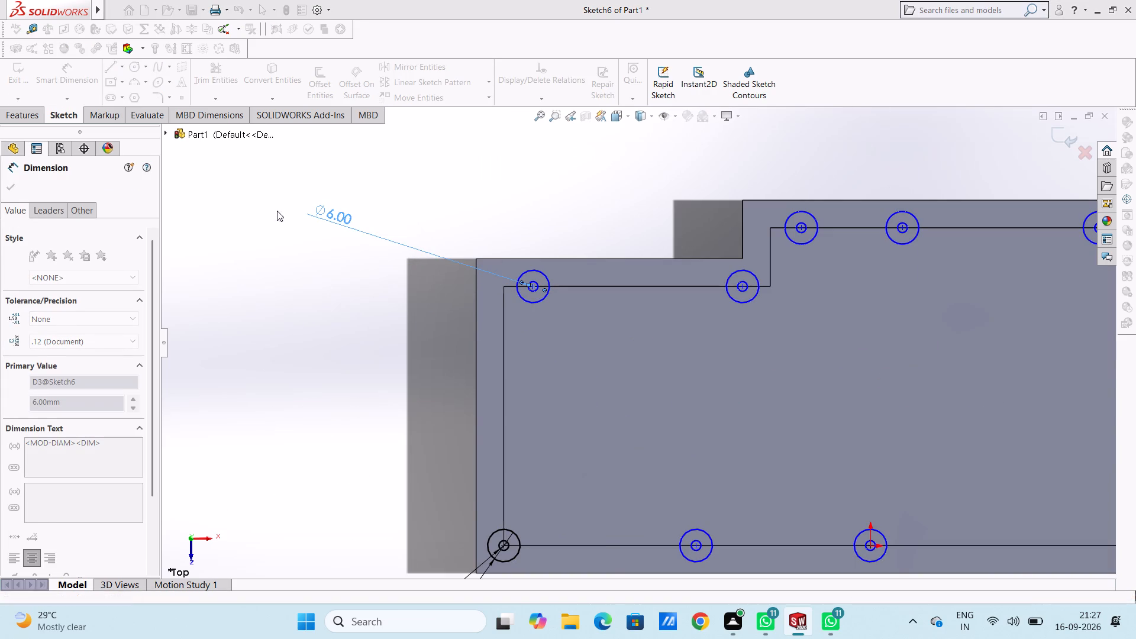
left_click(286, 306)
left_click(532, 303)
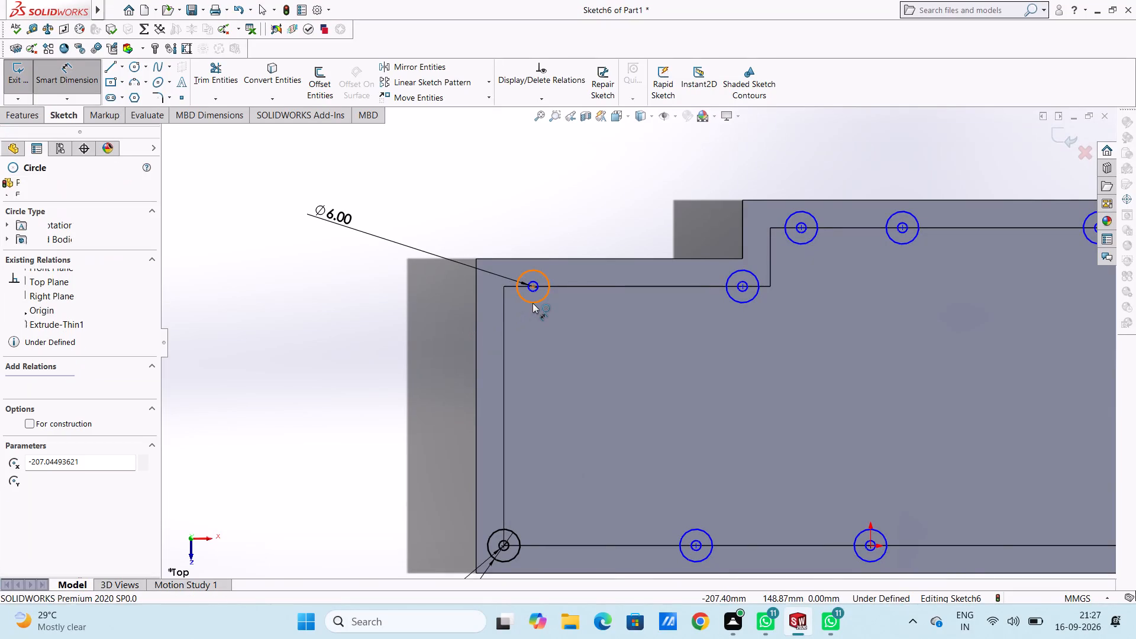
left_click(267, 409)
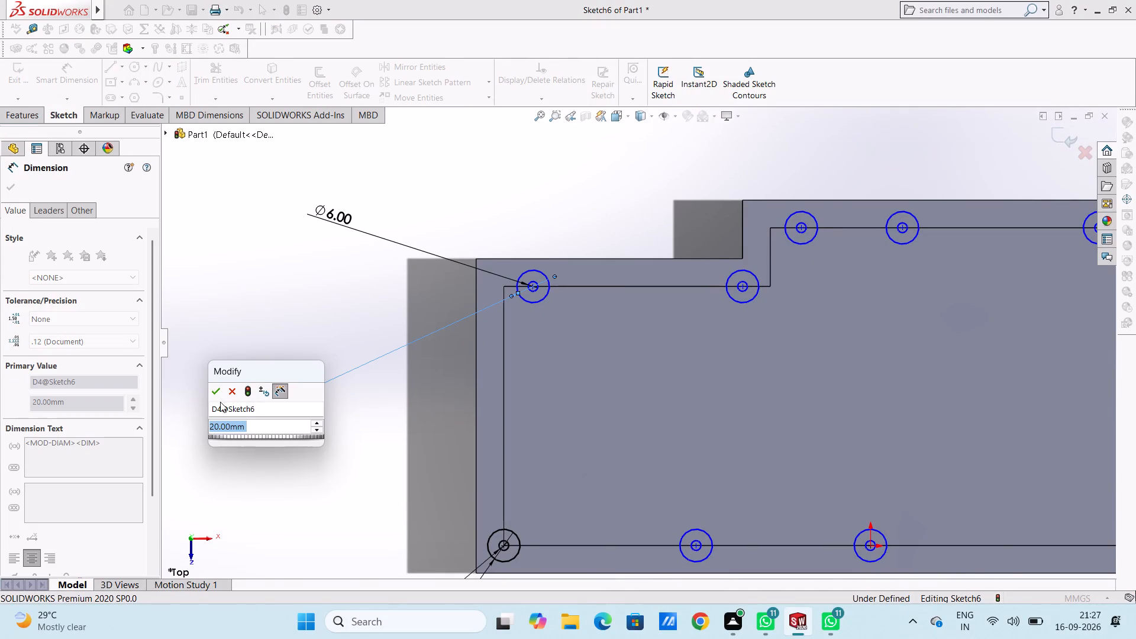
left_click(216, 396)
left_click(343, 319)
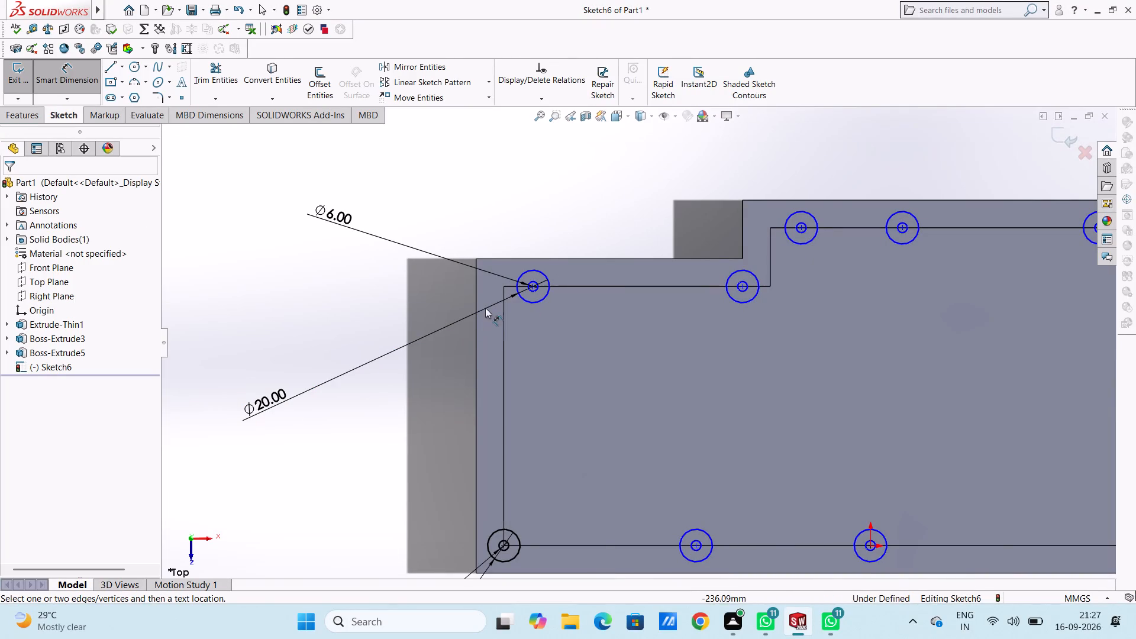
Dimension that circle pair's centre 33 mm horizontally from the flange's outer edge at the square end.
left_click(476, 299)
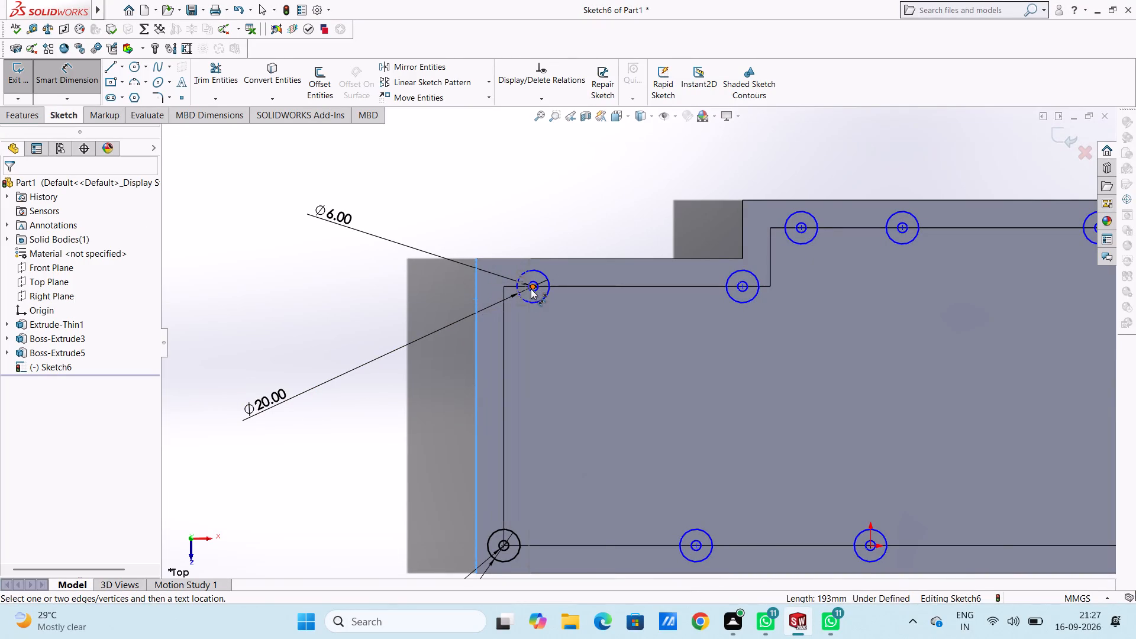
left_click(532, 285)
left_click(525, 183)
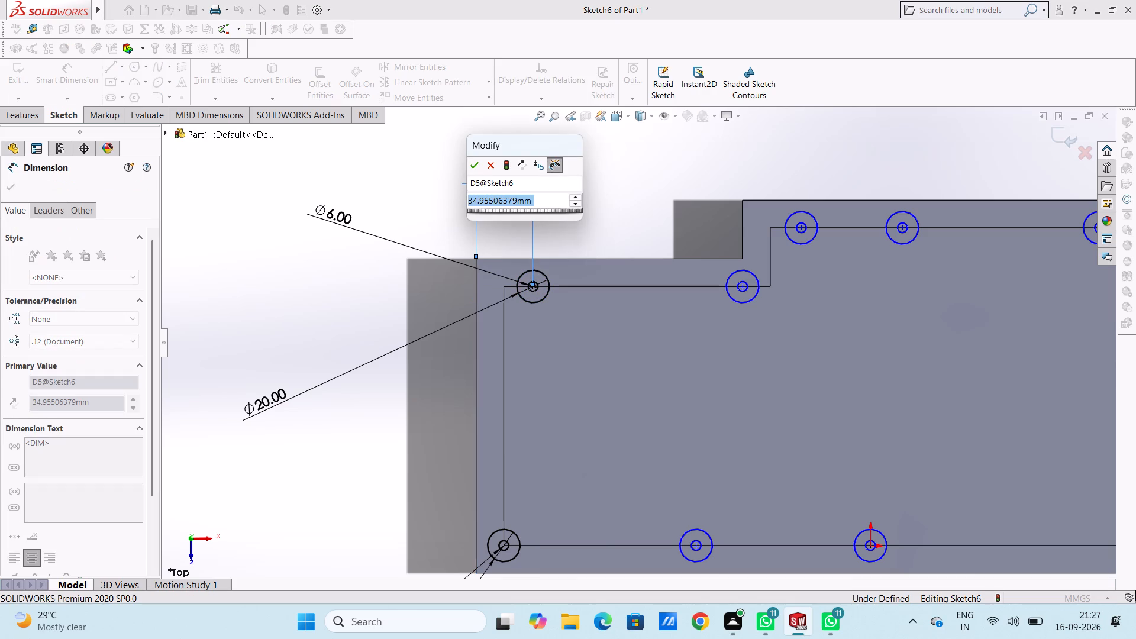
type("33")
key("Return")
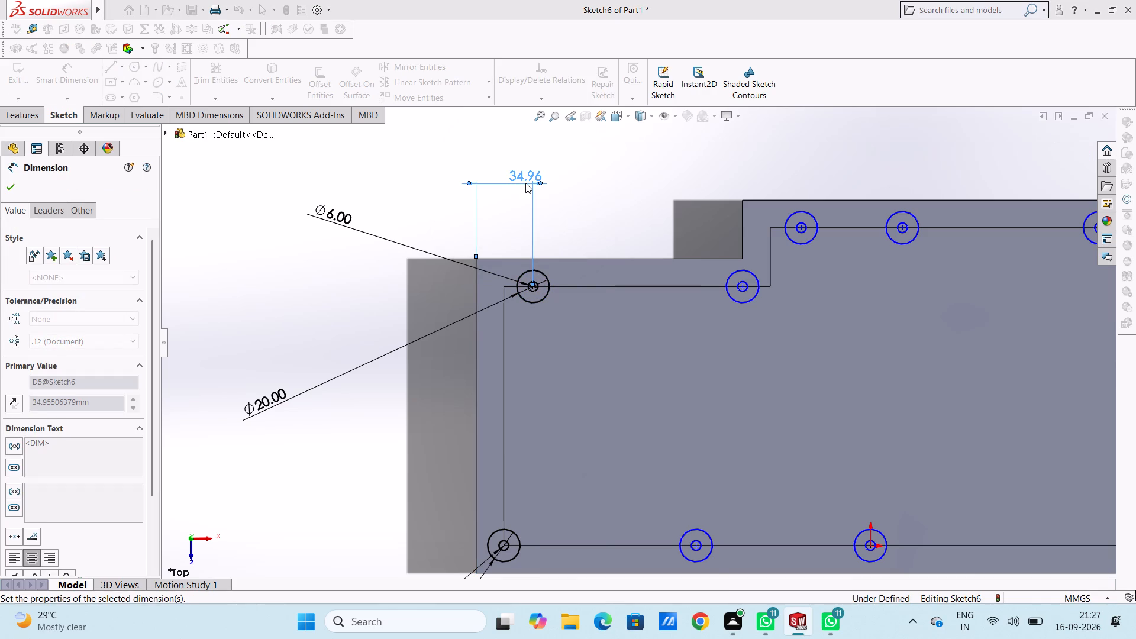
left_click(586, 219)
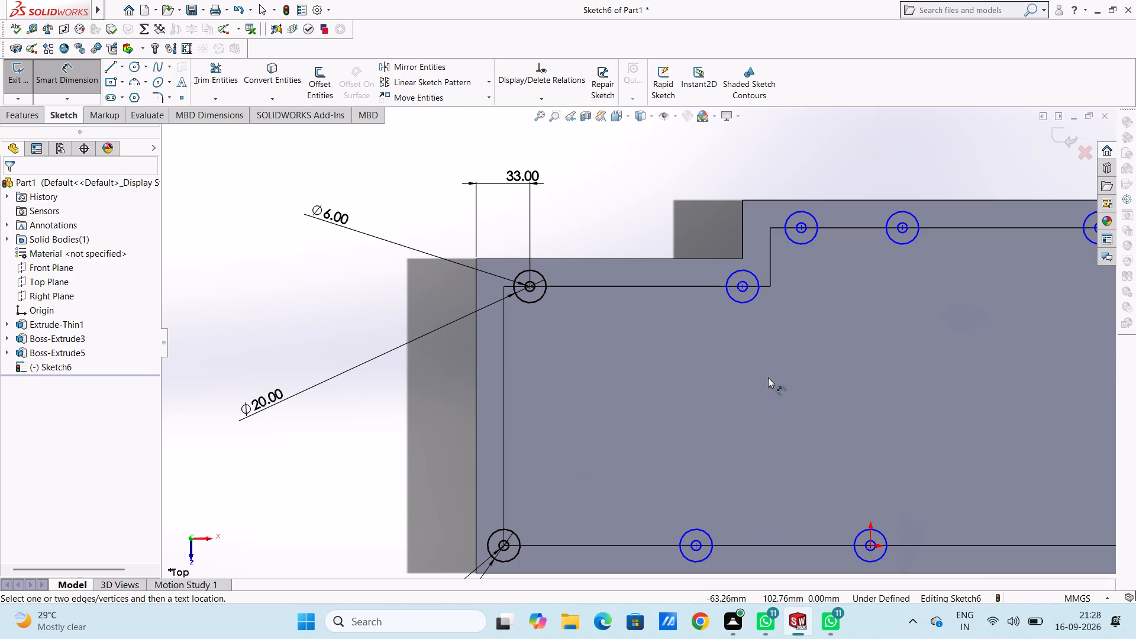
Dimension the concentric circles beside the step, at X = -78.5 mm, with diameters of 20 mm and 6 mm.
scroll(768, 377, "down", 3)
scroll(768, 377, "up", 2)
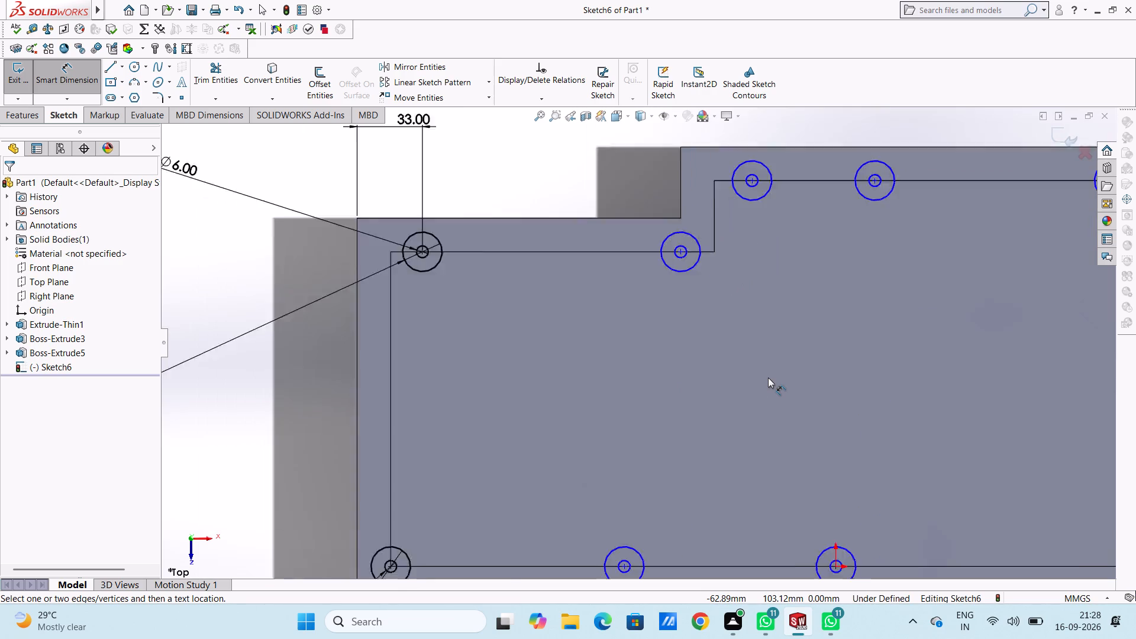
scroll(768, 377, "up", 1)
scroll(813, 132, "down", 3)
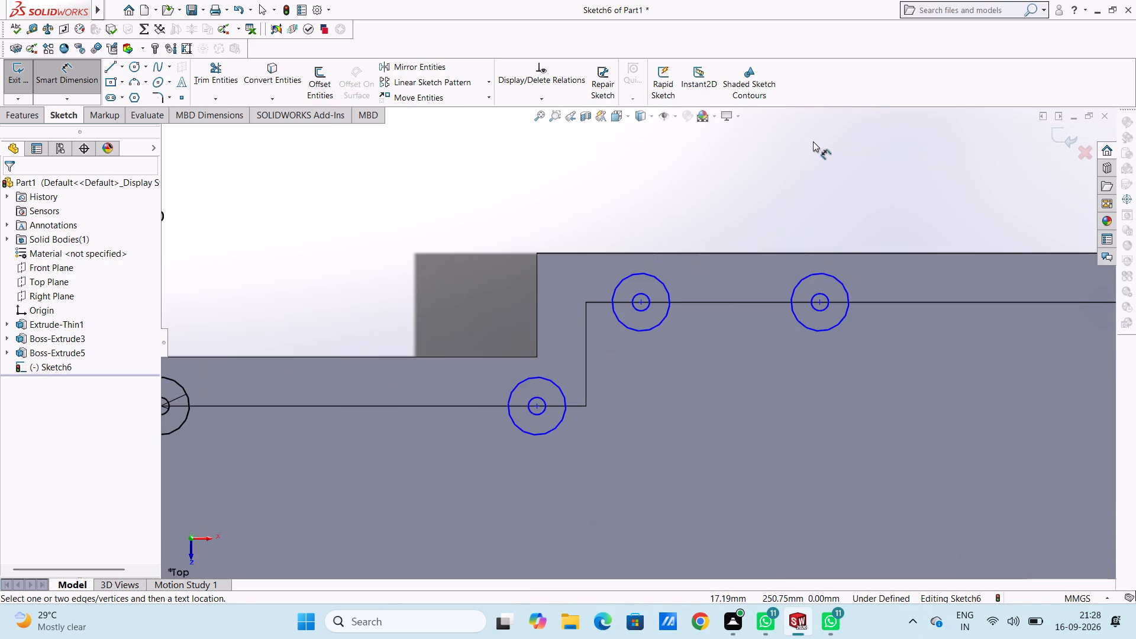
scroll(813, 141, "up", 2)
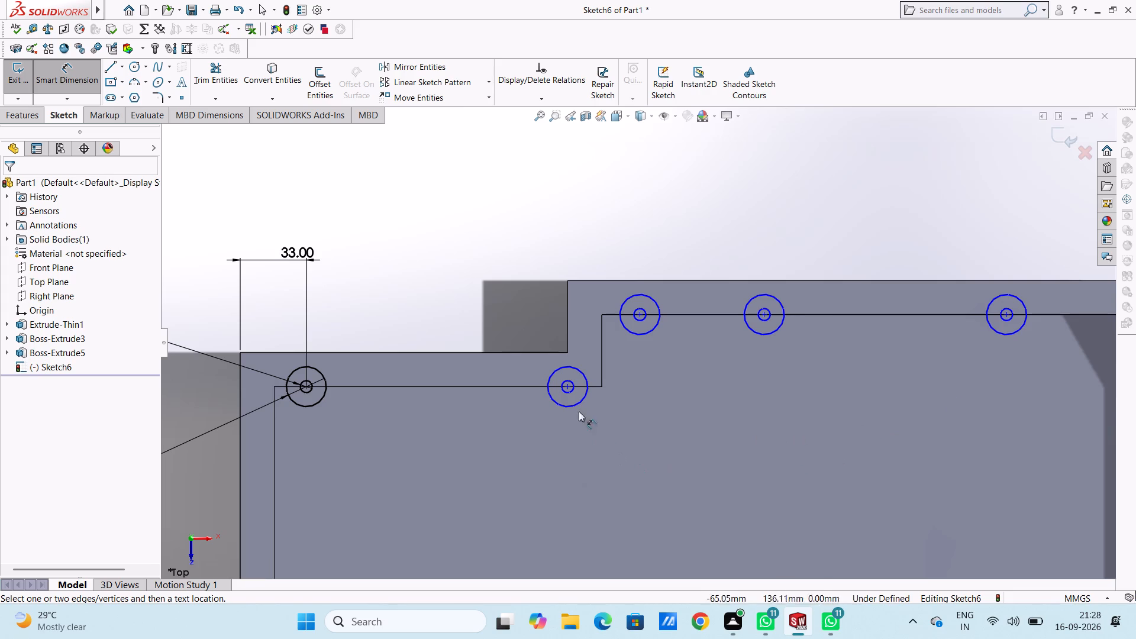
left_click(555, 369)
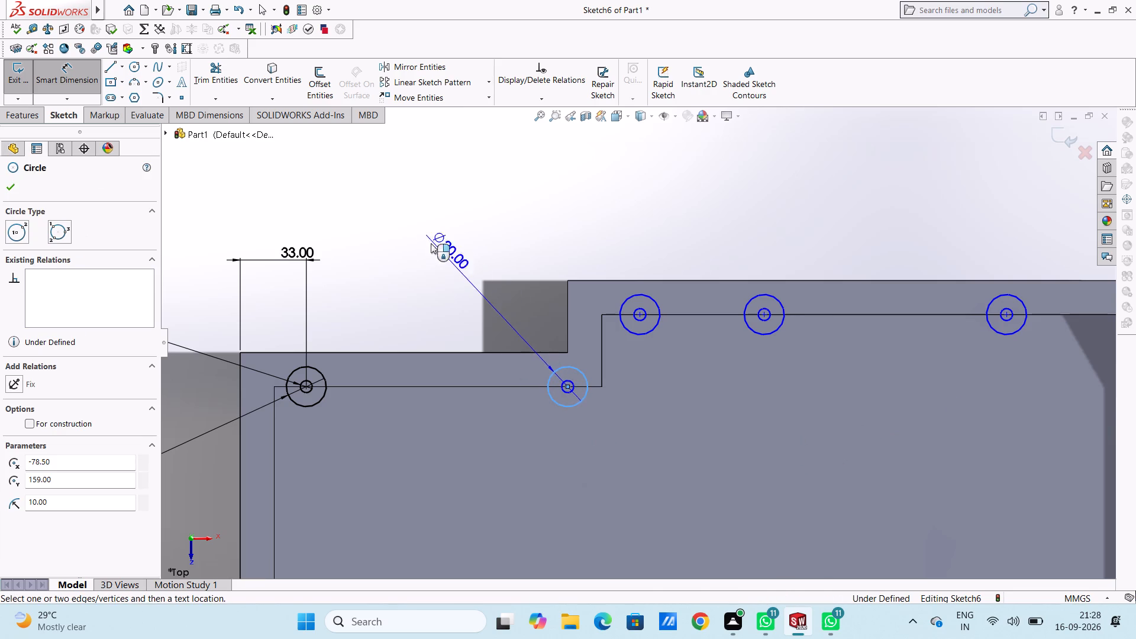
left_click(415, 222)
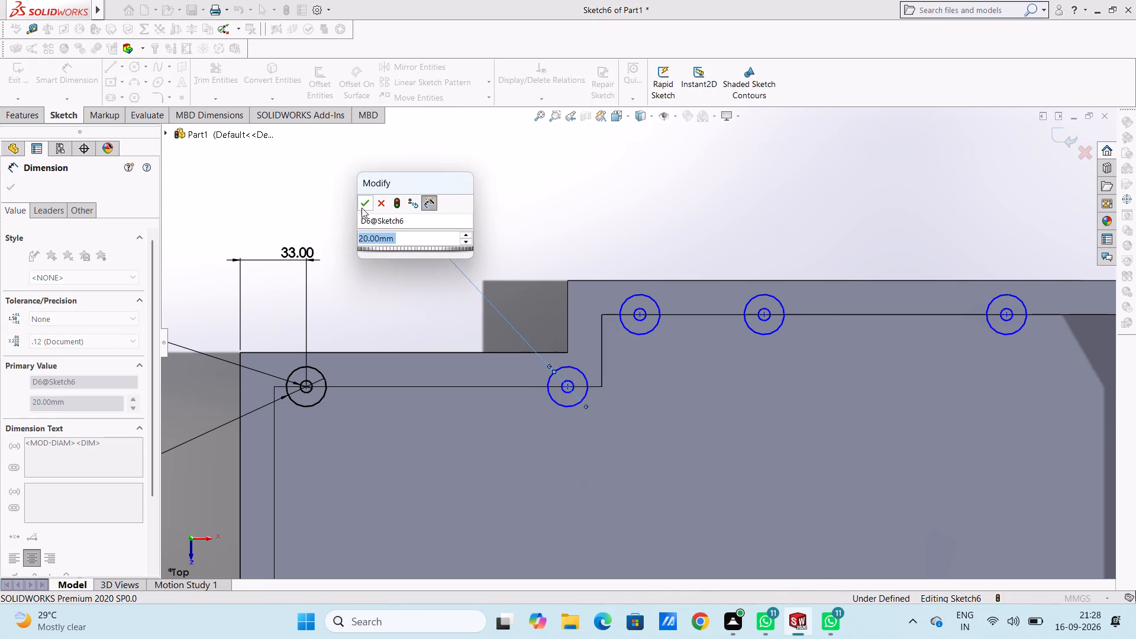
left_click(362, 206)
left_click(376, 263)
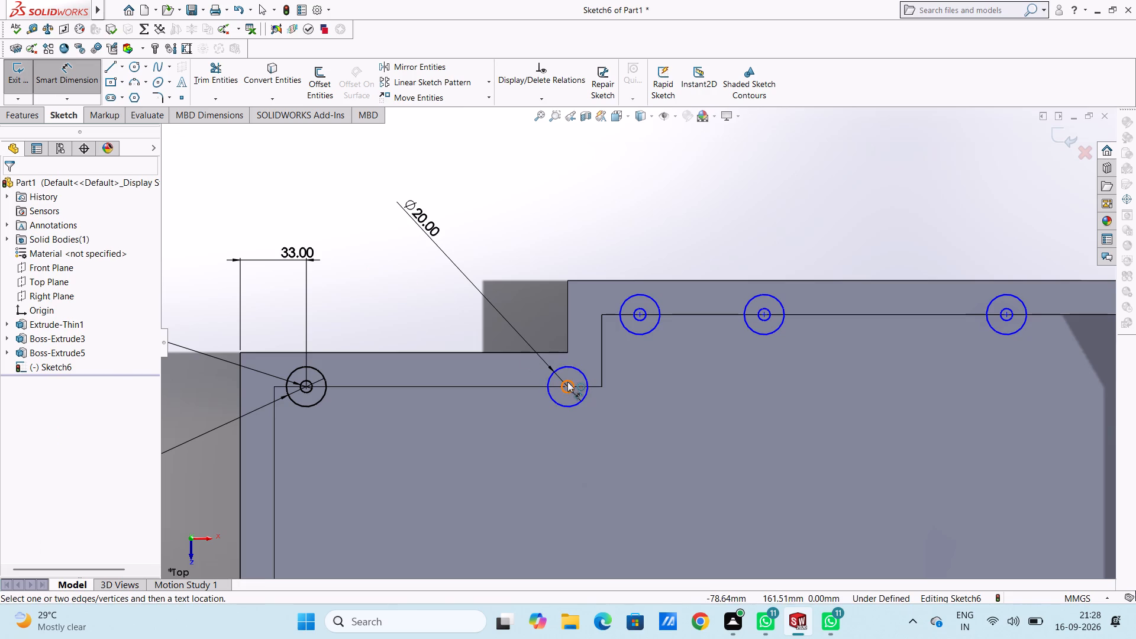
left_click(567, 382)
left_click(478, 199)
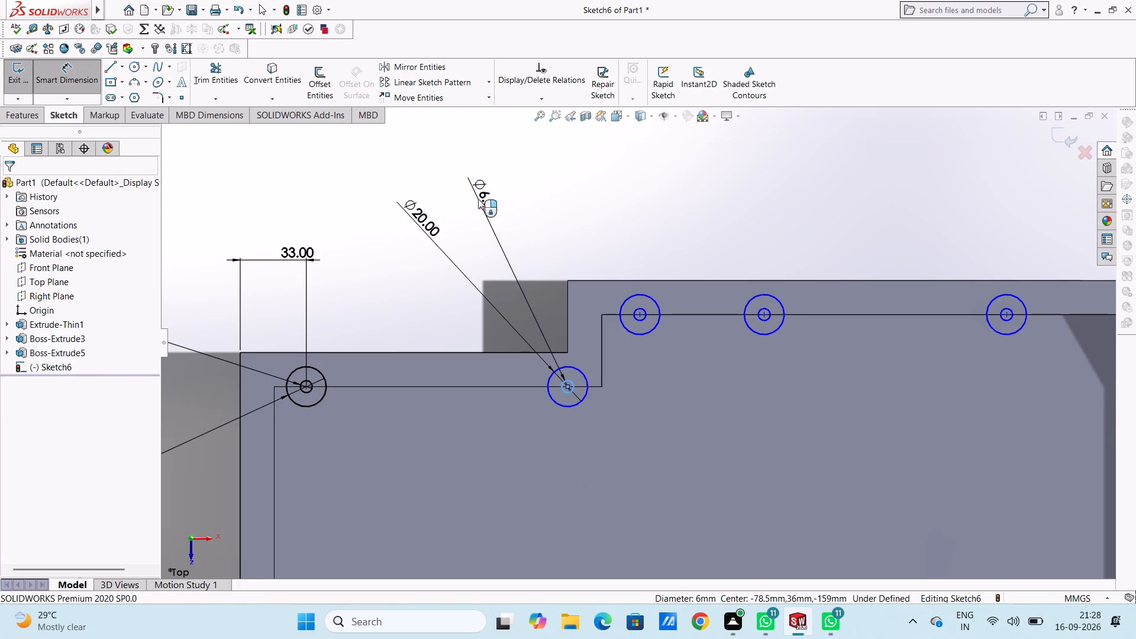
left_click(425, 184)
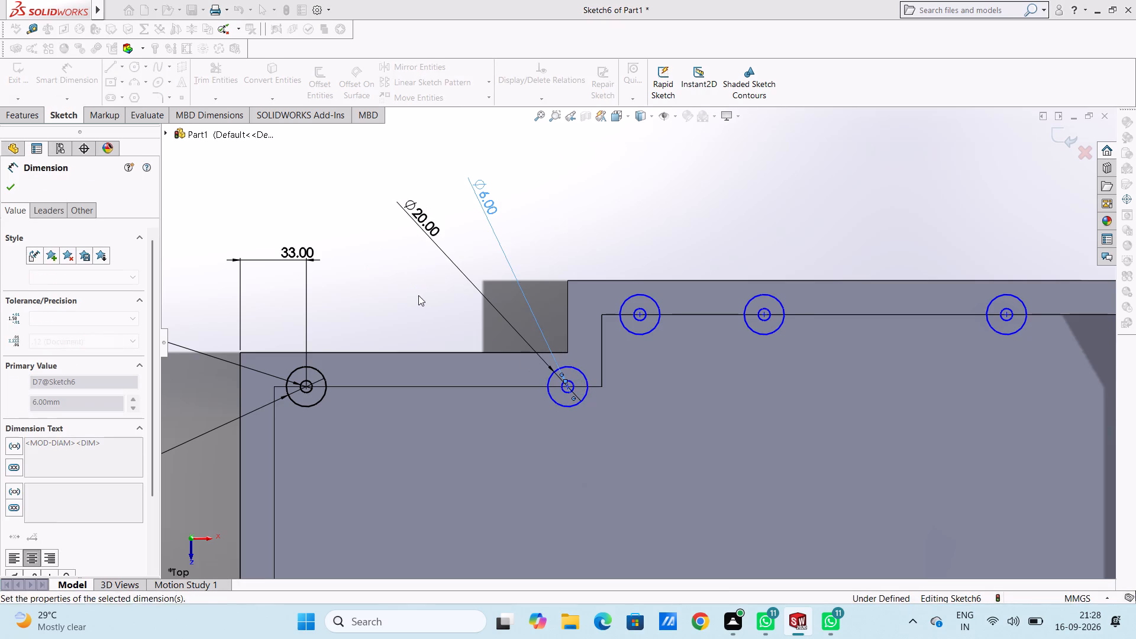
left_click(420, 299)
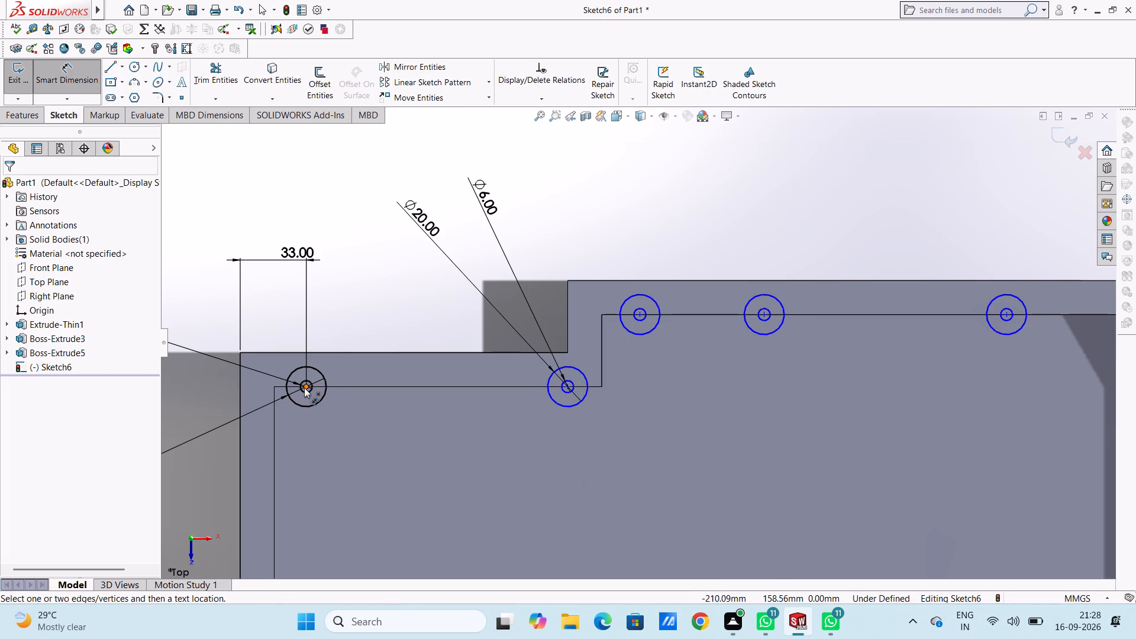
Dimension the horizontal spacing between the two circle-pair centres on the lower stepped section's upper inner edge as 157 mm.
left_click(305, 386)
left_click(568, 386)
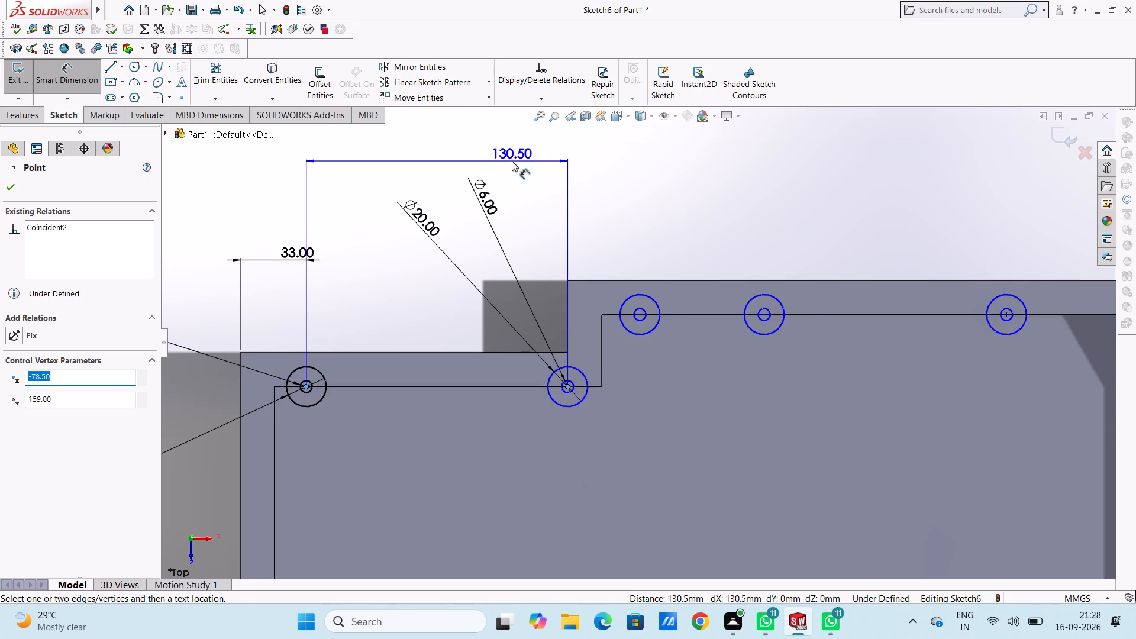
left_click(512, 161)
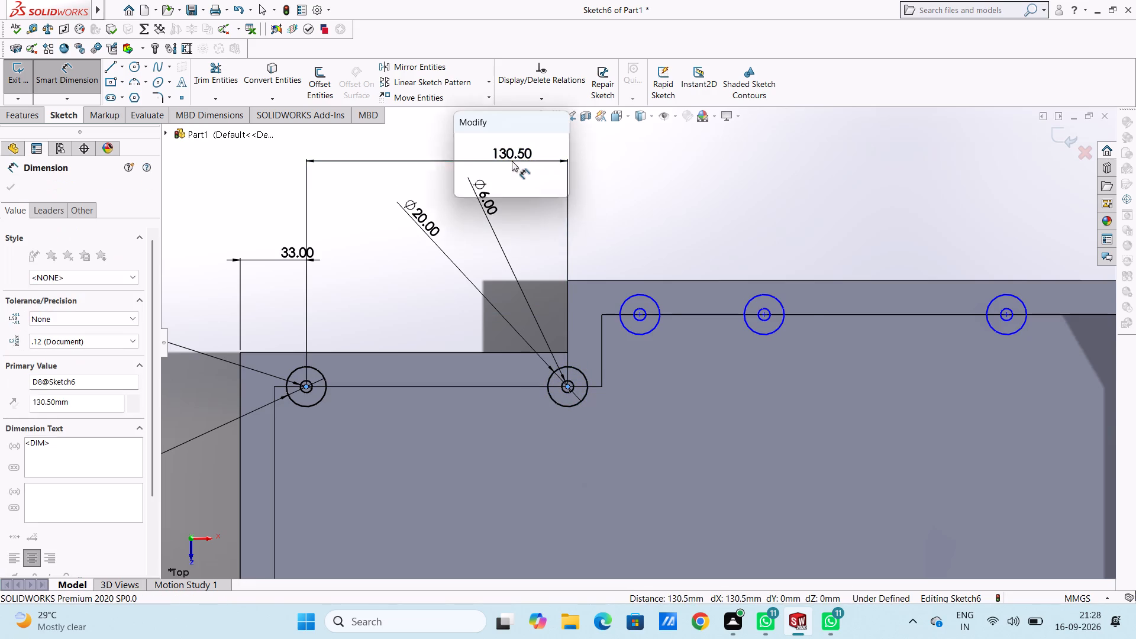
type("157")
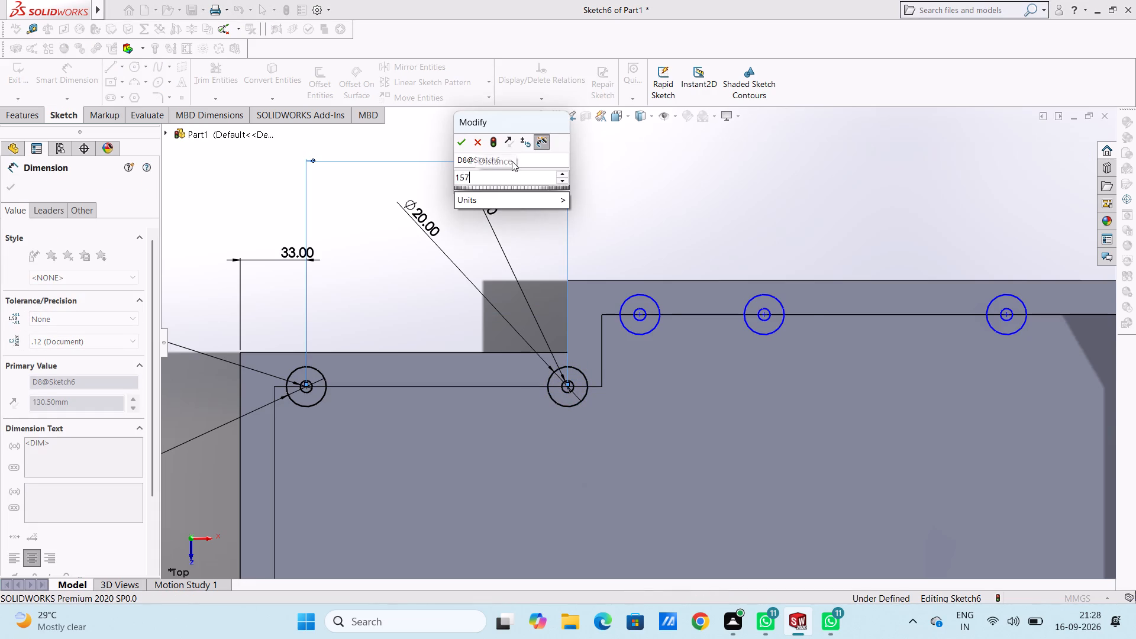
key("Return")
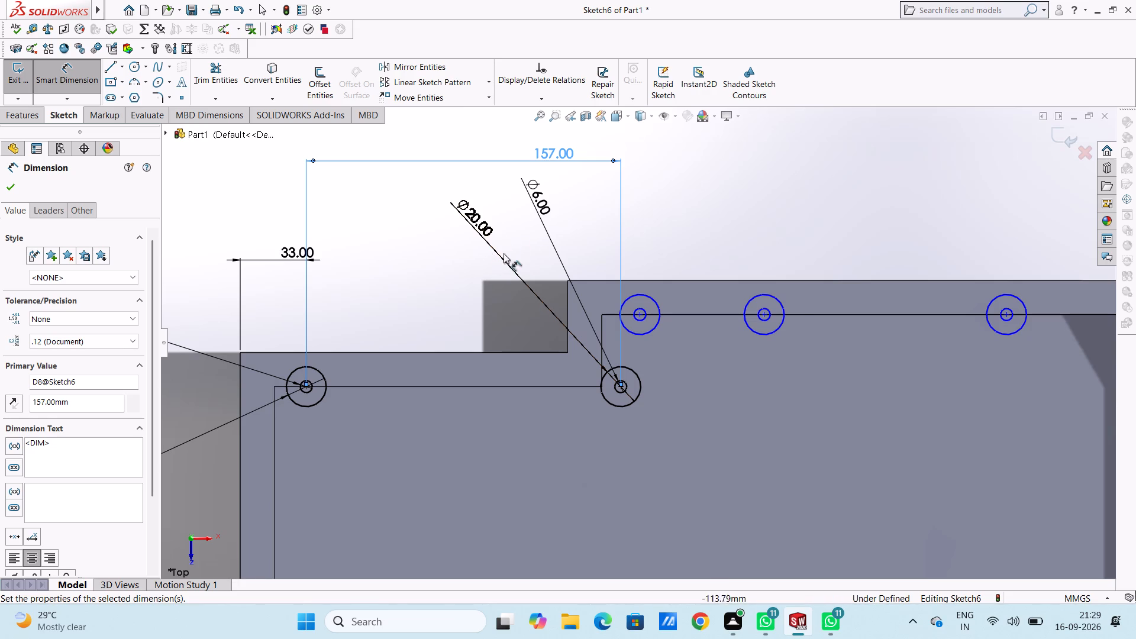
Set the spacing between those two circle-pair centres to 147 mm.
double_click(559, 149)
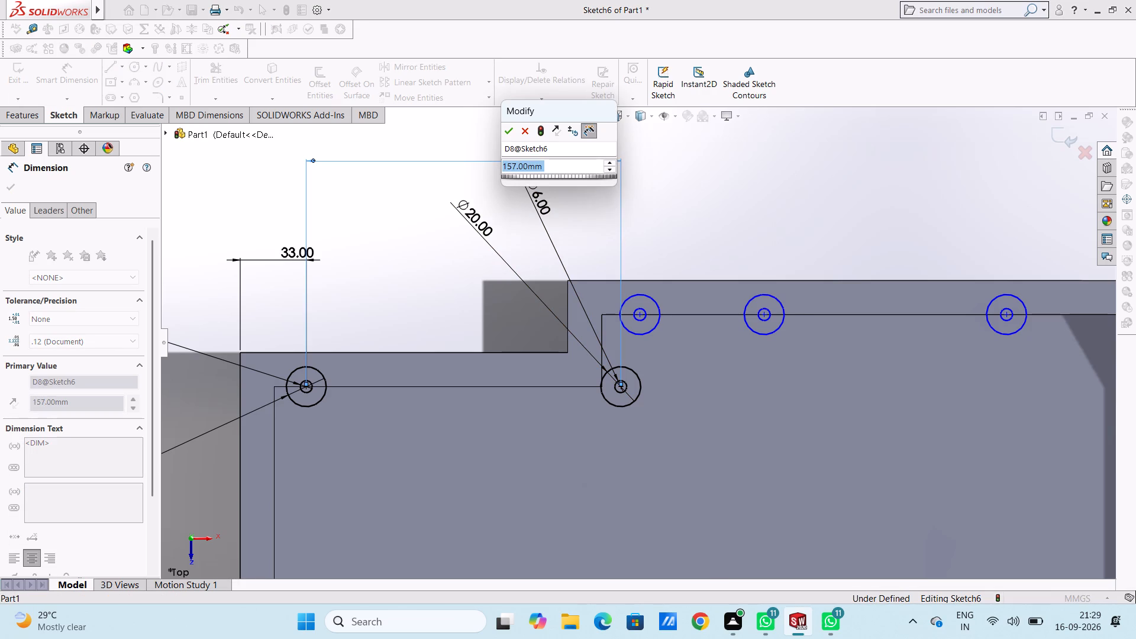
key("4")
key("BackSpace")
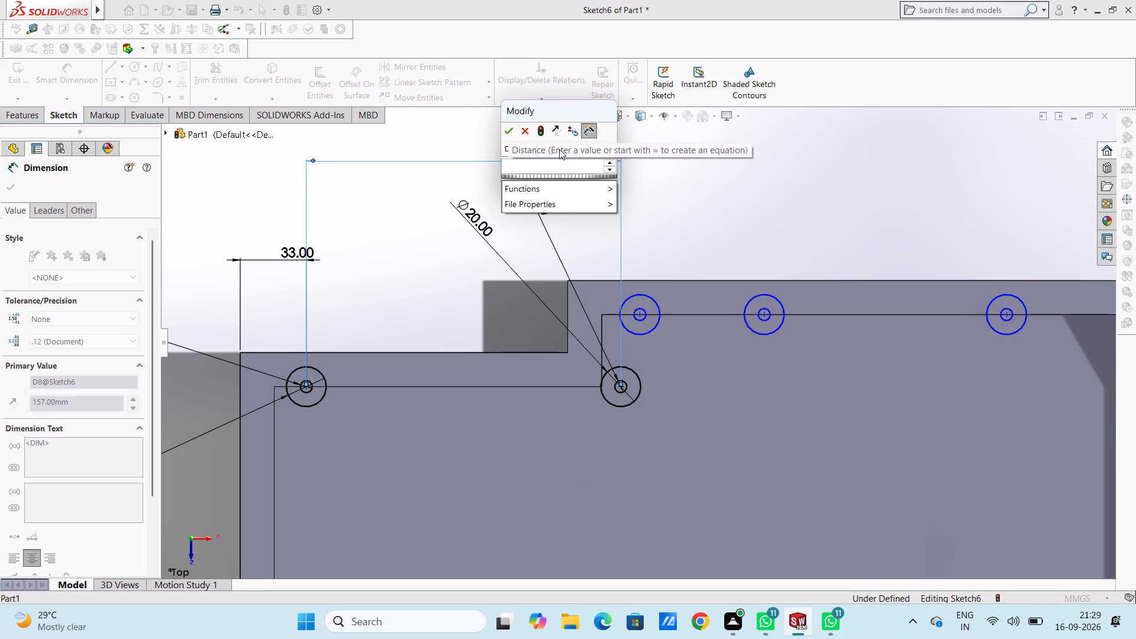
type("147")
key("Return")
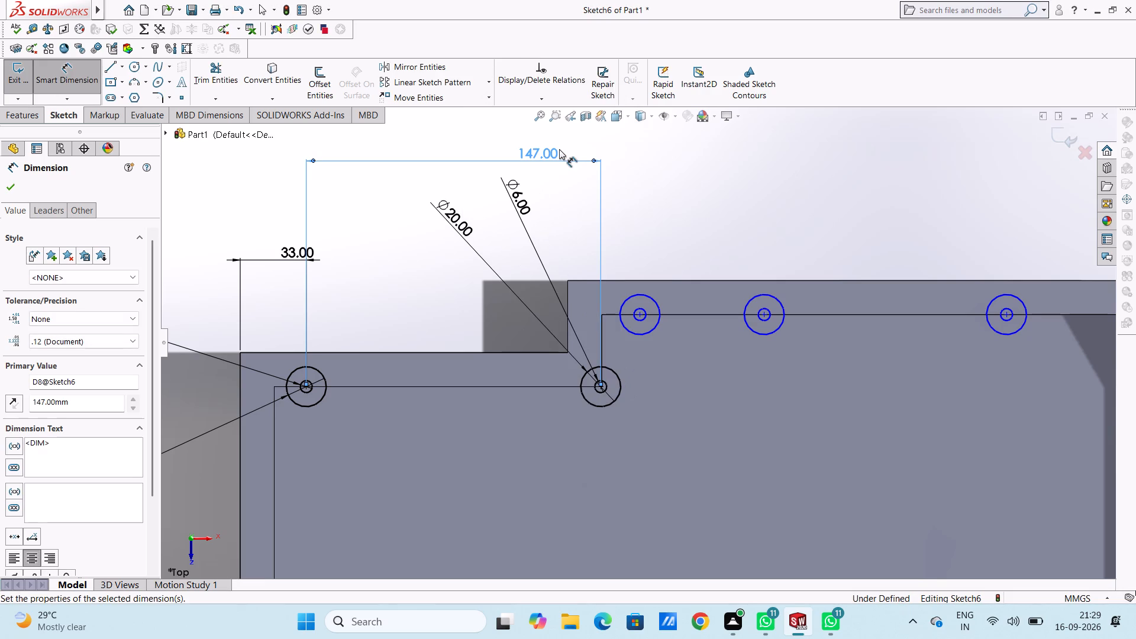
scroll(625, 339, "down", 3)
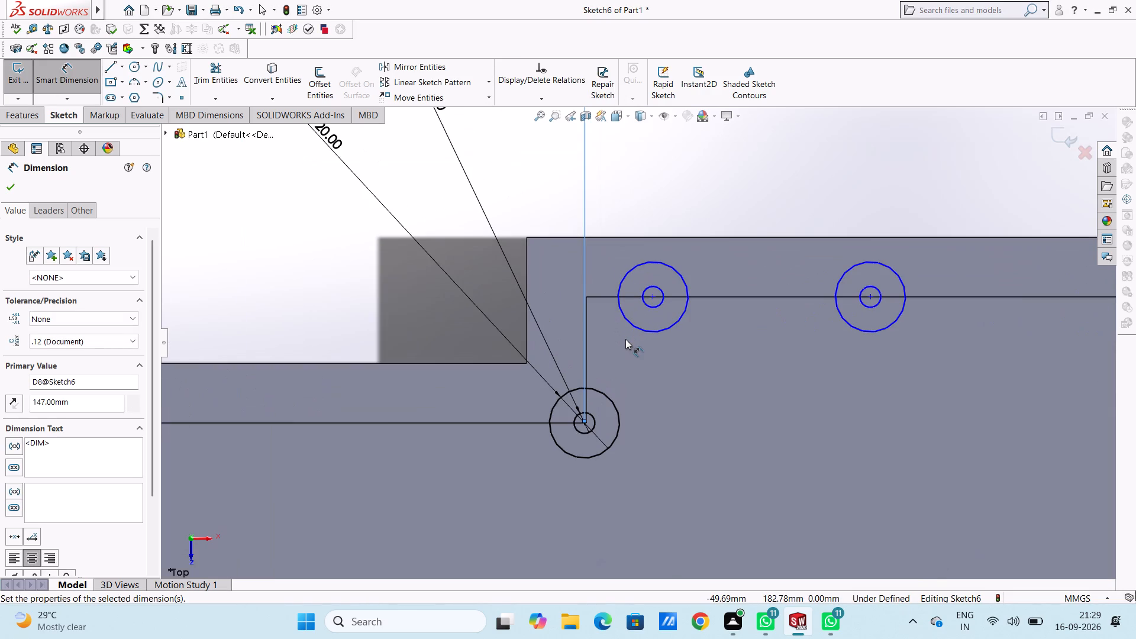
Set the spacing between the two circle-pair centres on the lower stepped section's upper inner edge to 147.5 mm.
scroll(620, 336, "down", 2)
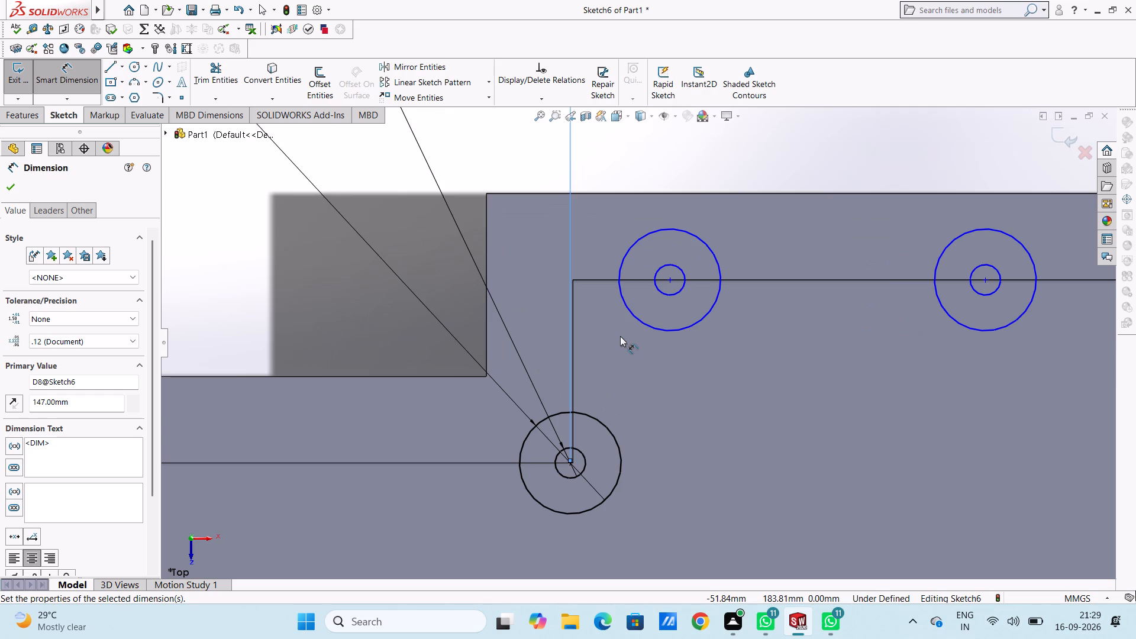
scroll(620, 336, "up", 8)
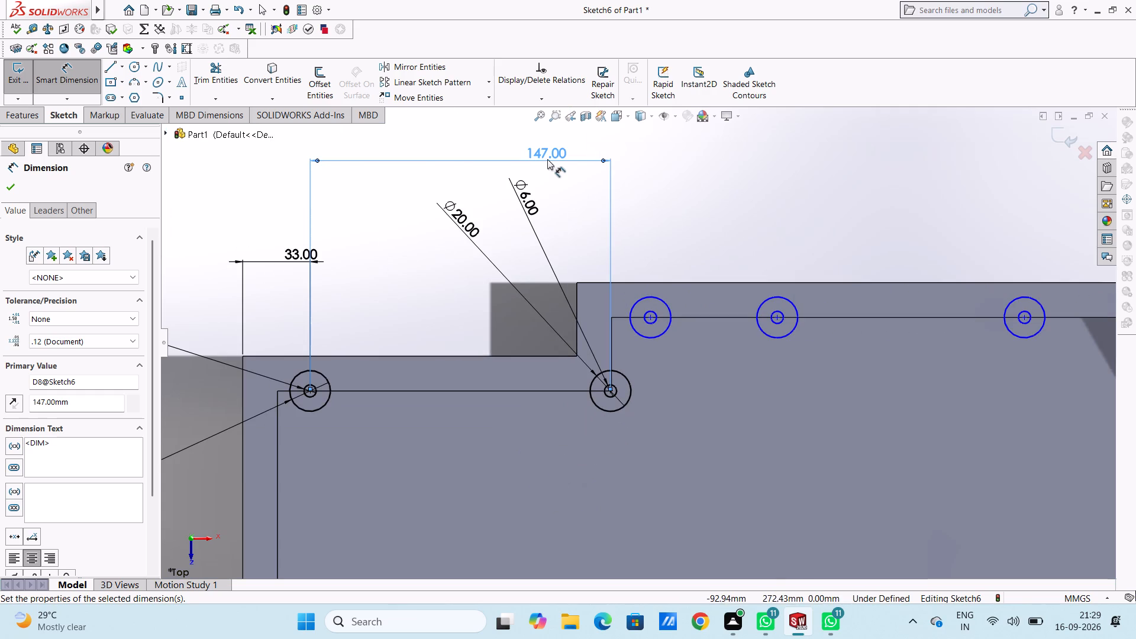
double_click(547, 159)
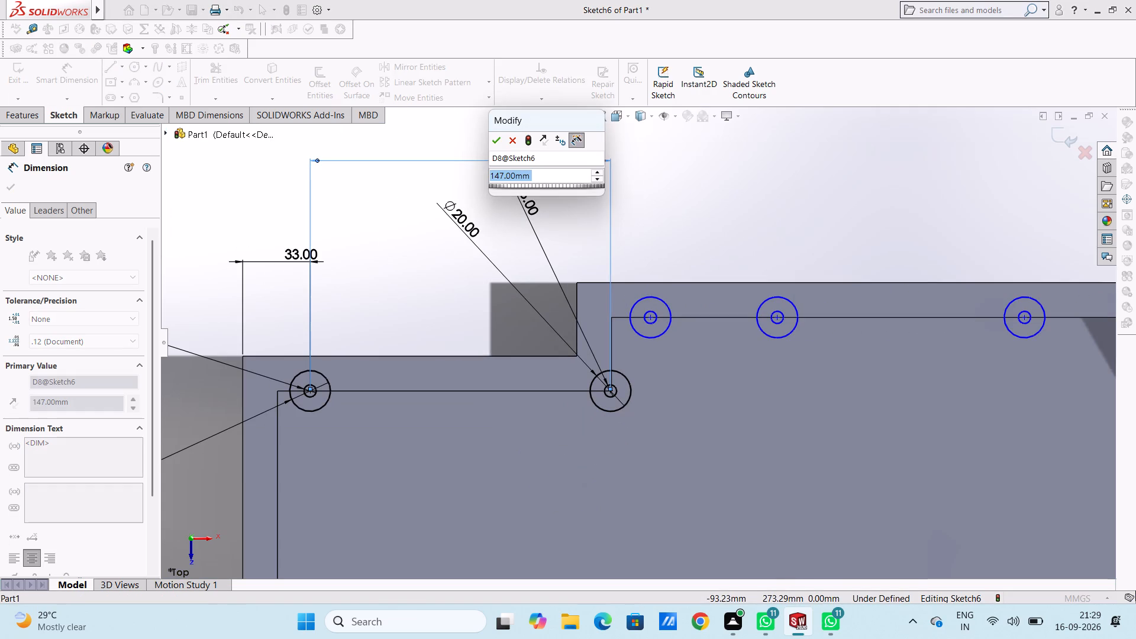
type("147.")
key("5")
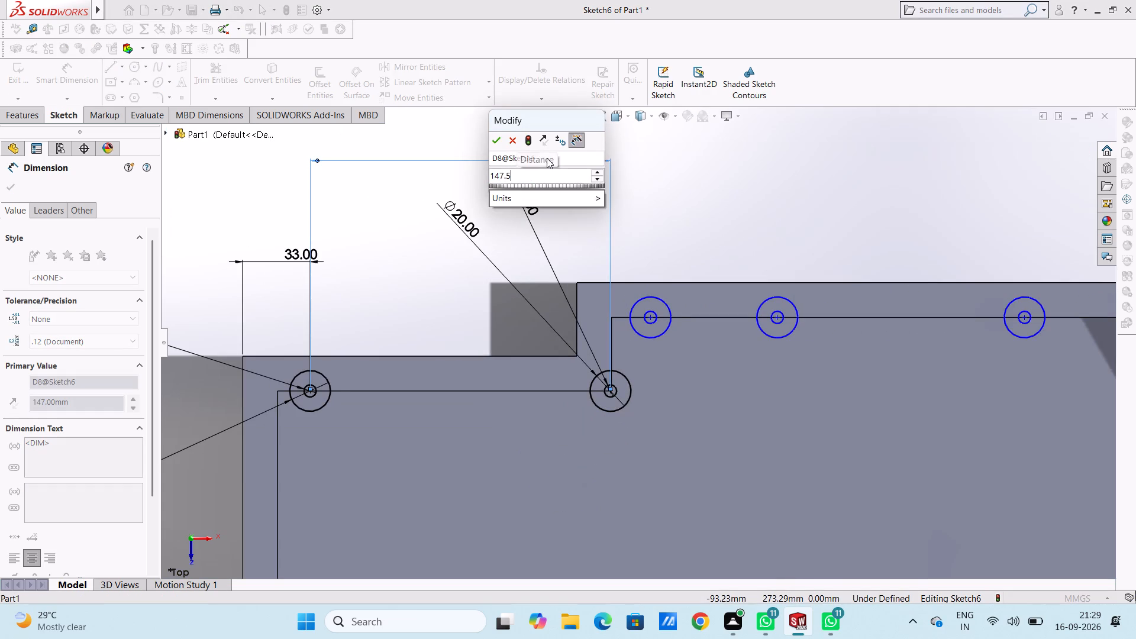
key("Return")
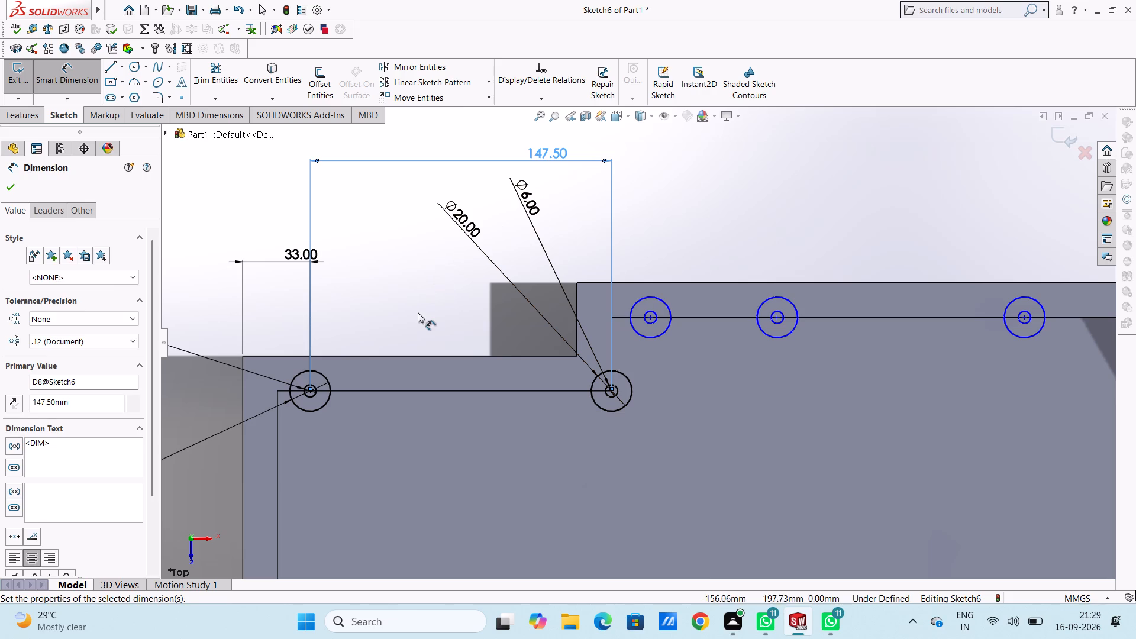
left_click(418, 312)
Dimension the concentric circles nearest the bevelled end on the upper inner edge with diameters of 20 mm and 6 mm.
scroll(667, 385, "down", 1)
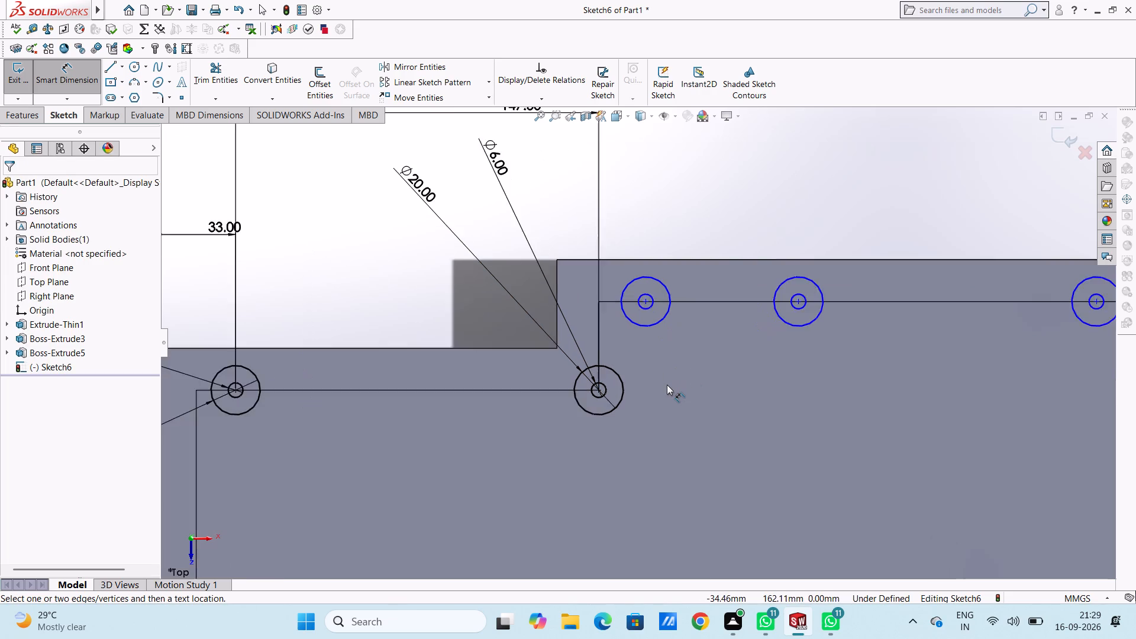
scroll(667, 385, "down", 2)
scroll(666, 385, "up", 5)
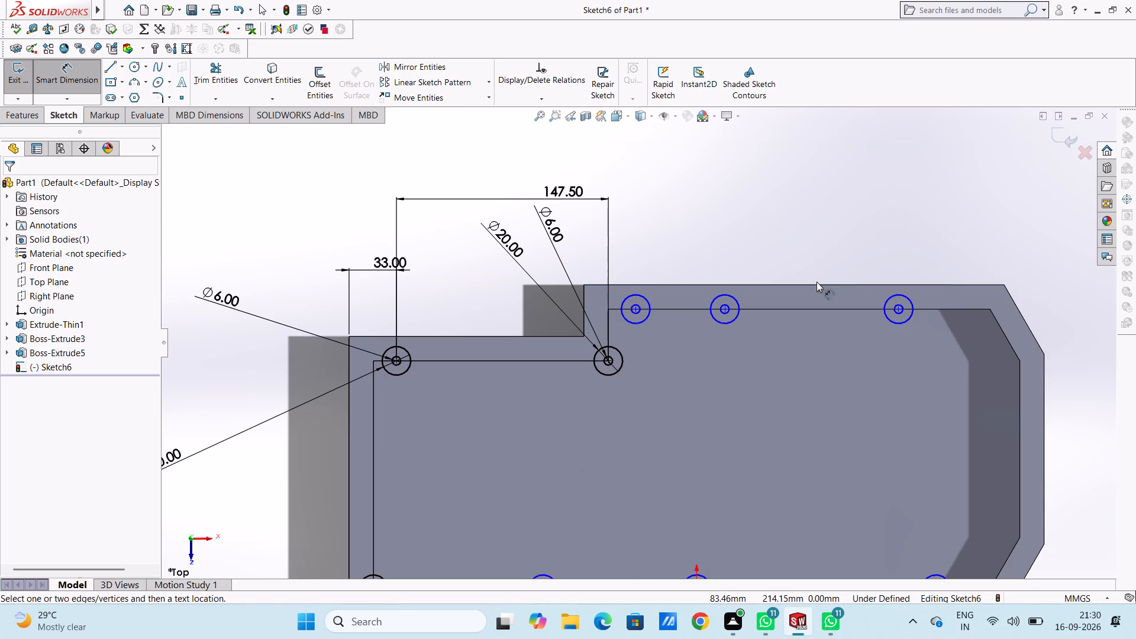
scroll(919, 310, "down", 3)
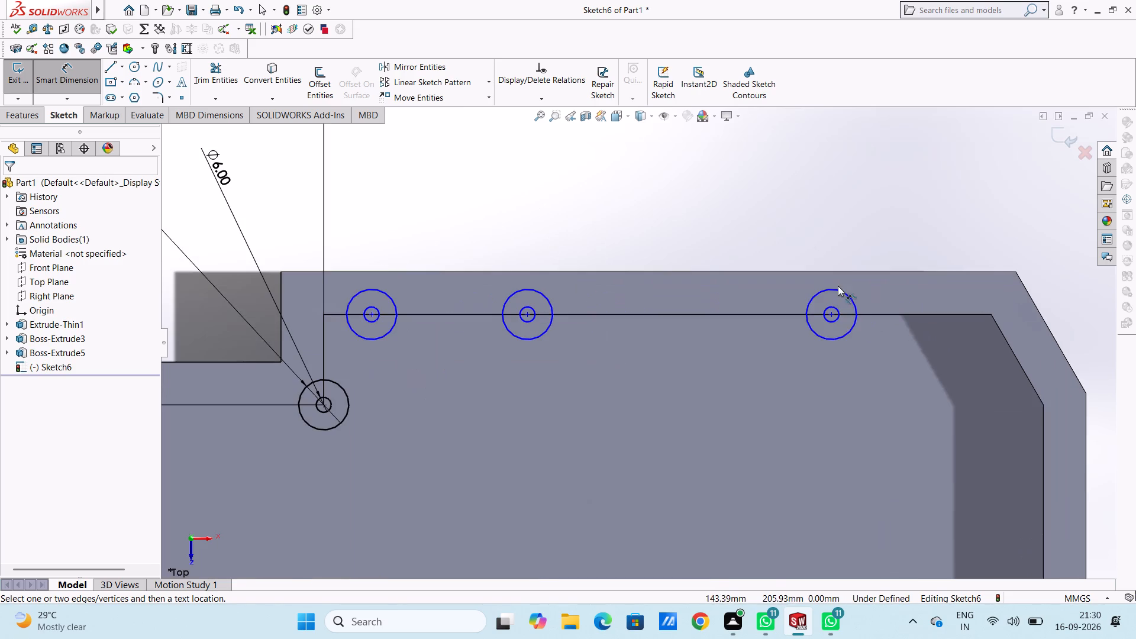
left_click(845, 295)
left_click(992, 176)
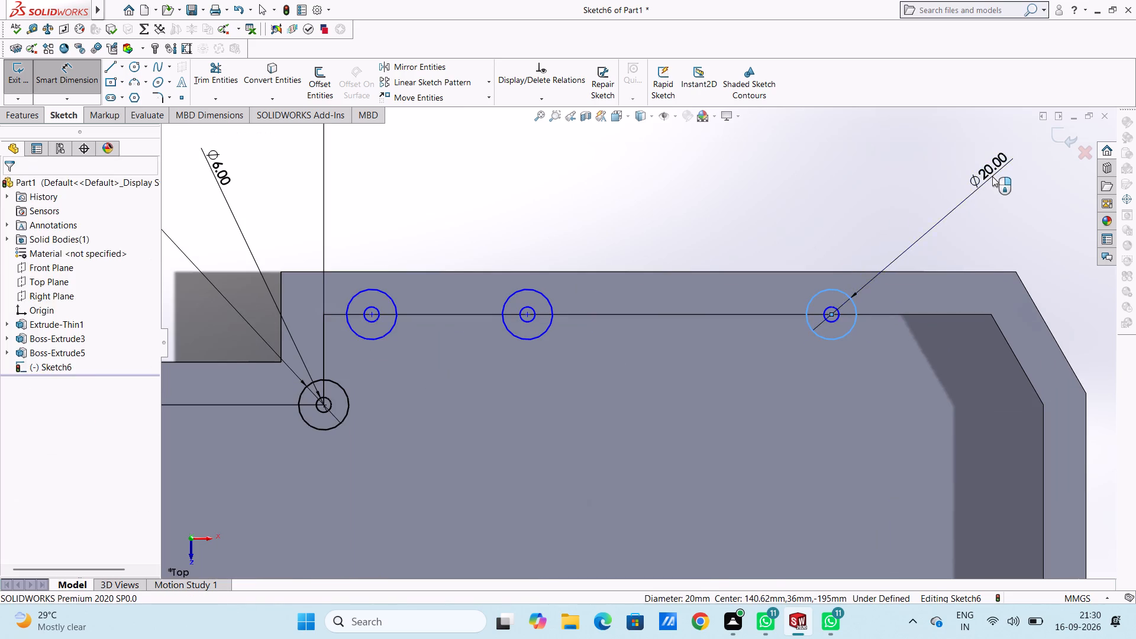
left_click(942, 158)
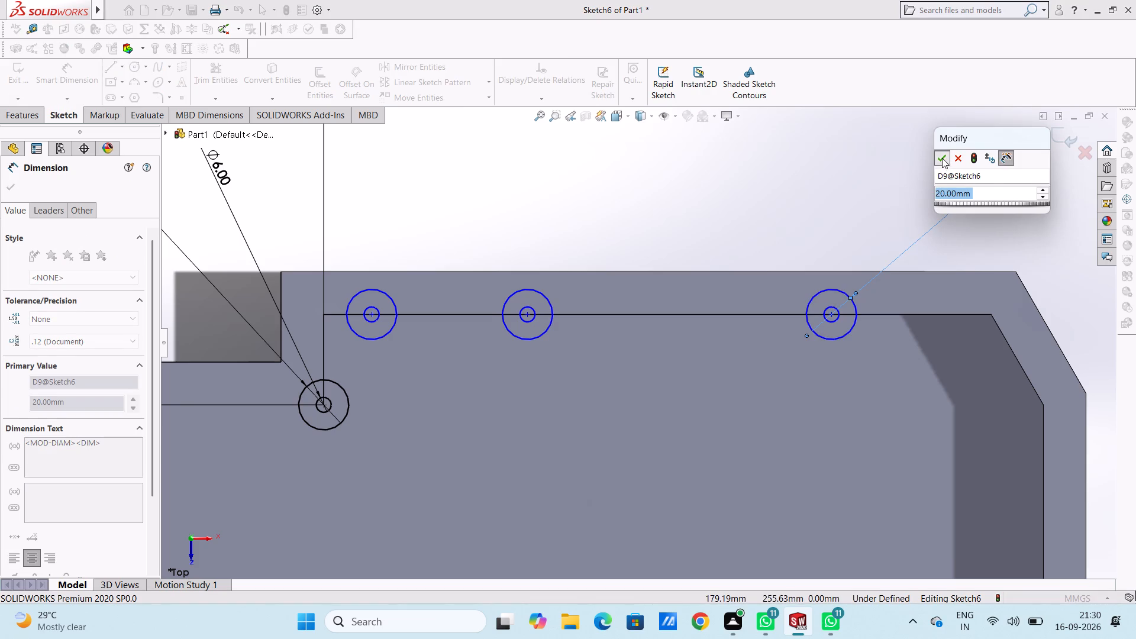
left_click(896, 189)
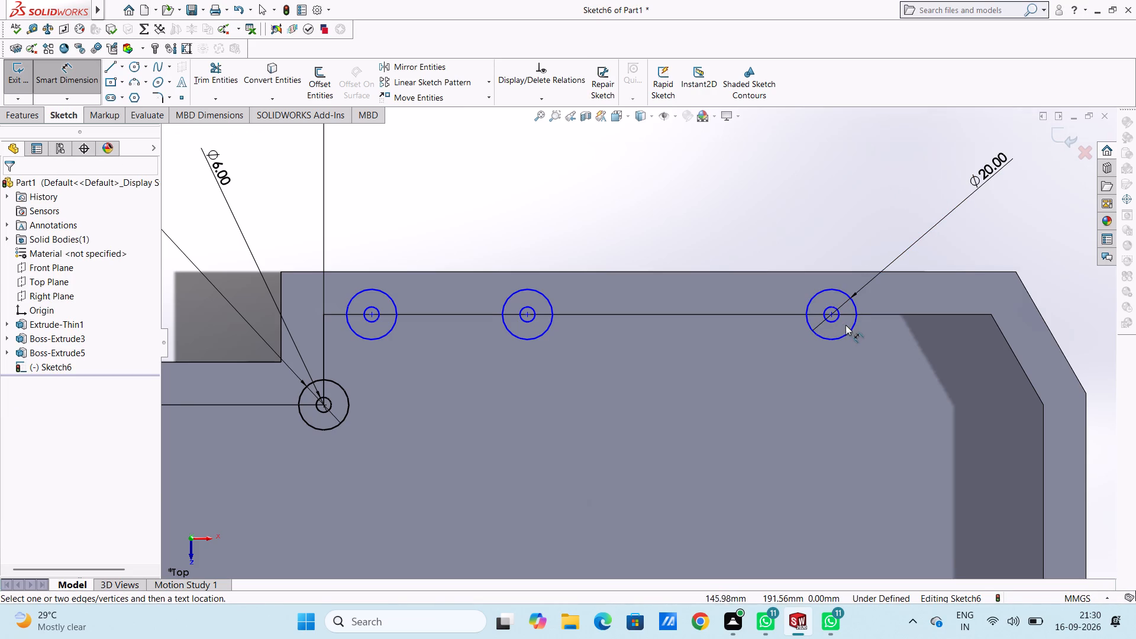
left_click(839, 319)
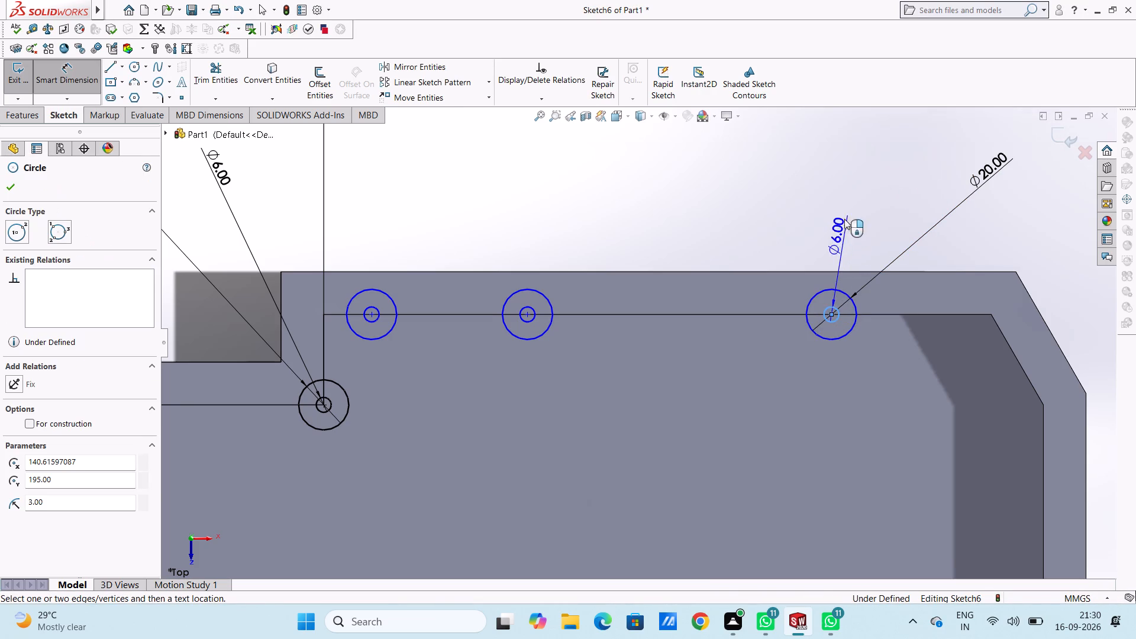
left_click(887, 156)
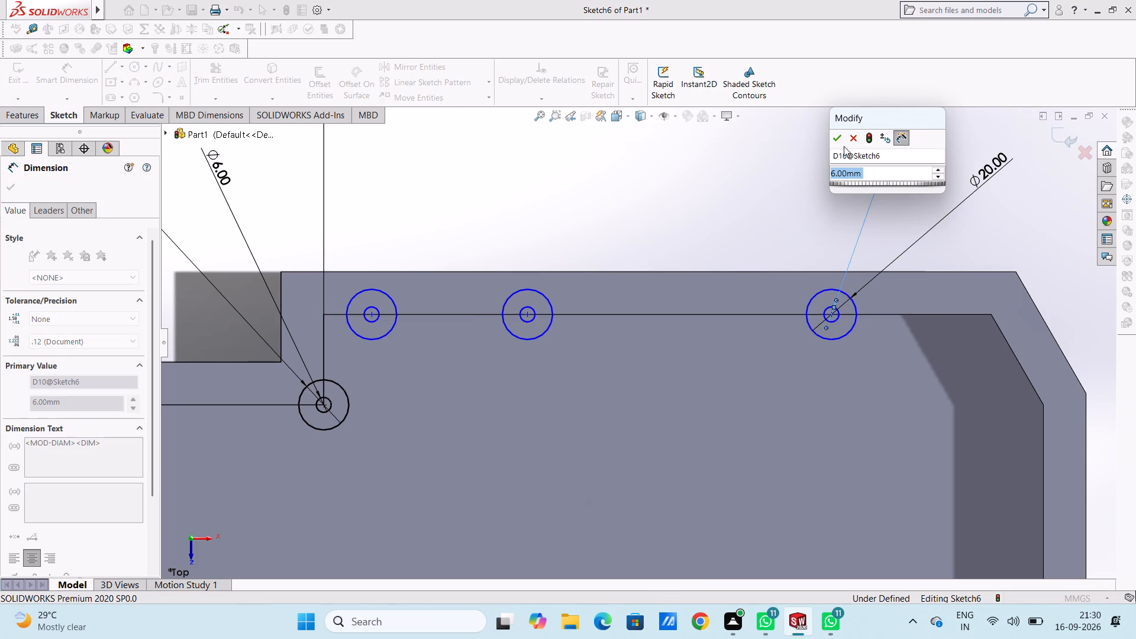
left_click(838, 139)
left_click(830, 174)
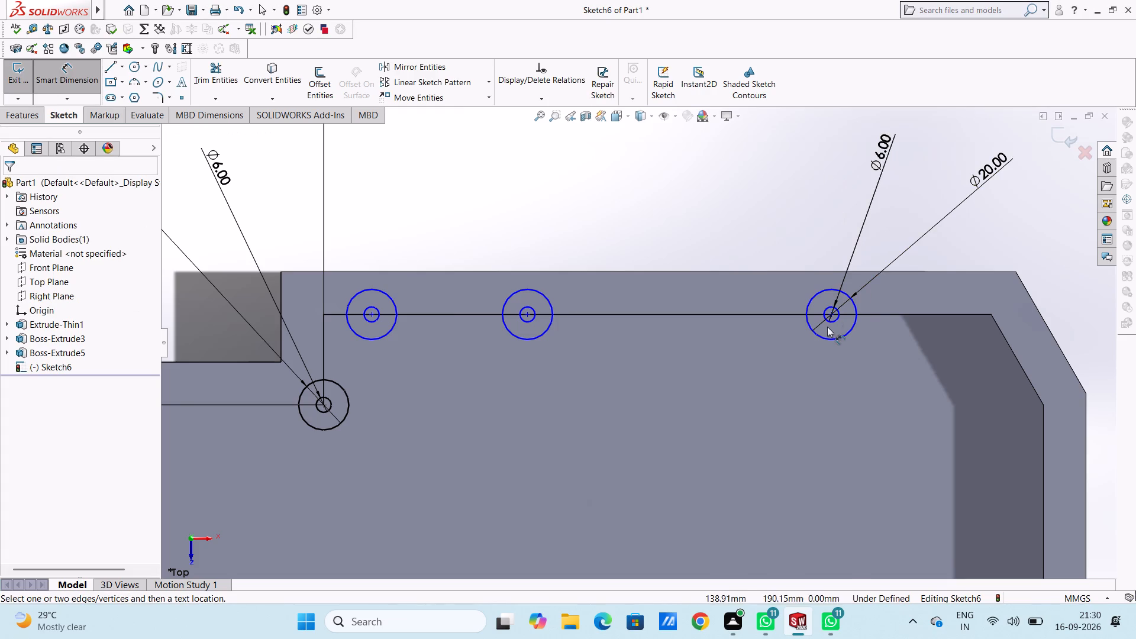
Dimension that circle pair's centre 65 mm horizontally from the flange's upper outer corner where the bevel starts.
left_click(833, 312)
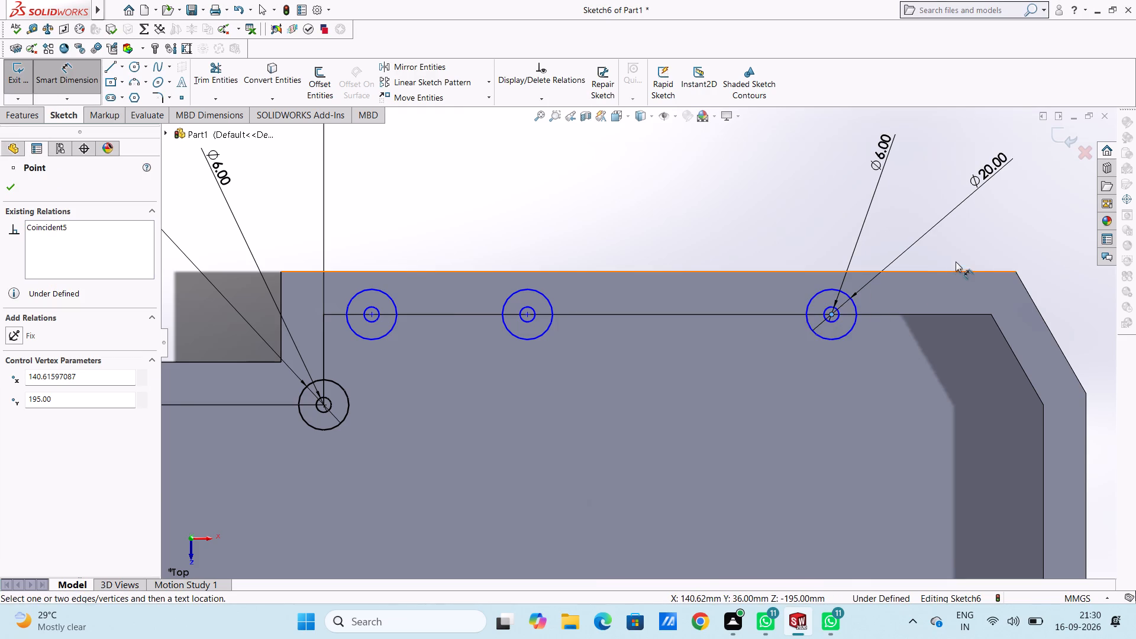
left_click(1017, 272)
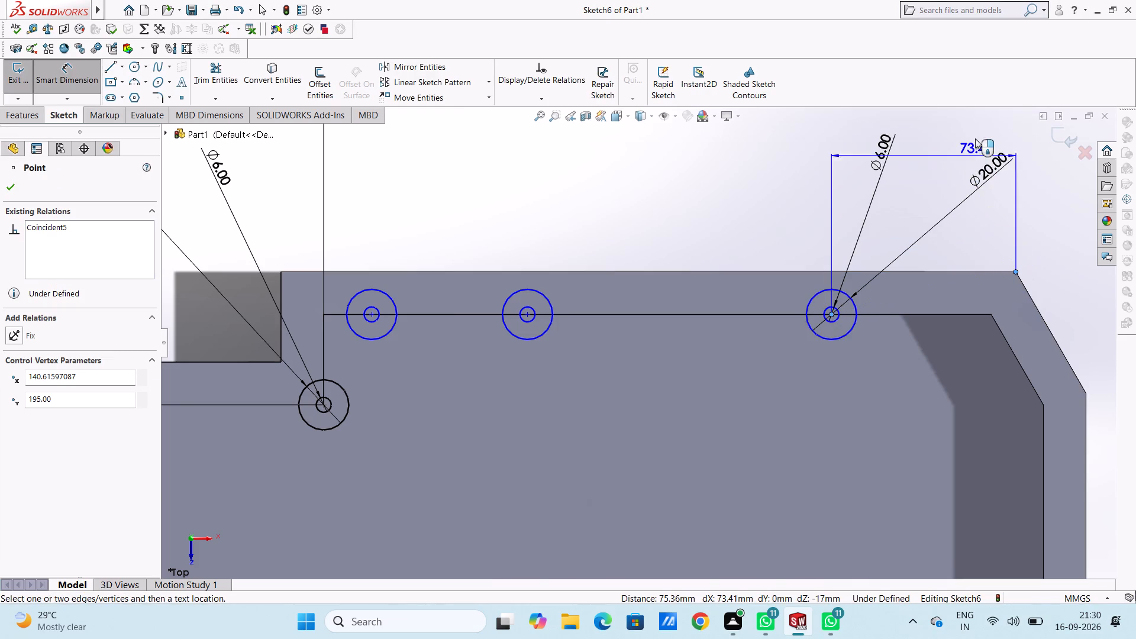
left_click(975, 134)
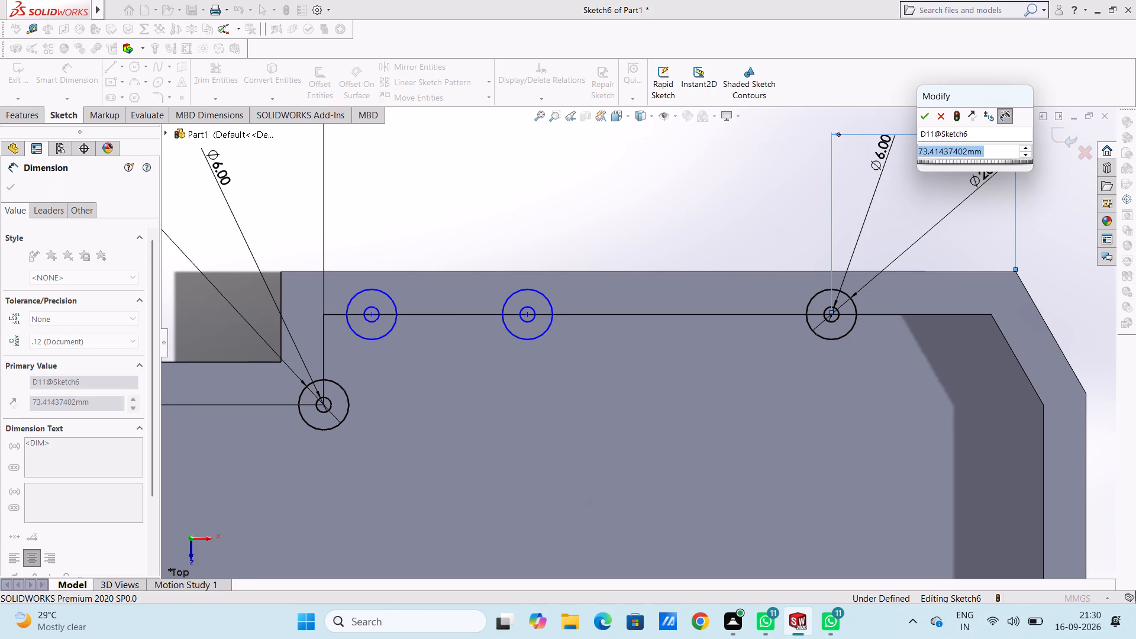
type("65")
key("Return")
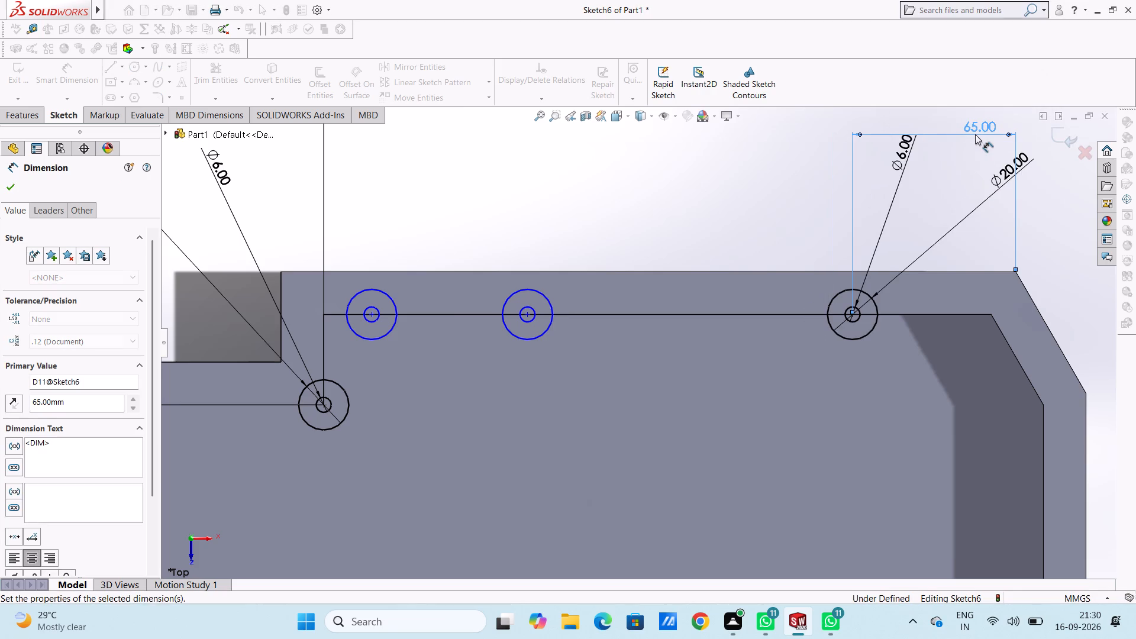
left_click(820, 176)
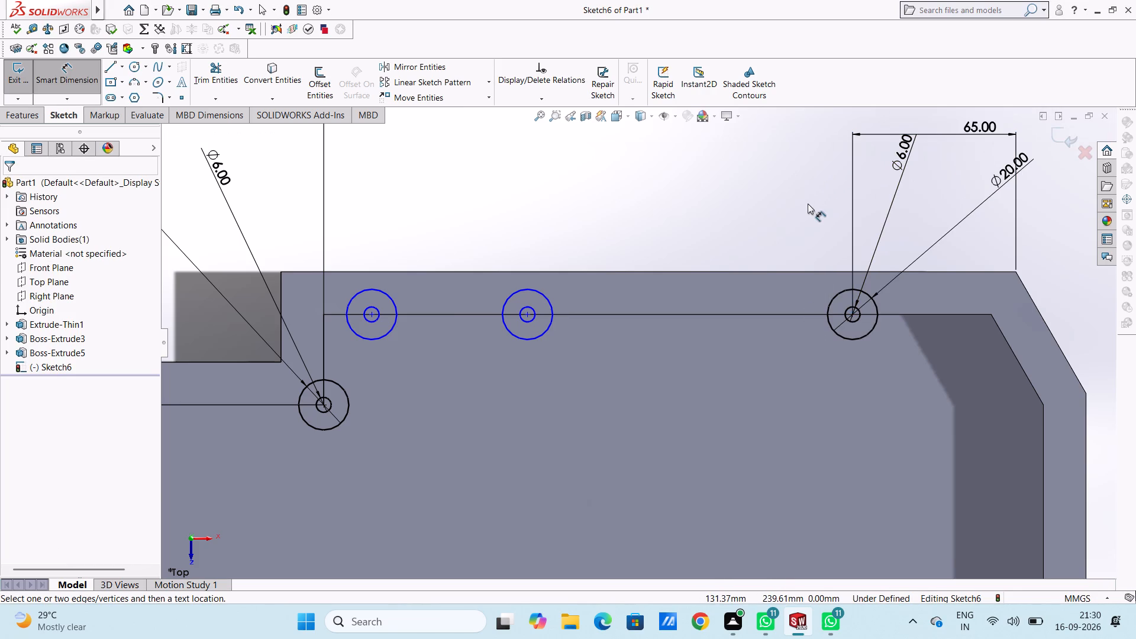
Dimension the concentric circles nearest the step on the taller section's upper inner edge with diameters of 20 mm and 6 mm.
scroll(808, 204, "up", 2)
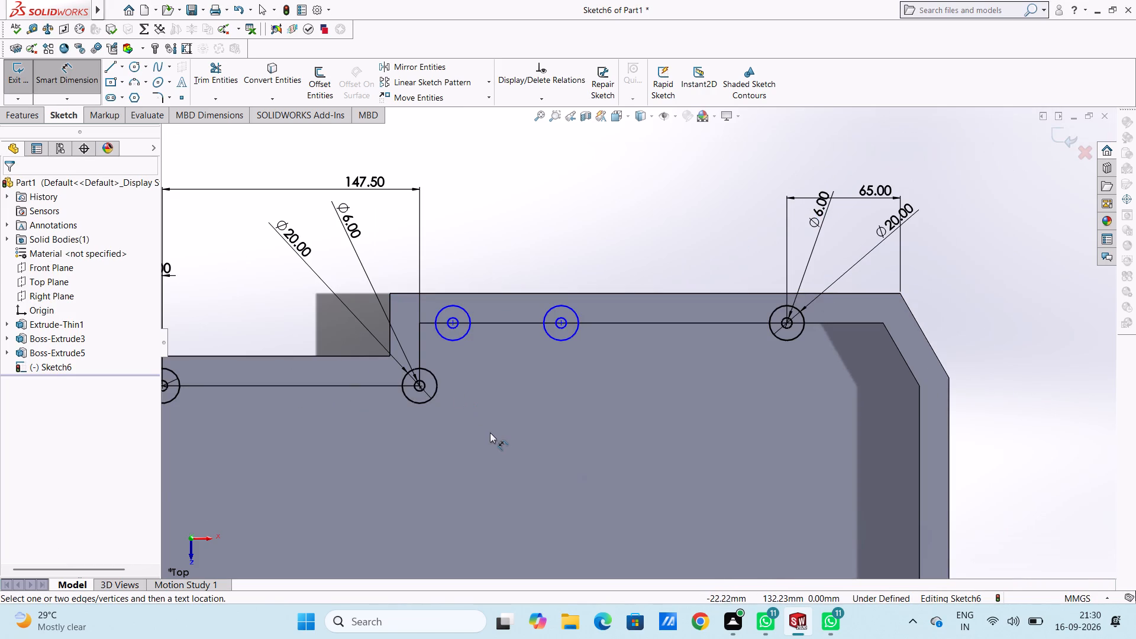
scroll(521, 384, "down", 3)
scroll(476, 330, "up", 3)
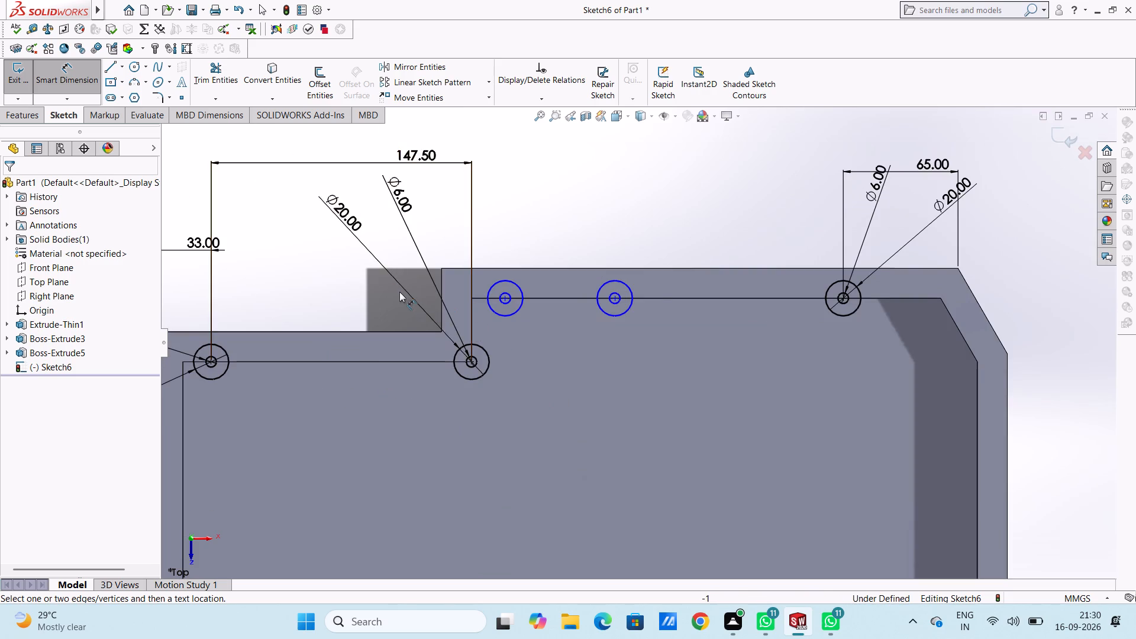
scroll(400, 291, "down", 3)
scroll(403, 295, "up", 4)
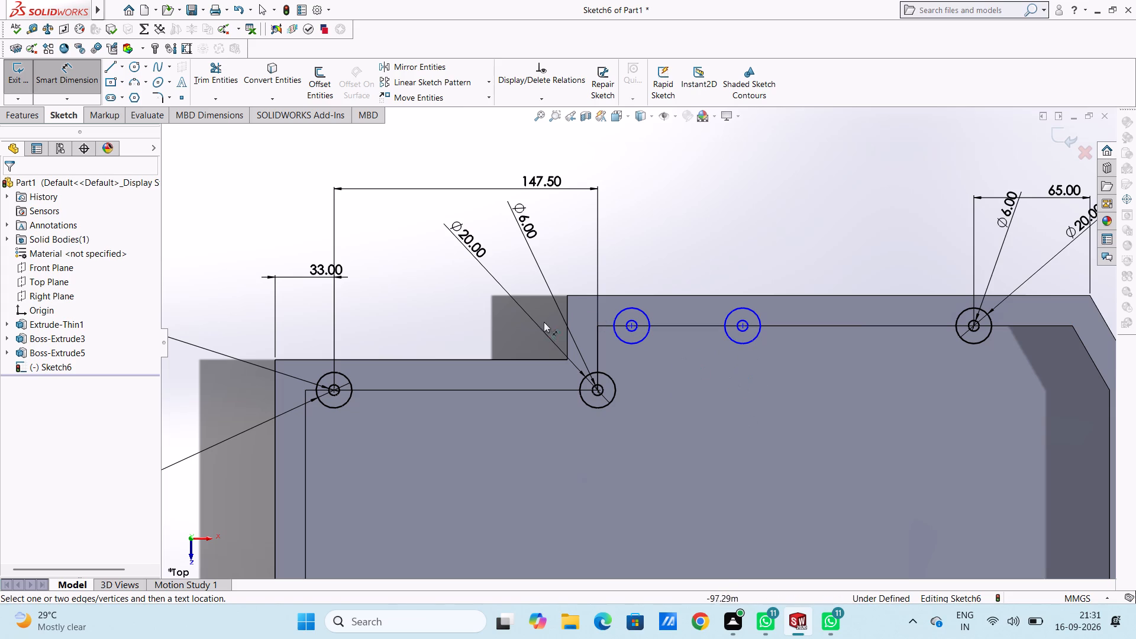
left_click(645, 314)
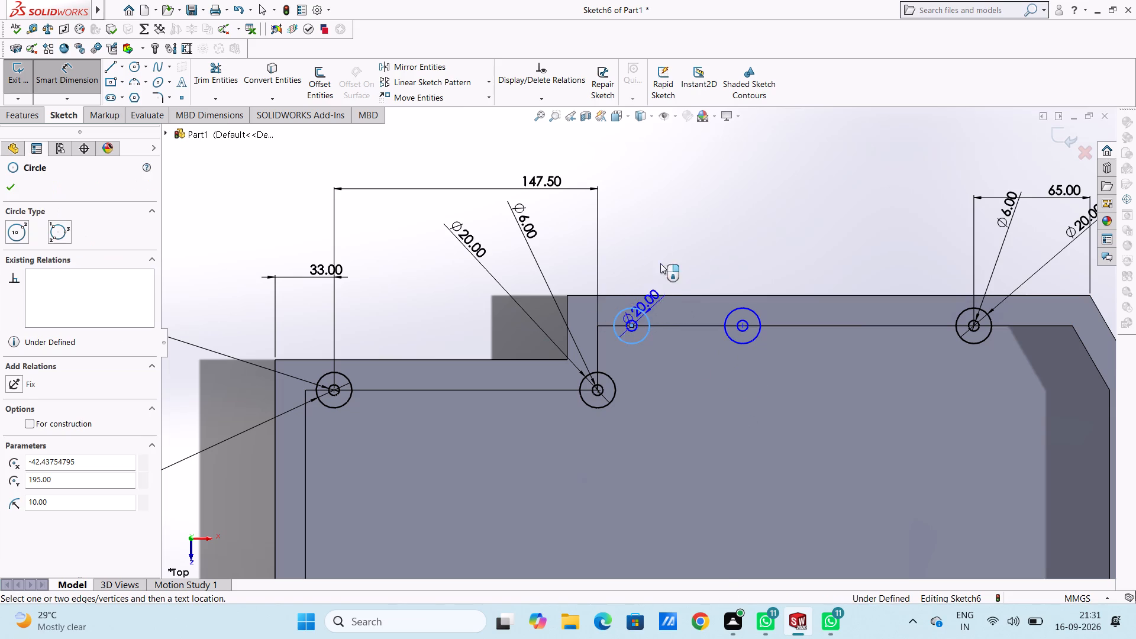
left_click(871, 152)
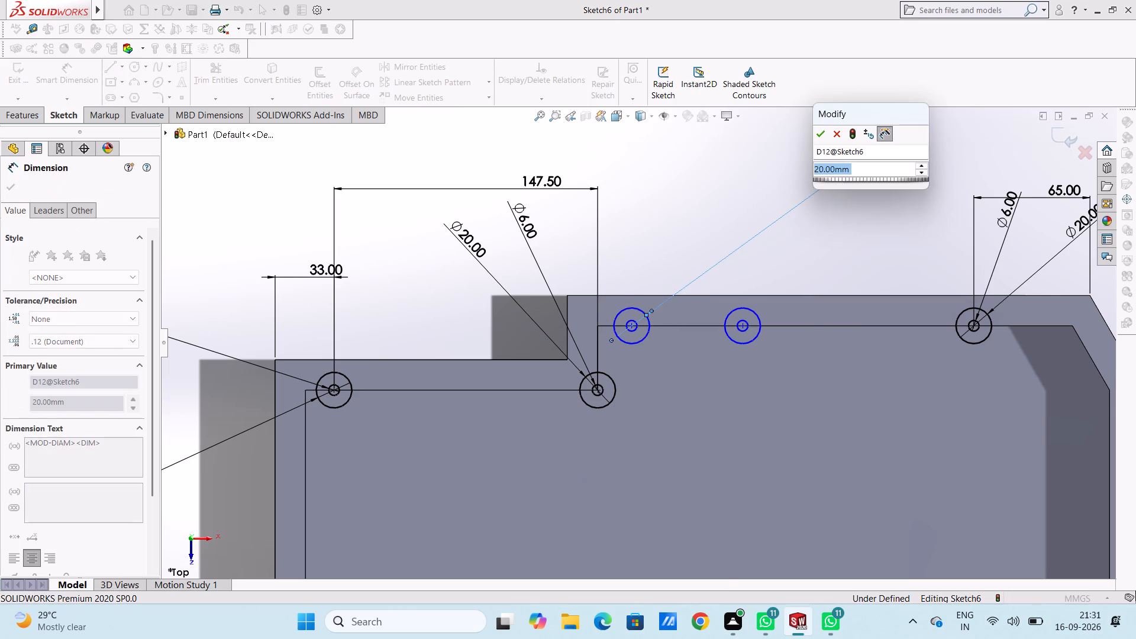
left_click(822, 137)
left_click(779, 166)
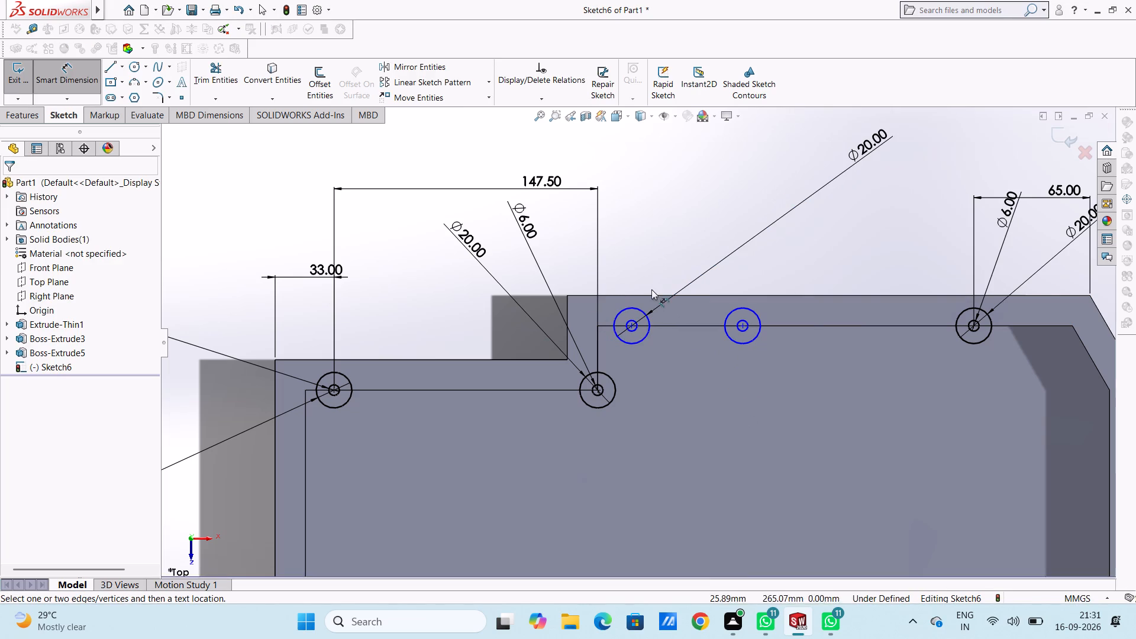
left_click(637, 320)
left_click(791, 141)
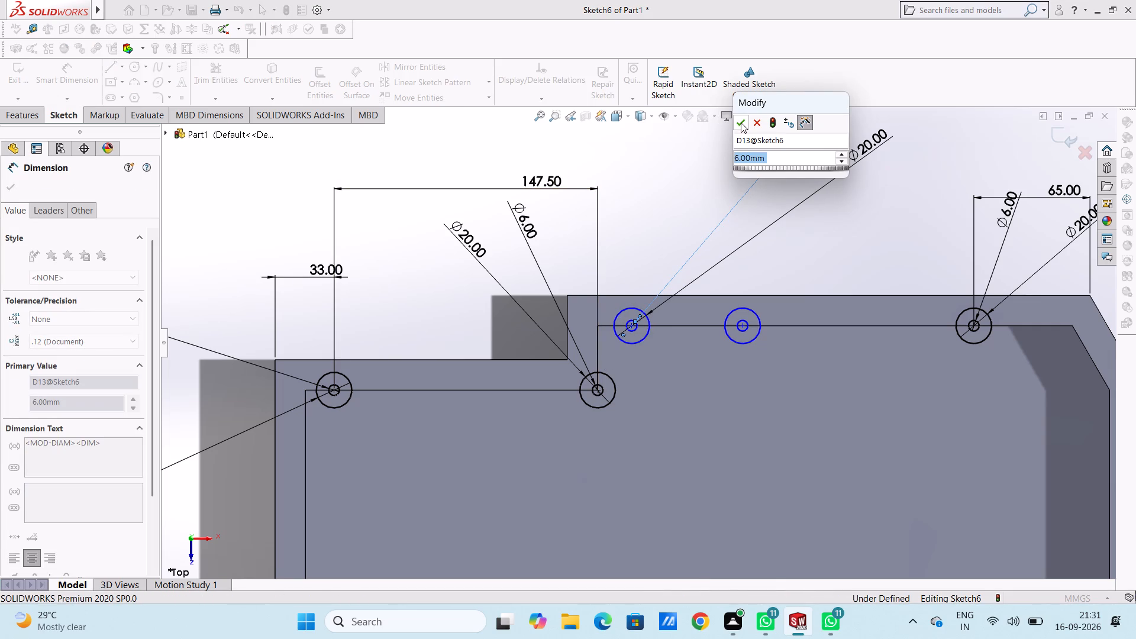
left_click(741, 122)
left_click(709, 179)
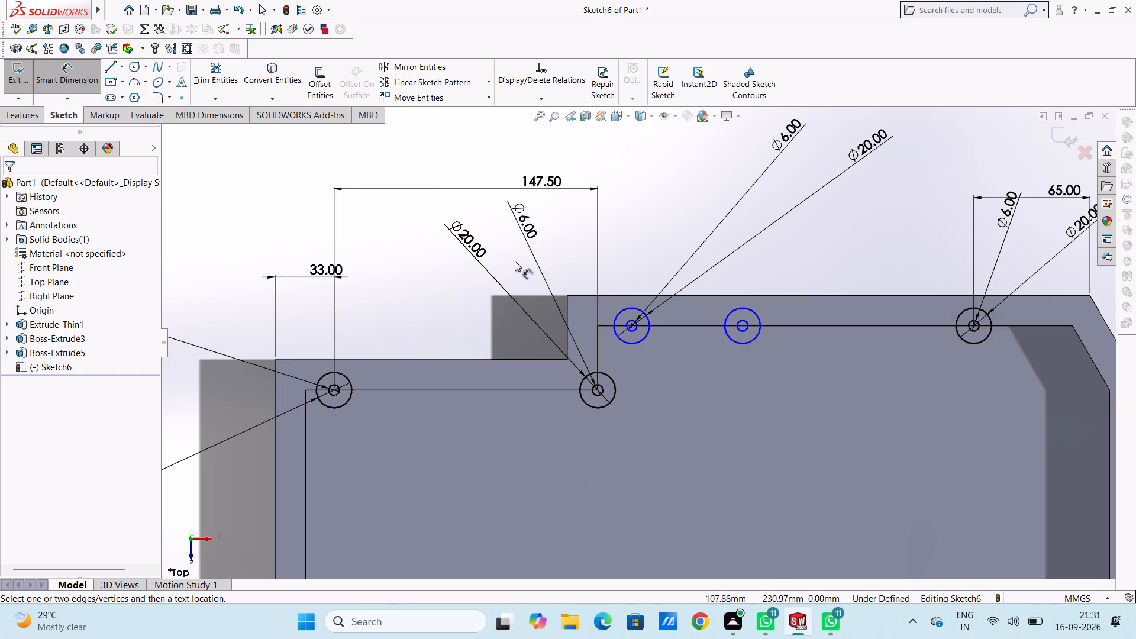
Dimension that circle pair's centre 165 mm horizontally from the circle-pair centre nearest the upper corner of the square end.
left_click(334, 391)
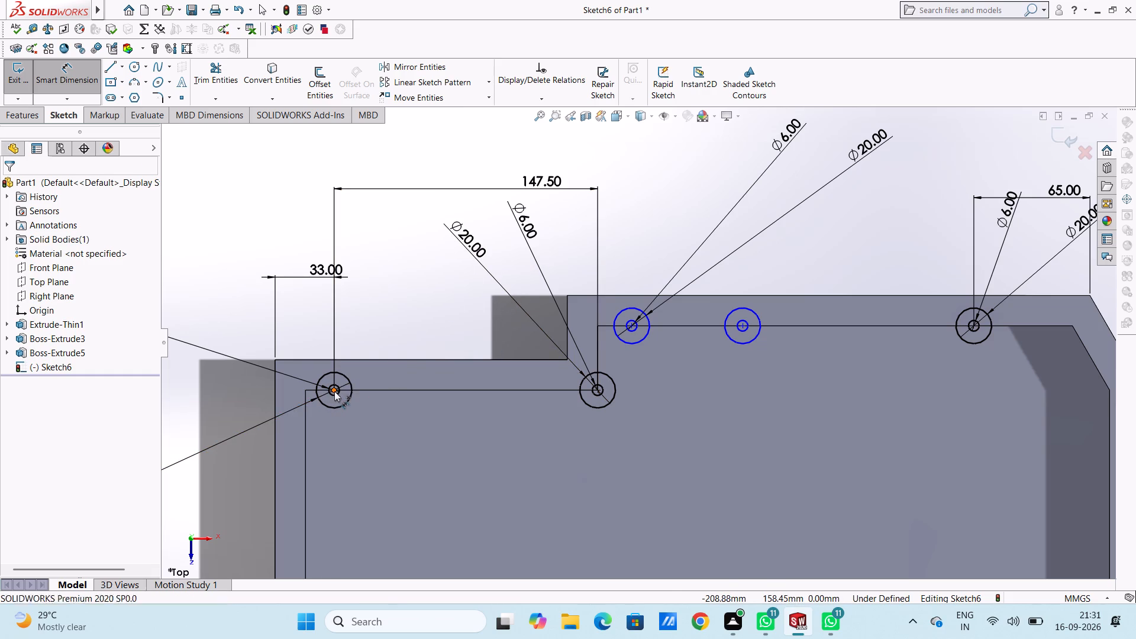
left_click(634, 324)
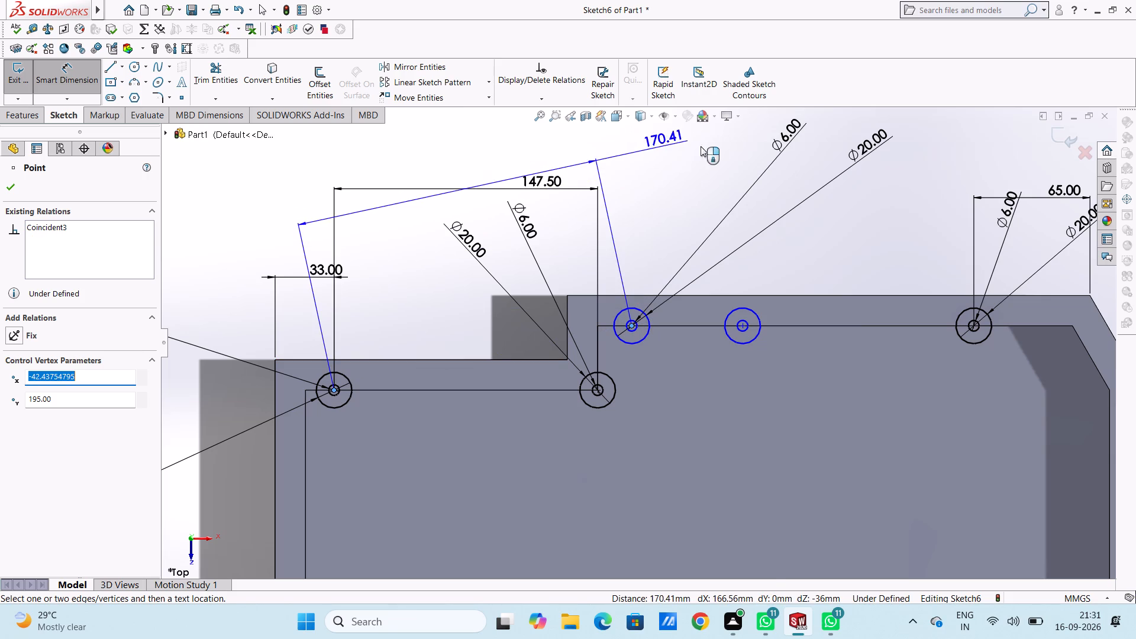
left_click(557, 142)
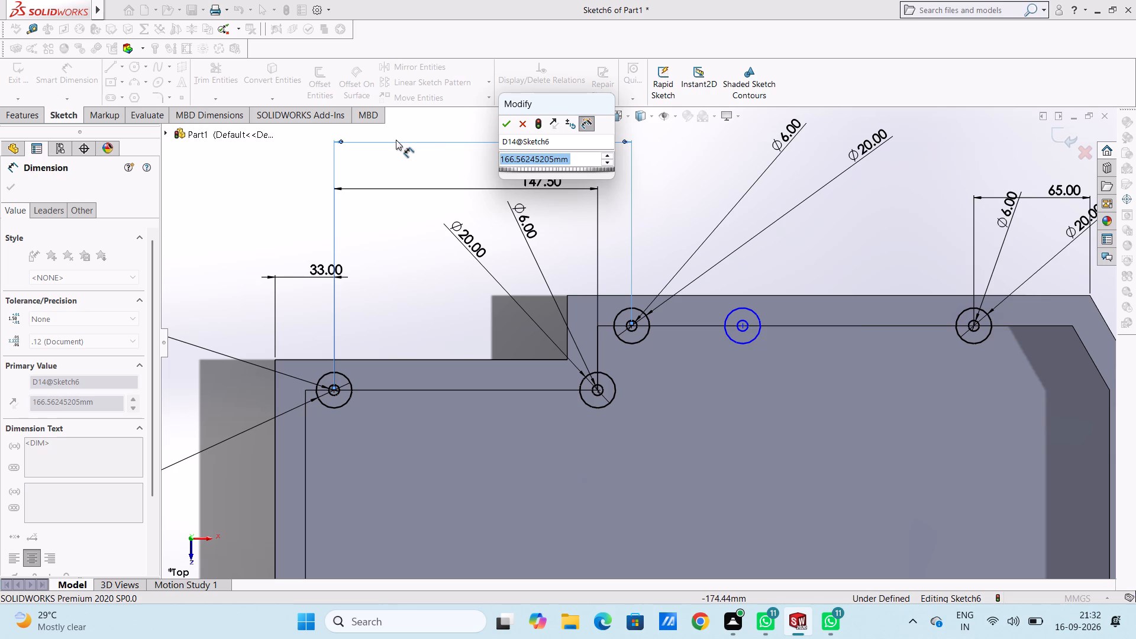
type("165")
key("Return")
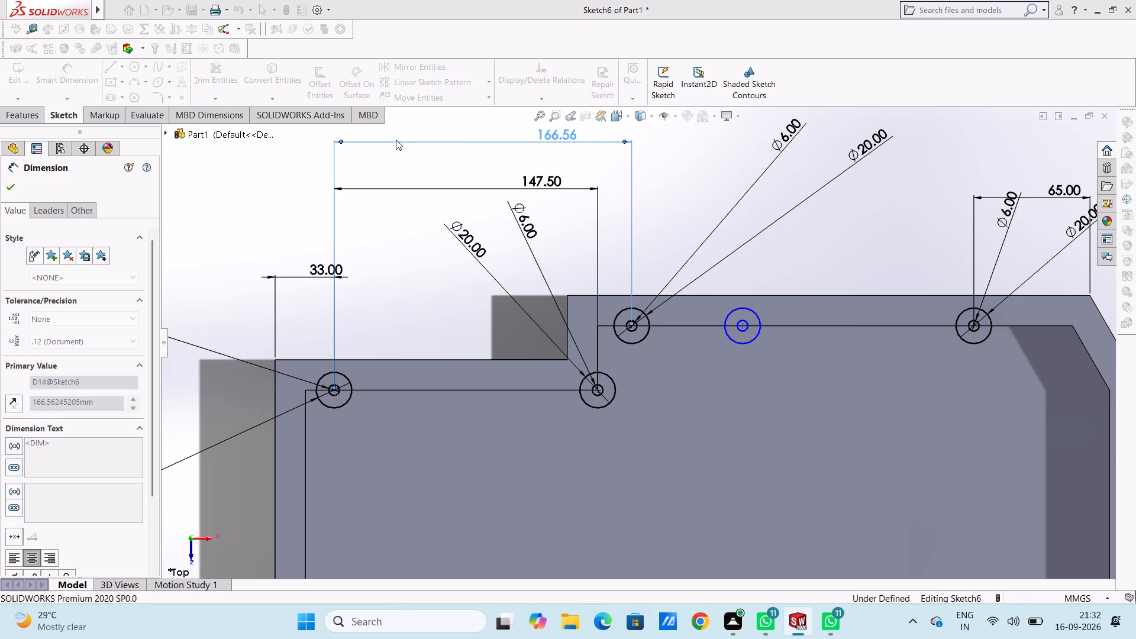
left_click(419, 263)
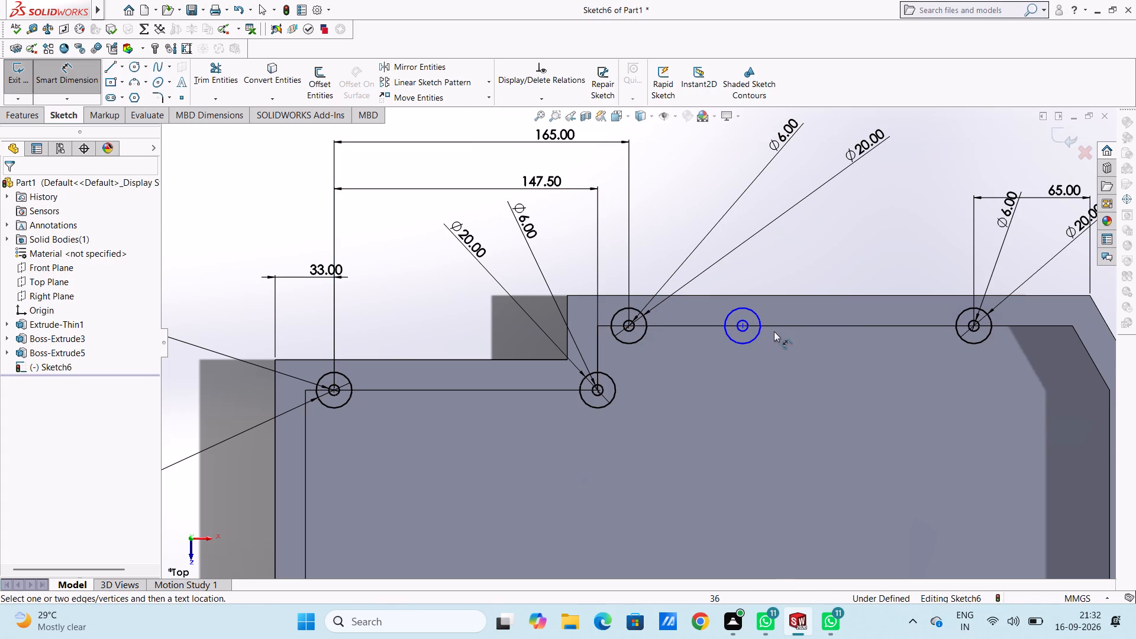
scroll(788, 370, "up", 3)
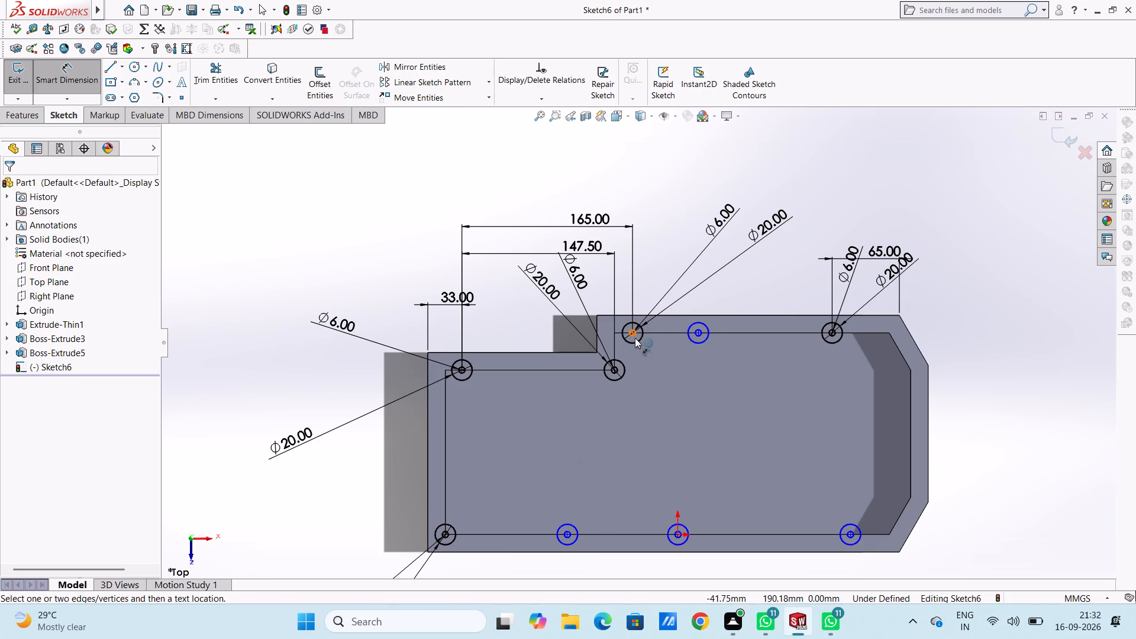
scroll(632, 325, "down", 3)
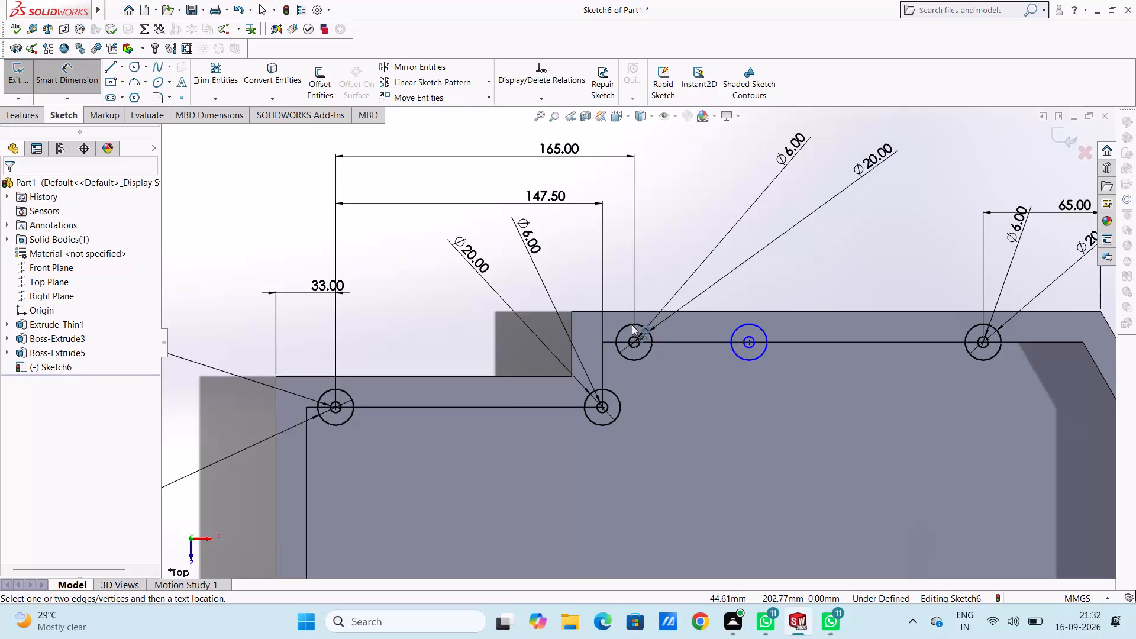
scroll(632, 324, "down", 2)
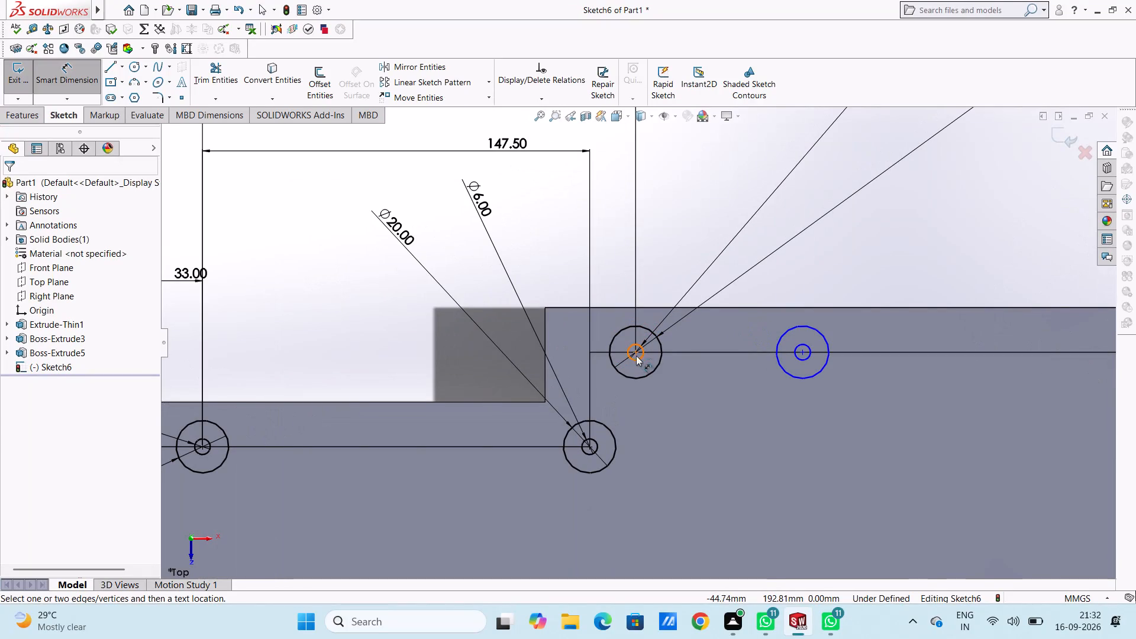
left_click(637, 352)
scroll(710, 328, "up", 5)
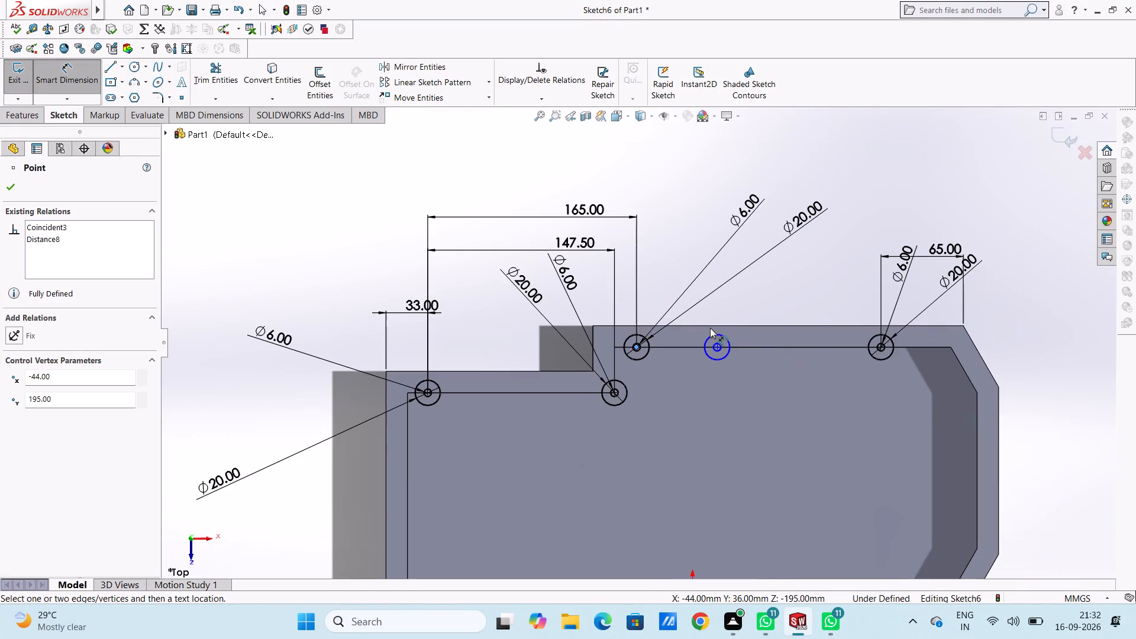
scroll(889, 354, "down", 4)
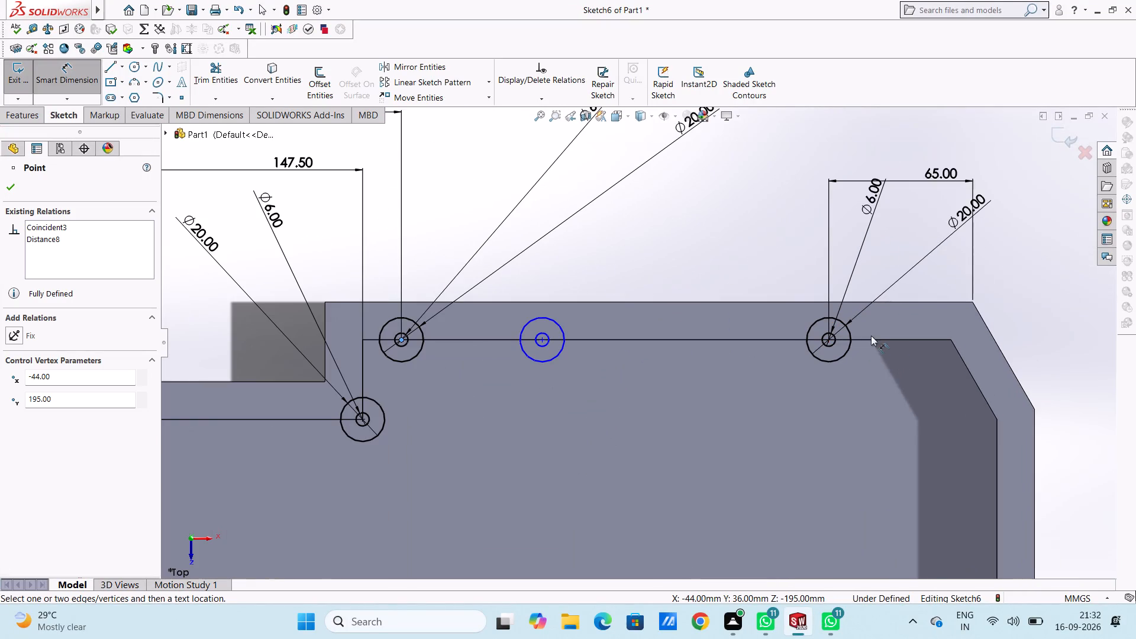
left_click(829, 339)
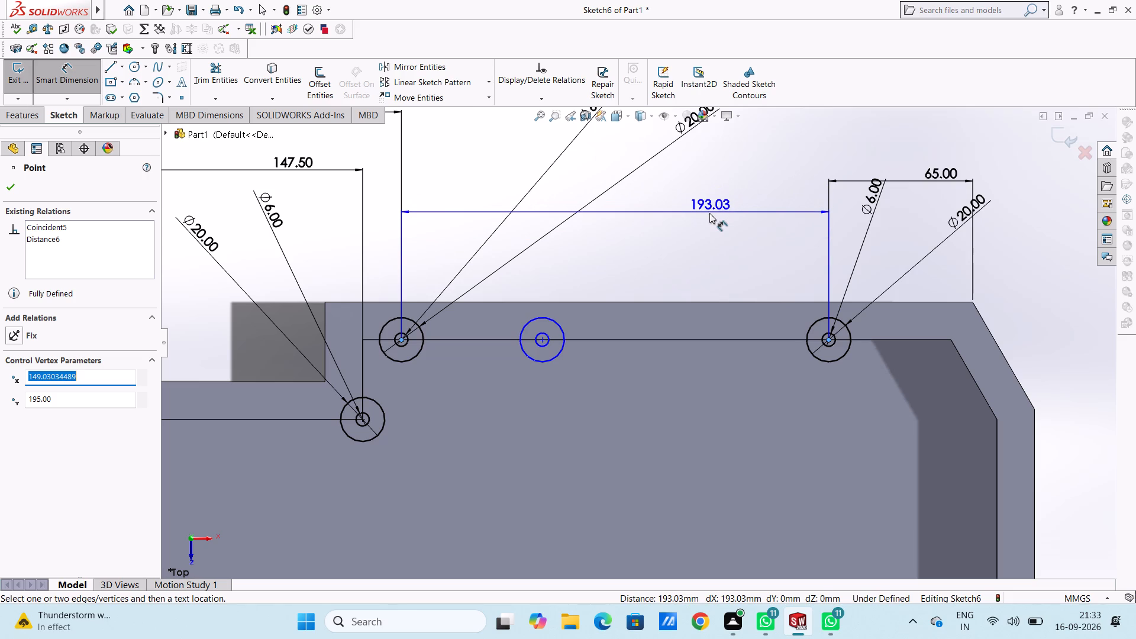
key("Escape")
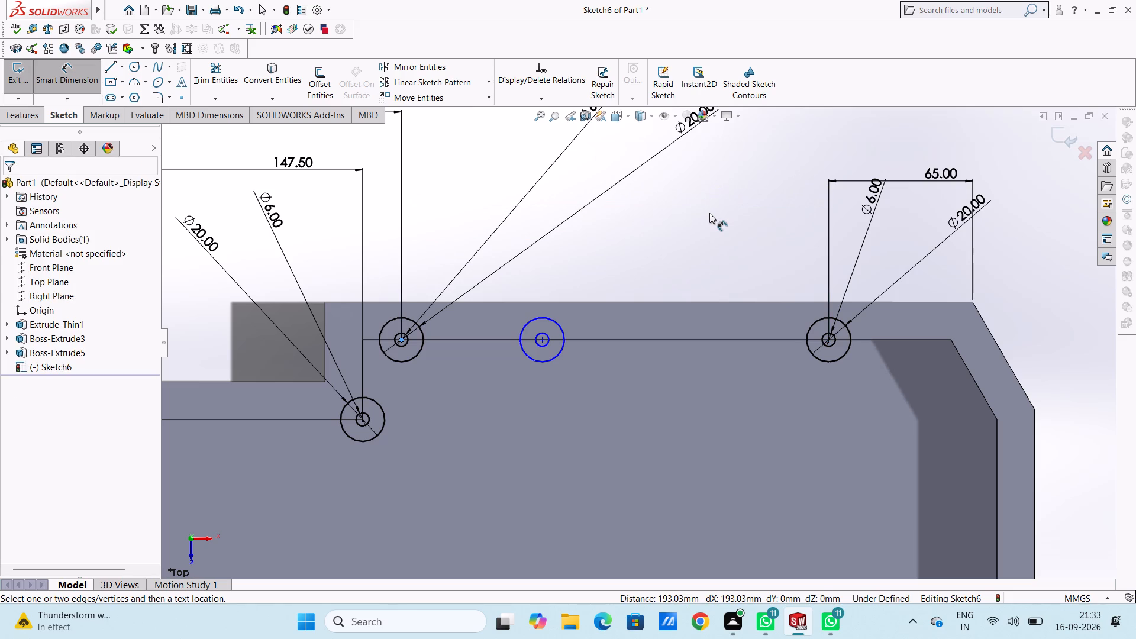
Dimension the centre of the middle circle pair on the taller section's upper inner edge 96.65 mm horizontally from the pair nearest the step.
left_click(403, 338)
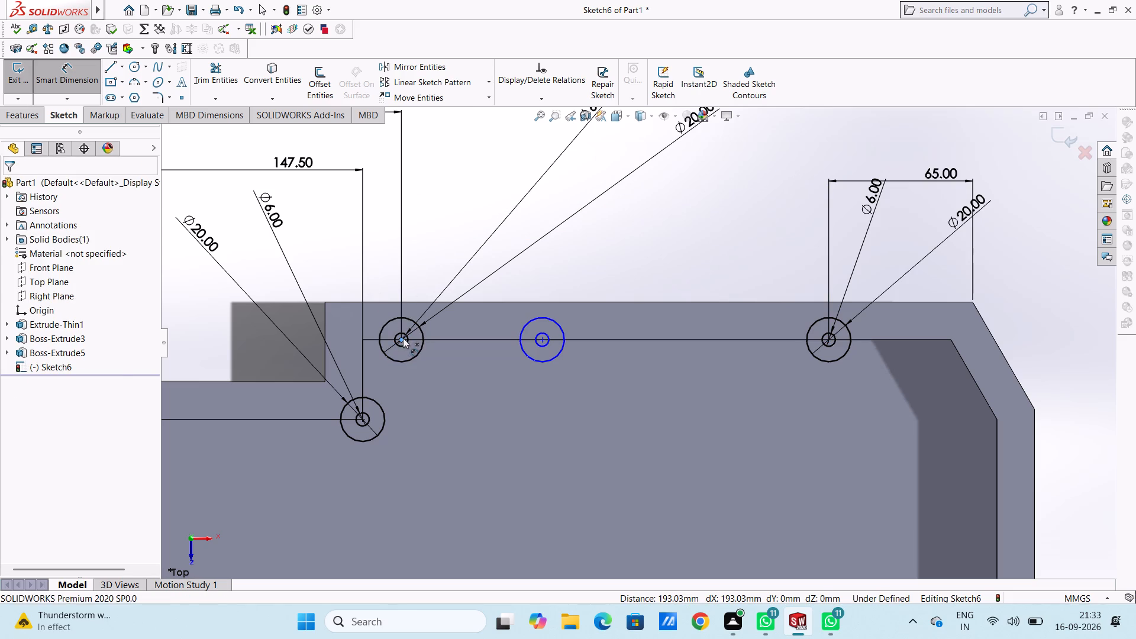
left_click(541, 341)
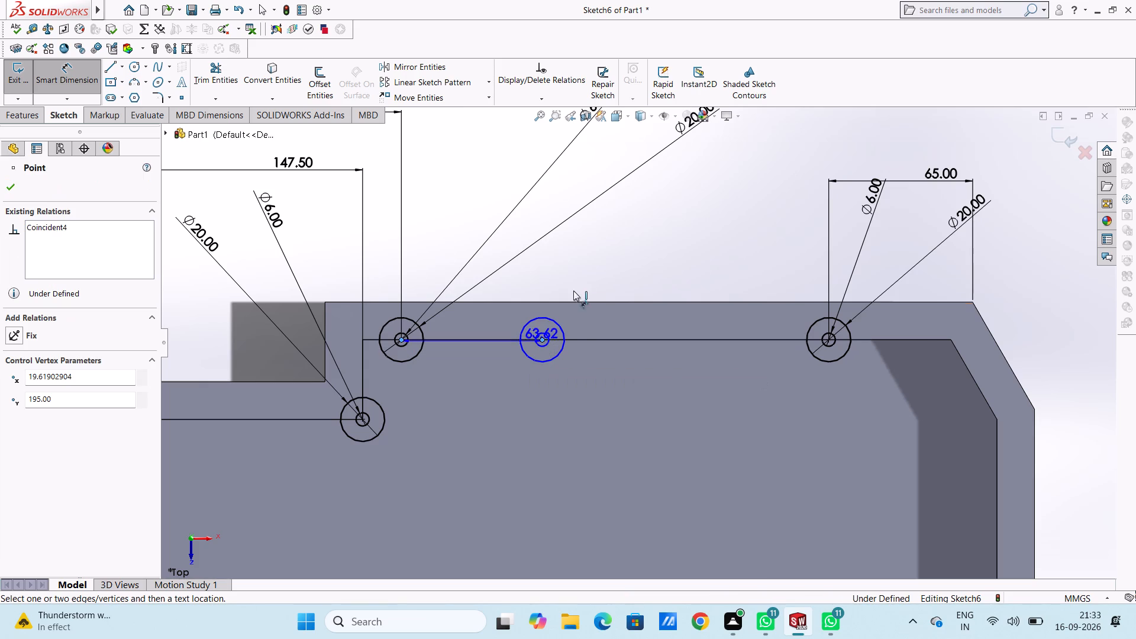
left_click(564, 195)
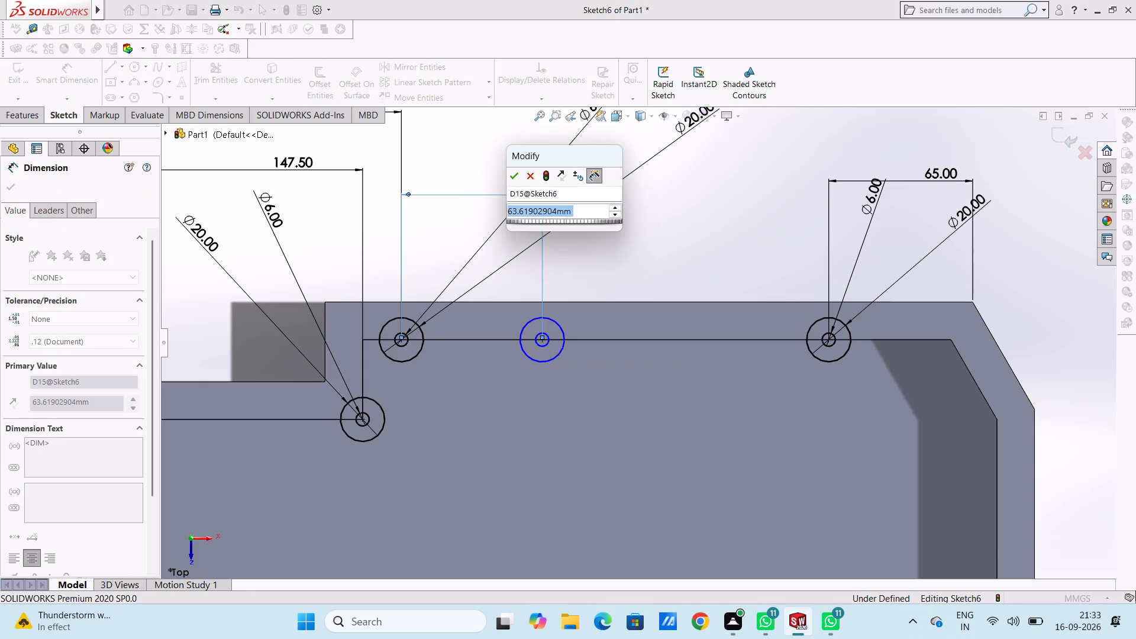
type("96")
type(".65")
key("Return")
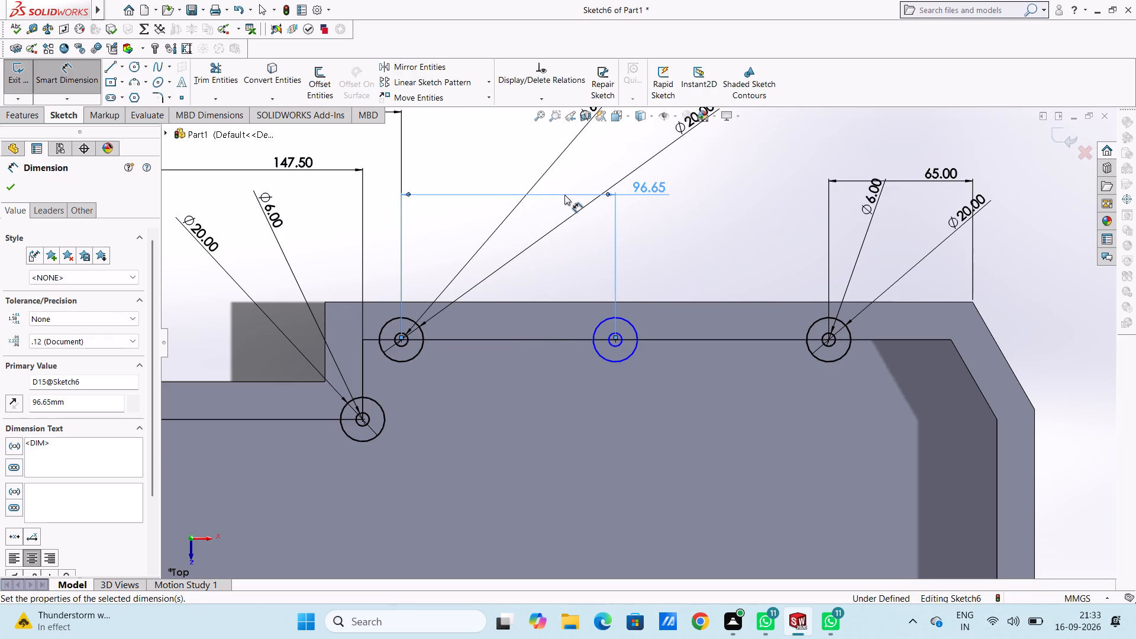
left_click(583, 272)
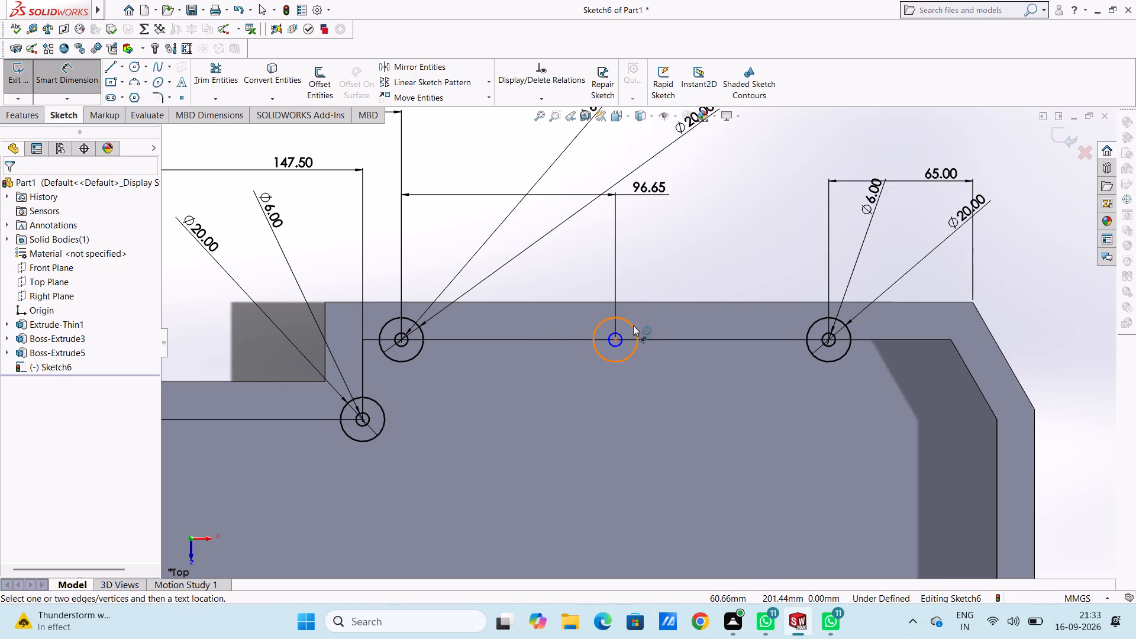
Dimension the middle concentric circles on the taller section's upper inner edge with diameters of 20 mm and 6 mm.
left_click(633, 325)
left_click(761, 166)
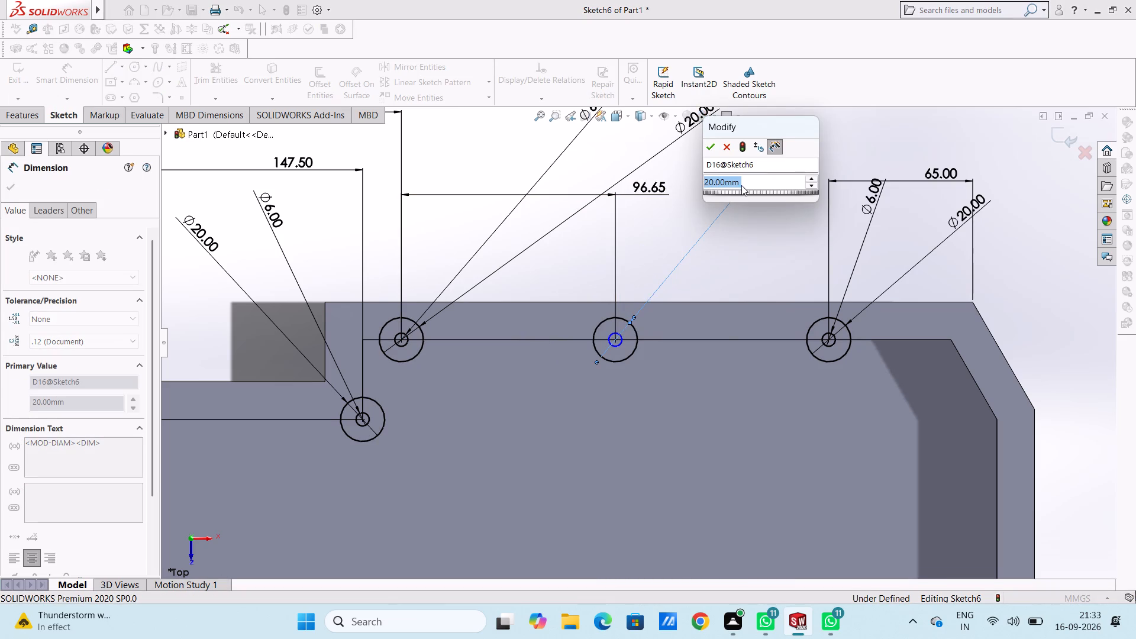
left_click(711, 150)
left_click(674, 214)
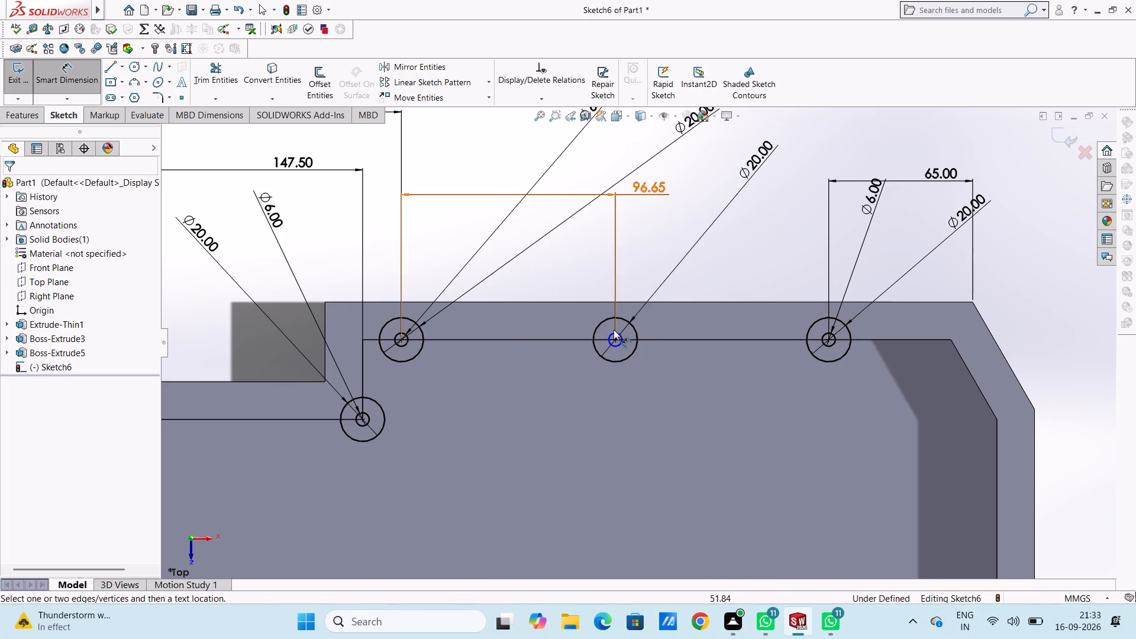
left_click(620, 337)
left_click(801, 169)
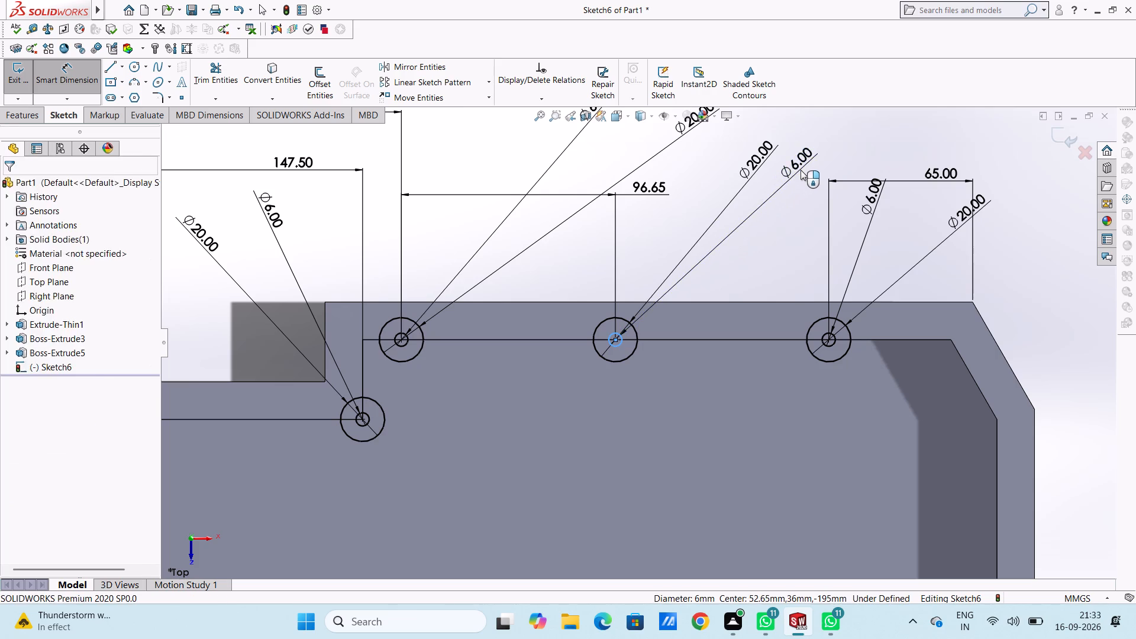
left_click(751, 149)
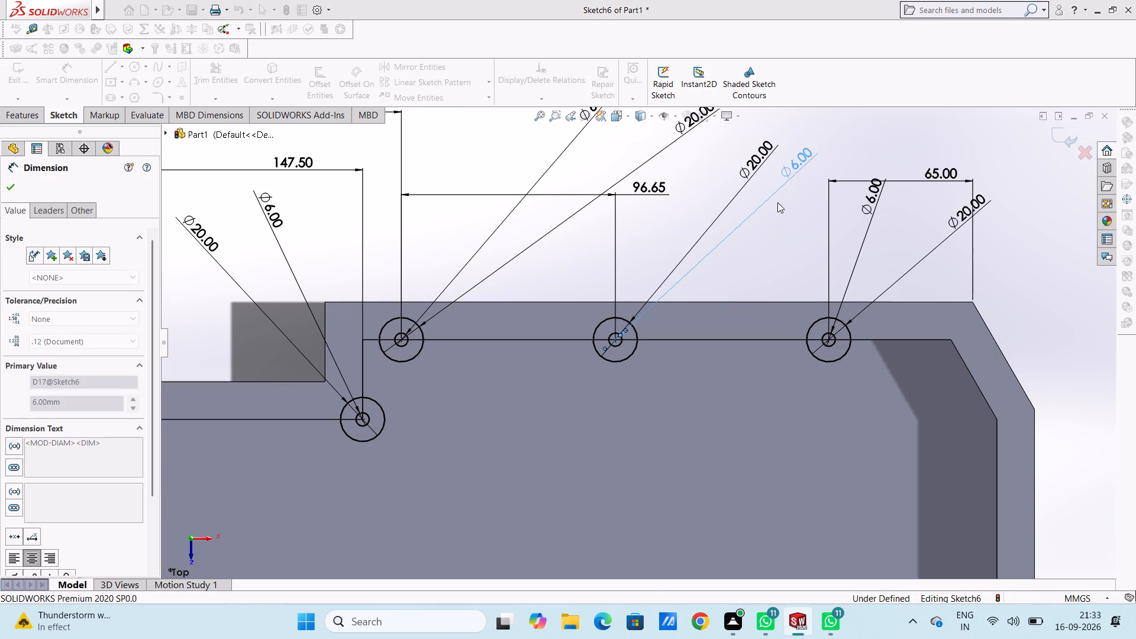
left_click(781, 224)
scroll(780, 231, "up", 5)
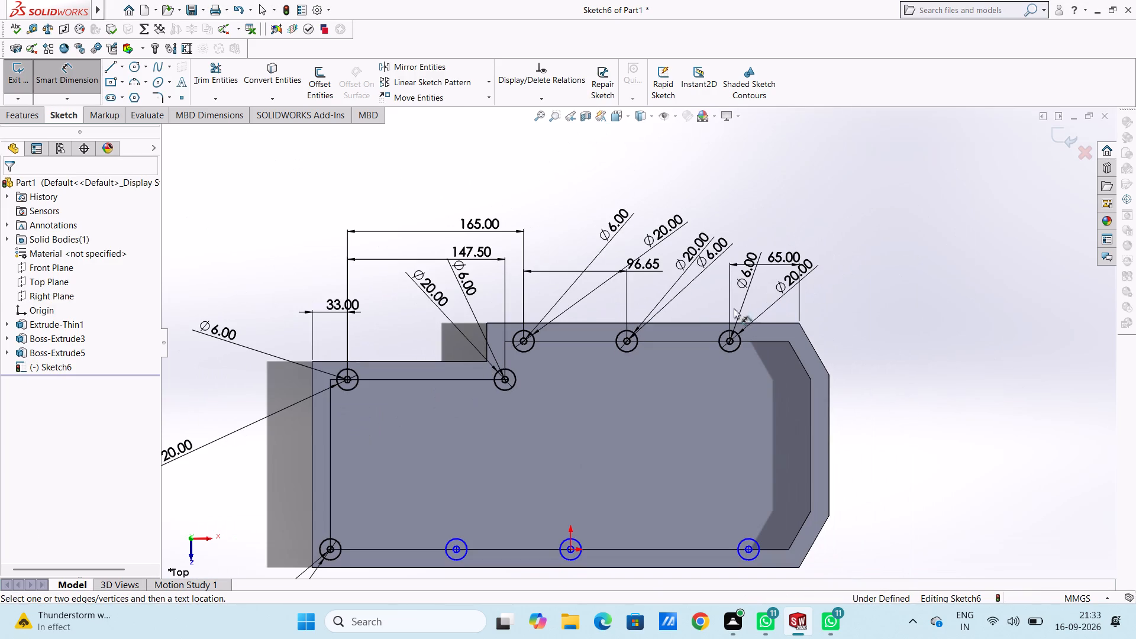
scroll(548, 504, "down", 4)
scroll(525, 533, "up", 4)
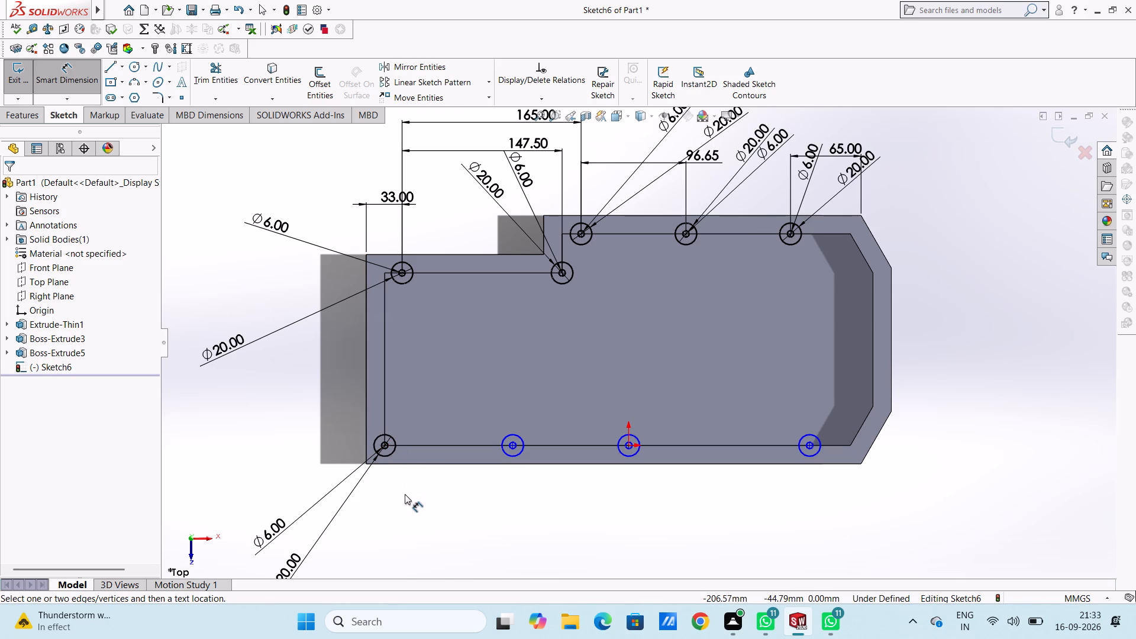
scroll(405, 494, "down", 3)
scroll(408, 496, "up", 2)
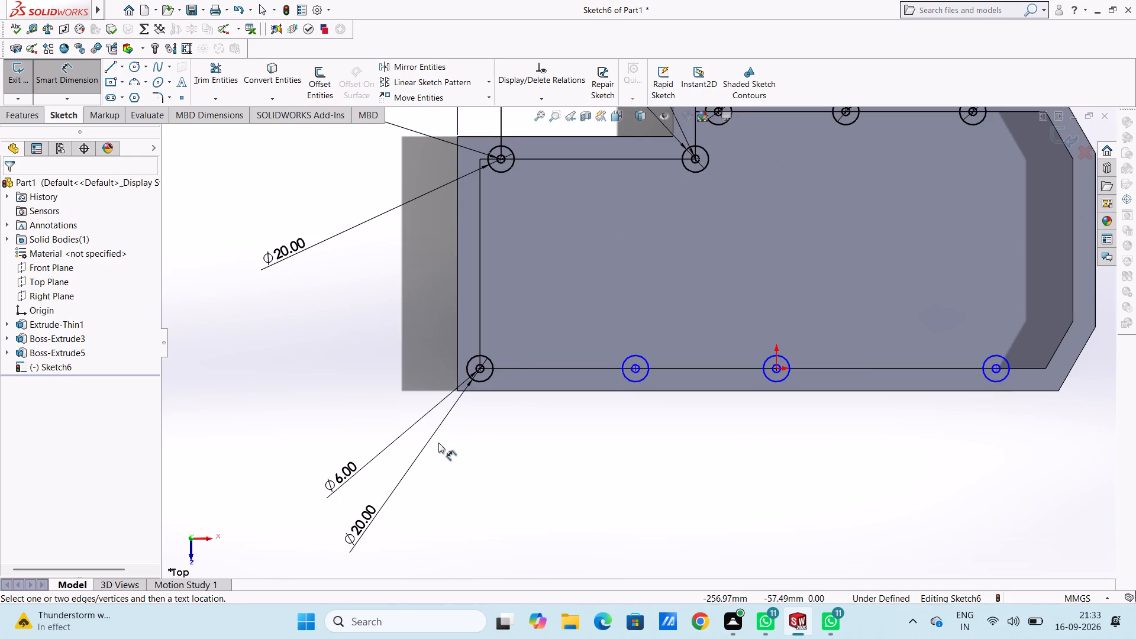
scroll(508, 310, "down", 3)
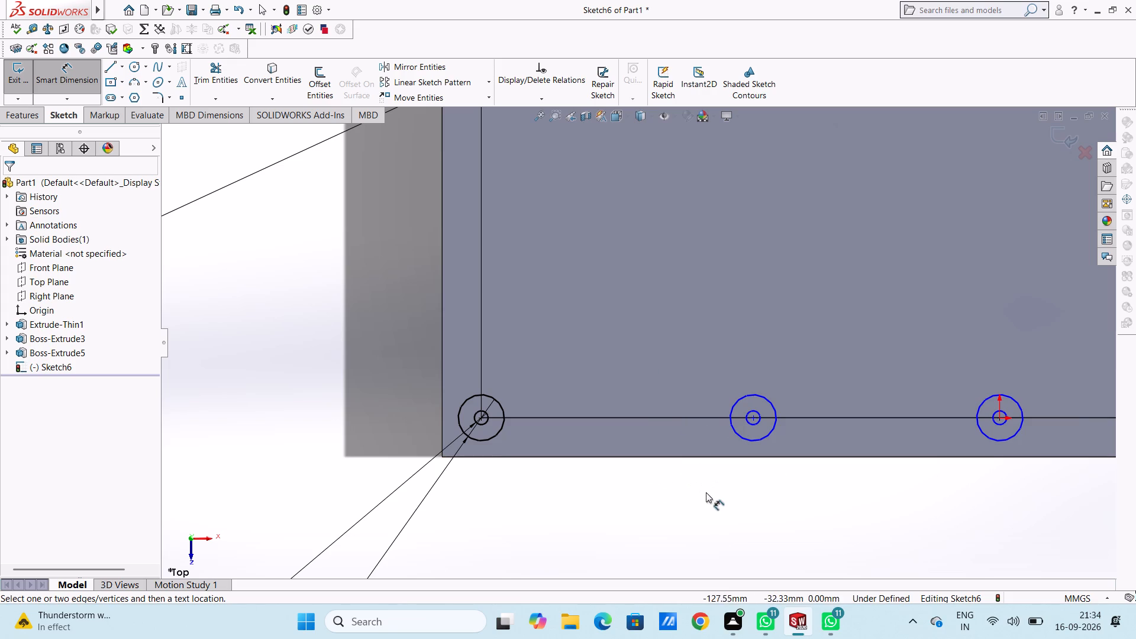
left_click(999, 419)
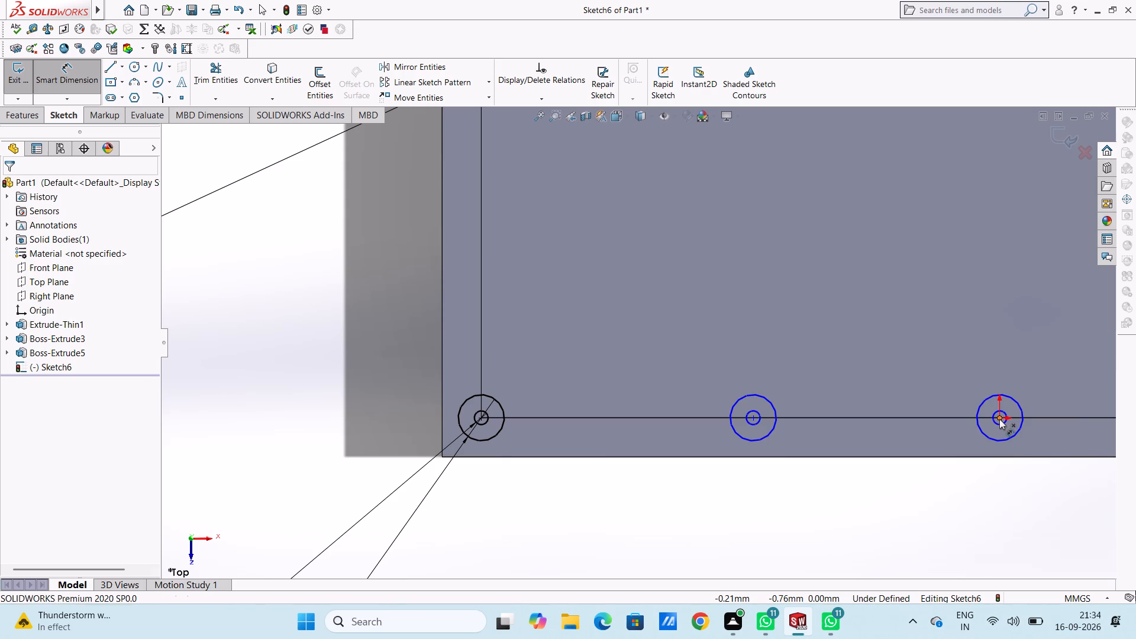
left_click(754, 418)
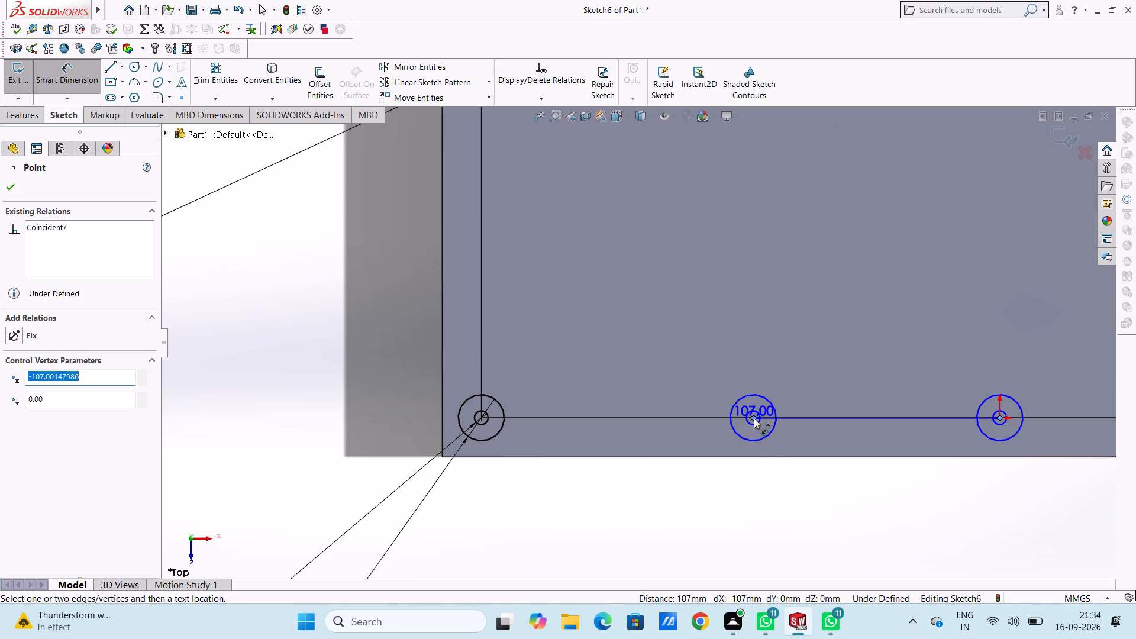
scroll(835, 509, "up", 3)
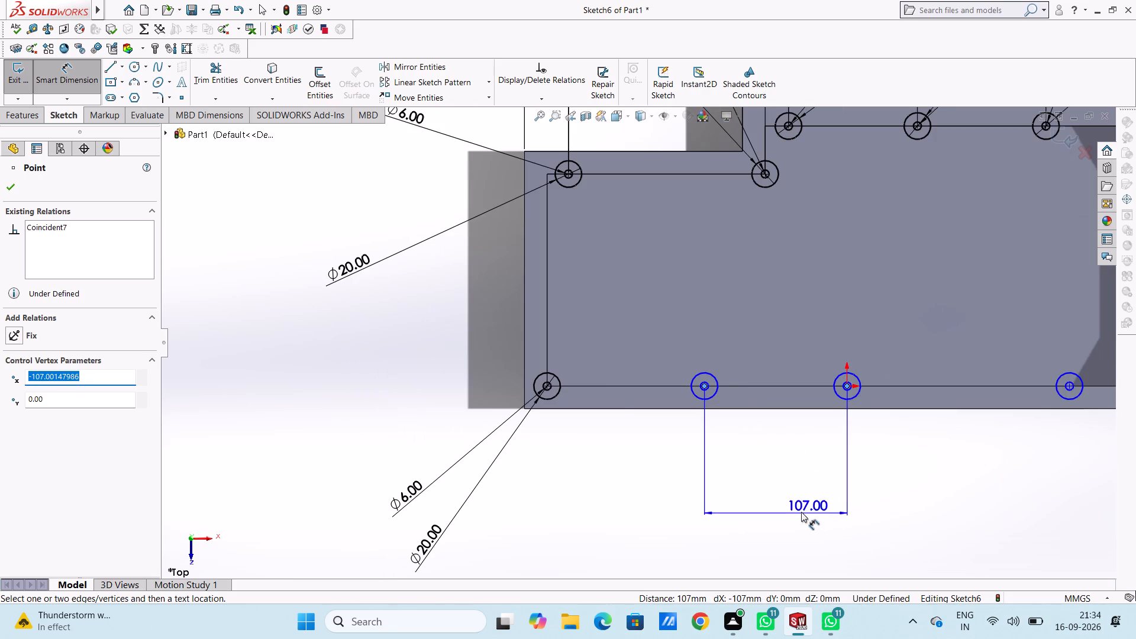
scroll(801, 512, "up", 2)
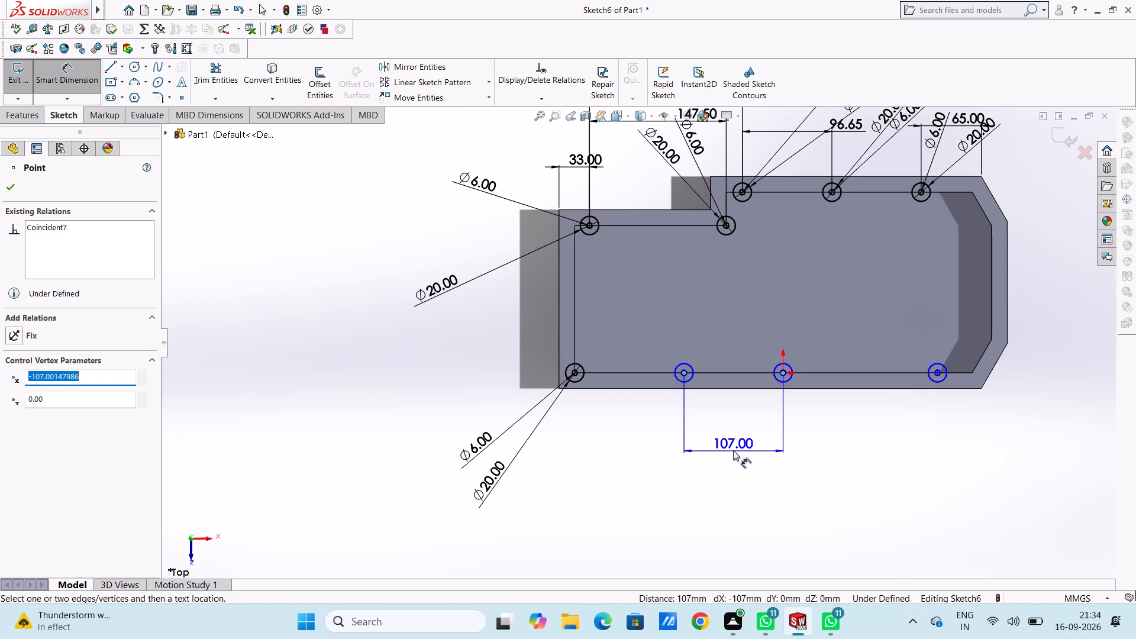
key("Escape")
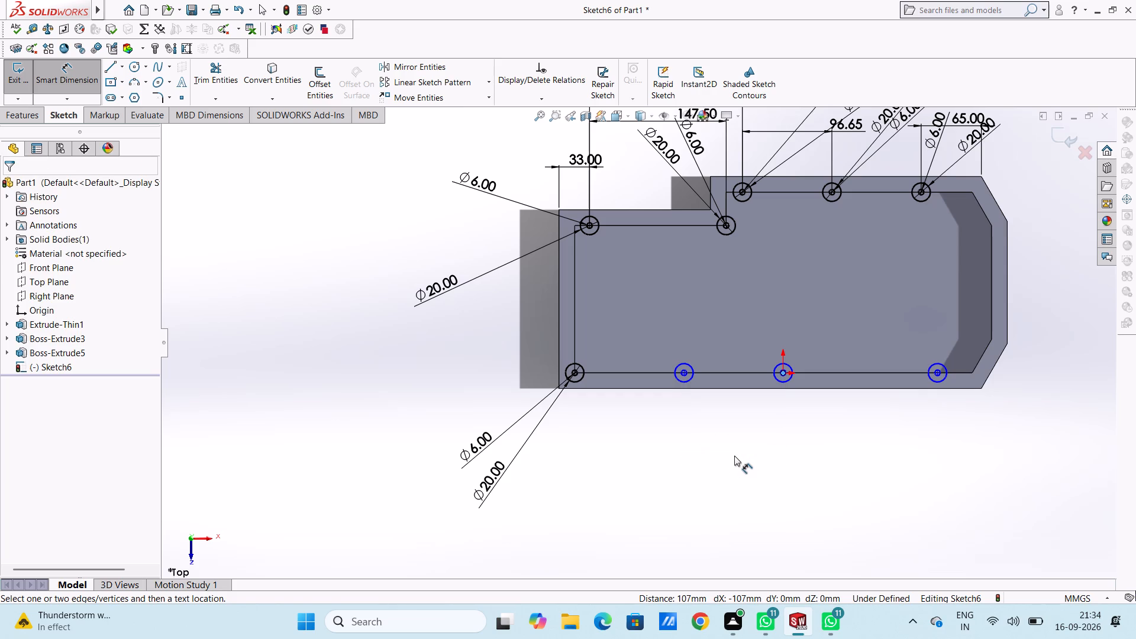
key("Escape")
Dimension the second circle pair's centre on the lower inner edge 123 mm horizontally from the pair at the square end's lower corner.
scroll(714, 328, "down", 2)
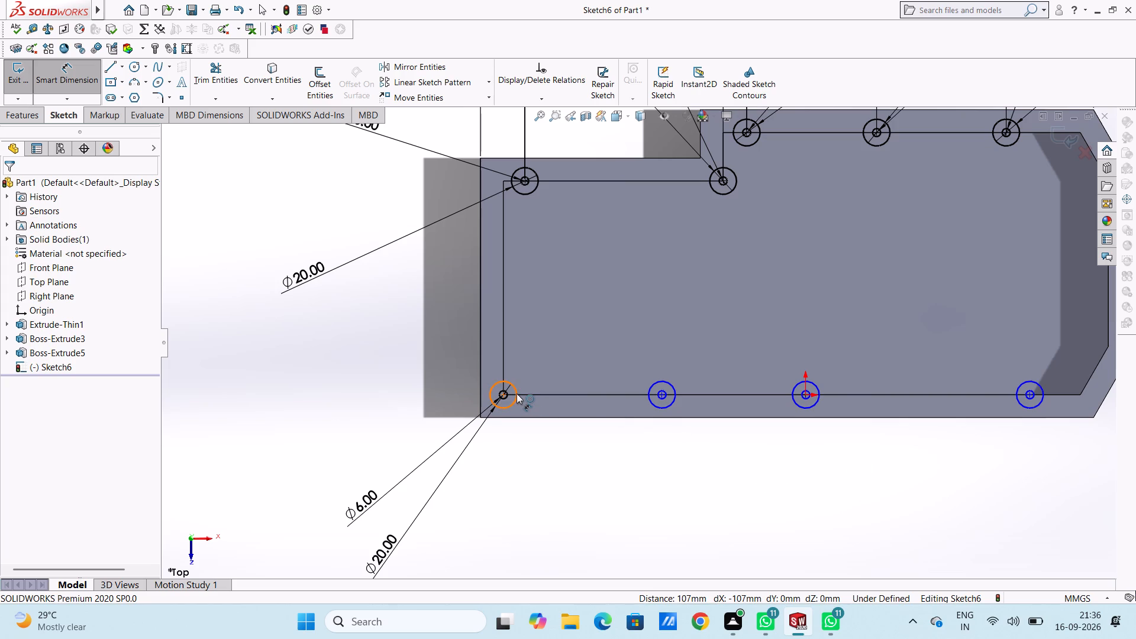
scroll(517, 393, "down", 4)
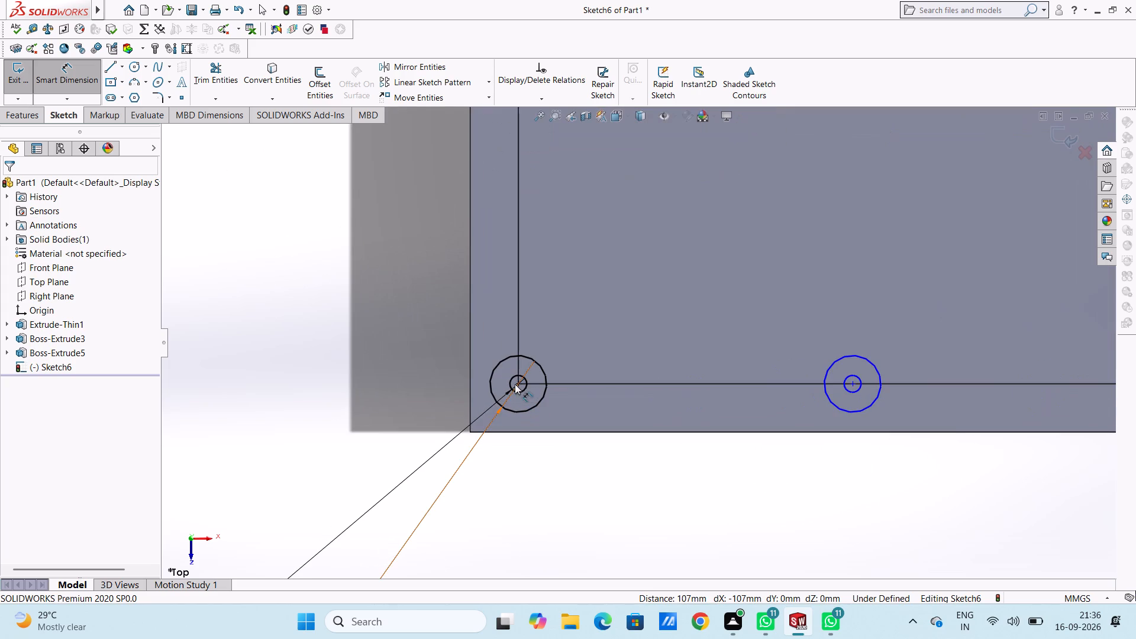
left_click(519, 384)
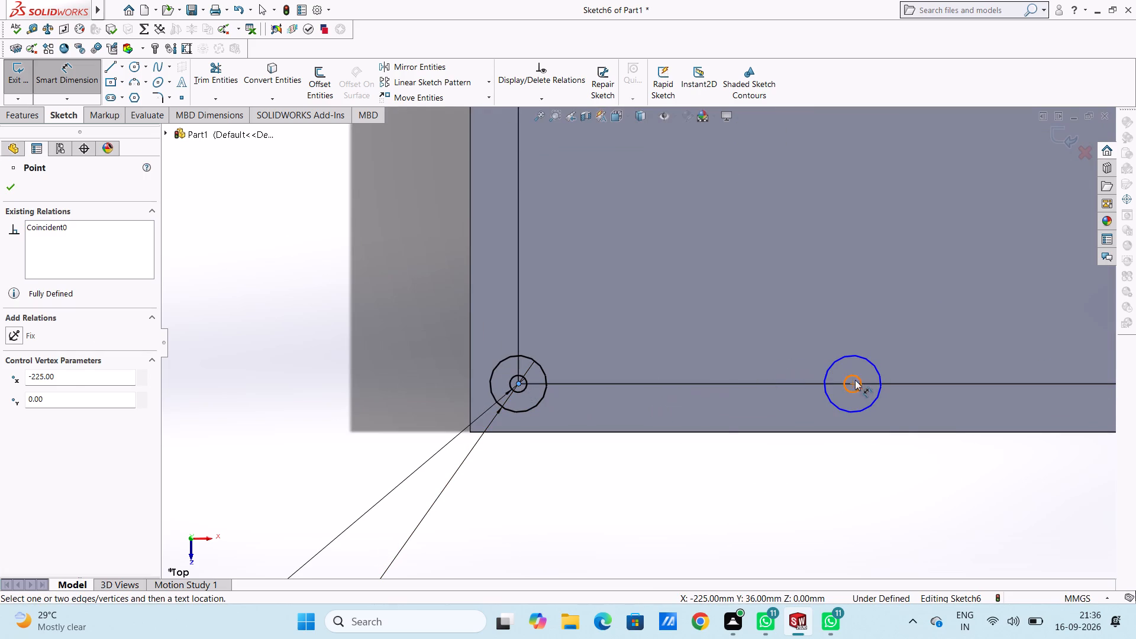
left_click(856, 383)
scroll(824, 512, "up", 4)
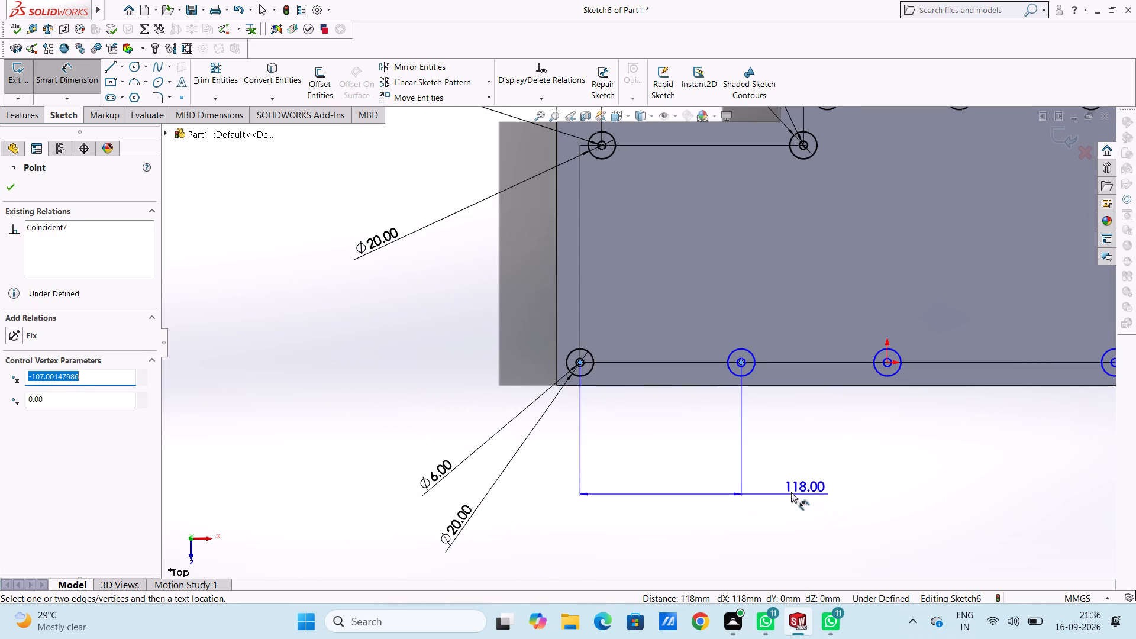
left_click(719, 518)
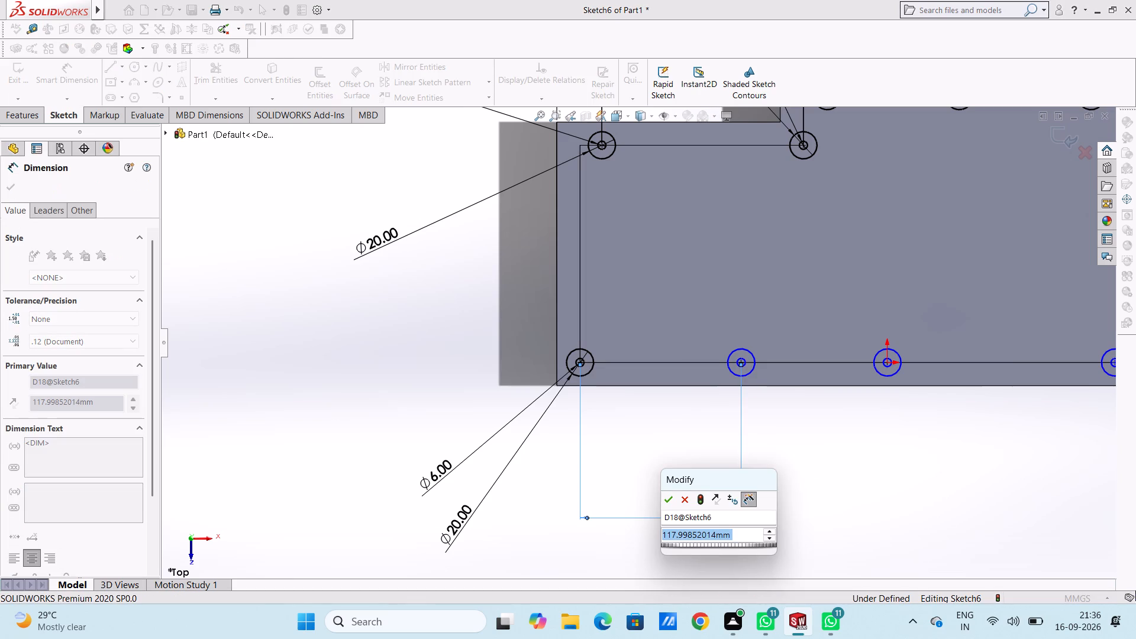
type("123")
key("Return")
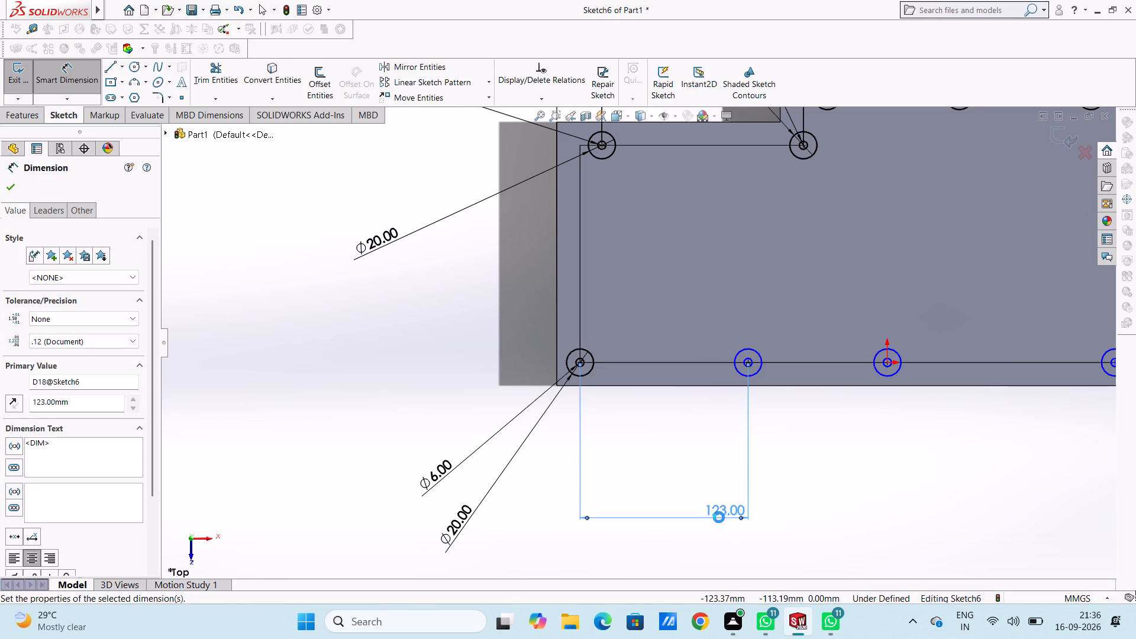
left_click(686, 467)
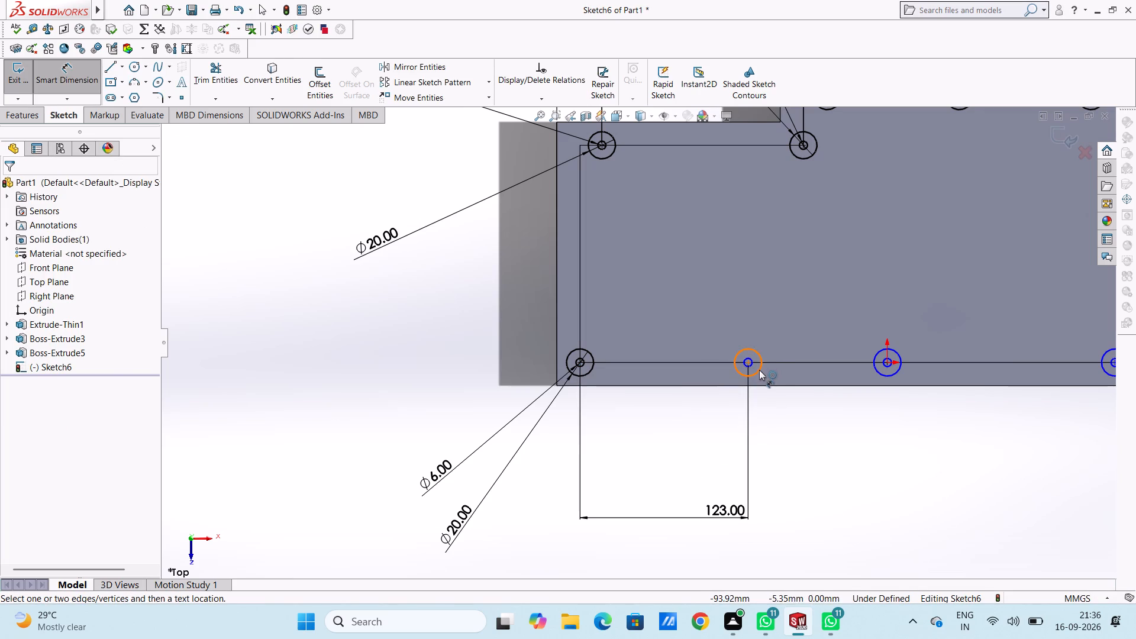
Dimension the second concentric circle pair on the lower inner edge with diameters of 20 mm and 6 mm.
left_click(759, 370)
left_click(644, 471)
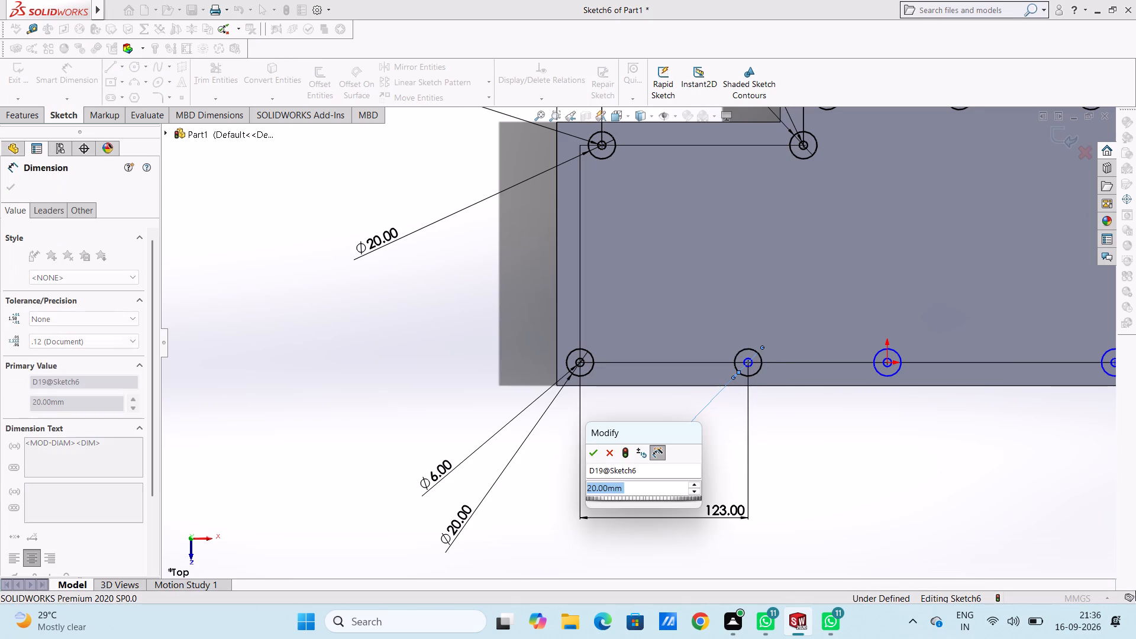
left_click(597, 452)
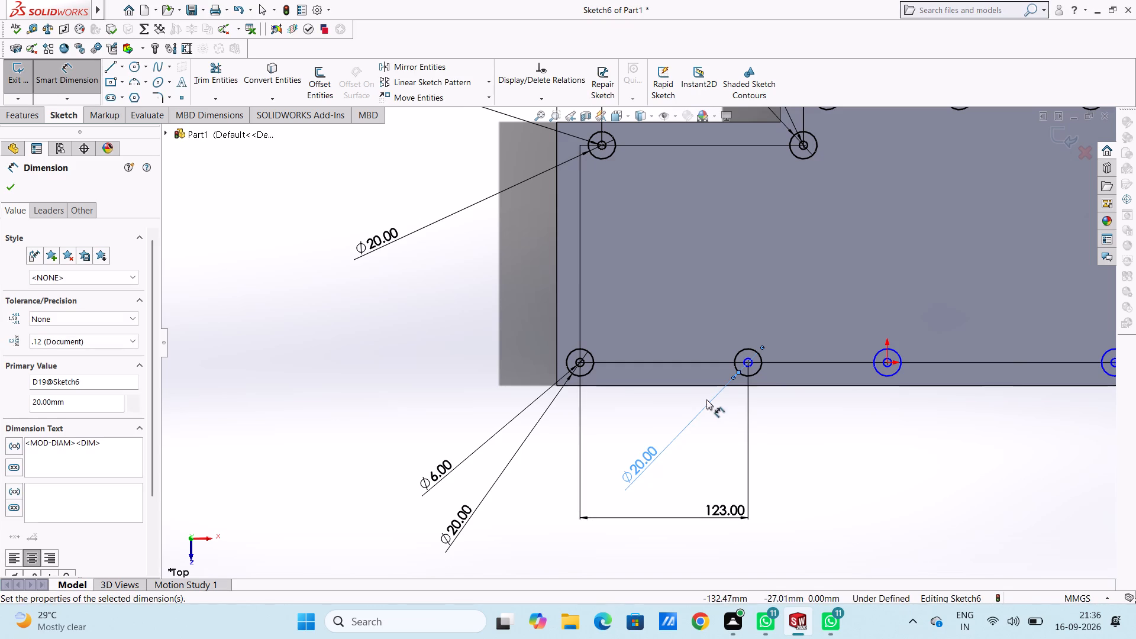
scroll(776, 338, "down", 3)
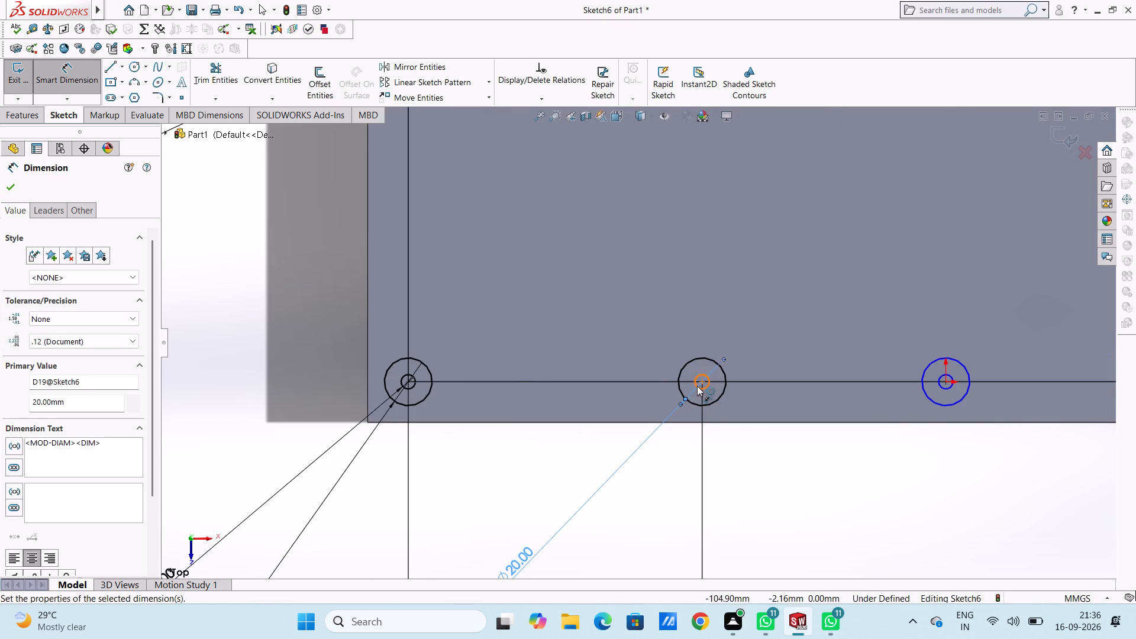
left_click(698, 388)
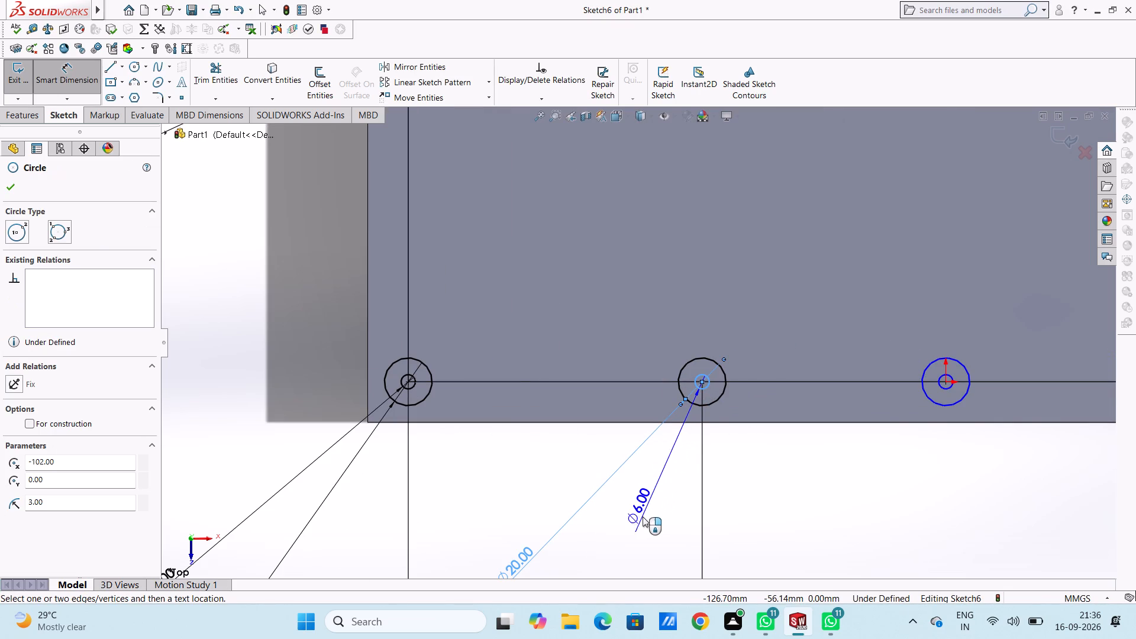
scroll(643, 517, "up", 4)
left_click(589, 474)
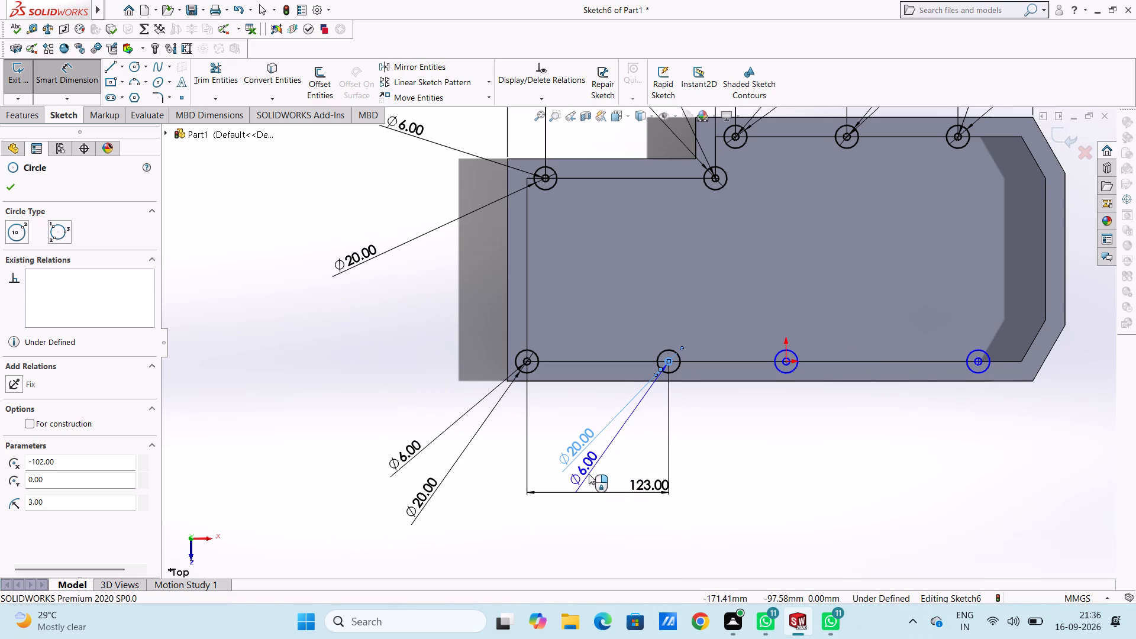
left_click(535, 457)
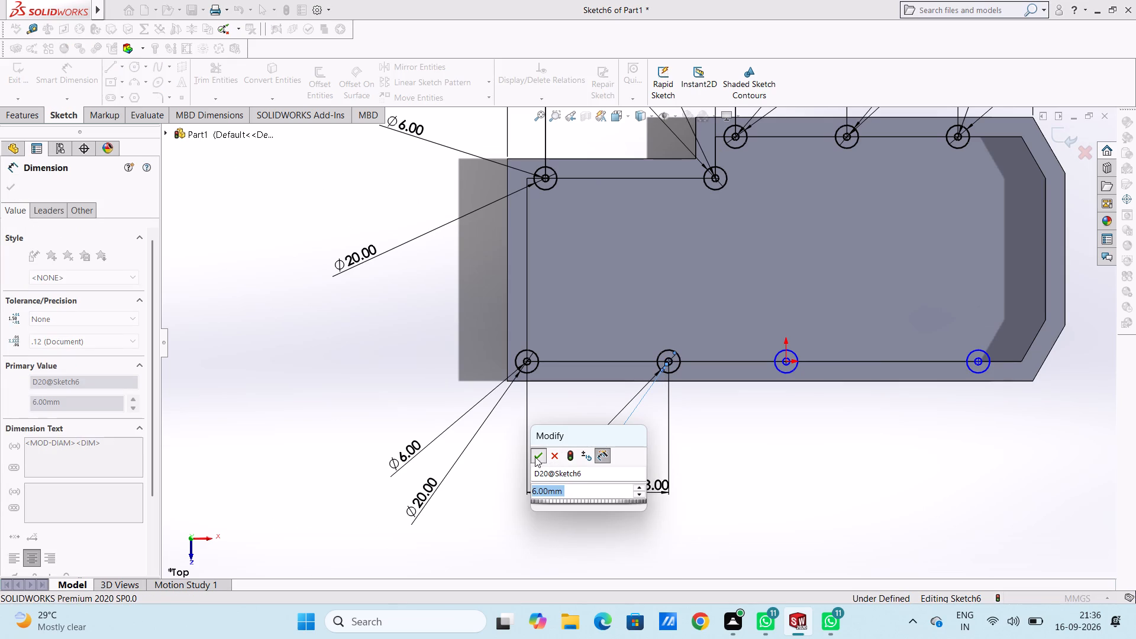
left_click(575, 414)
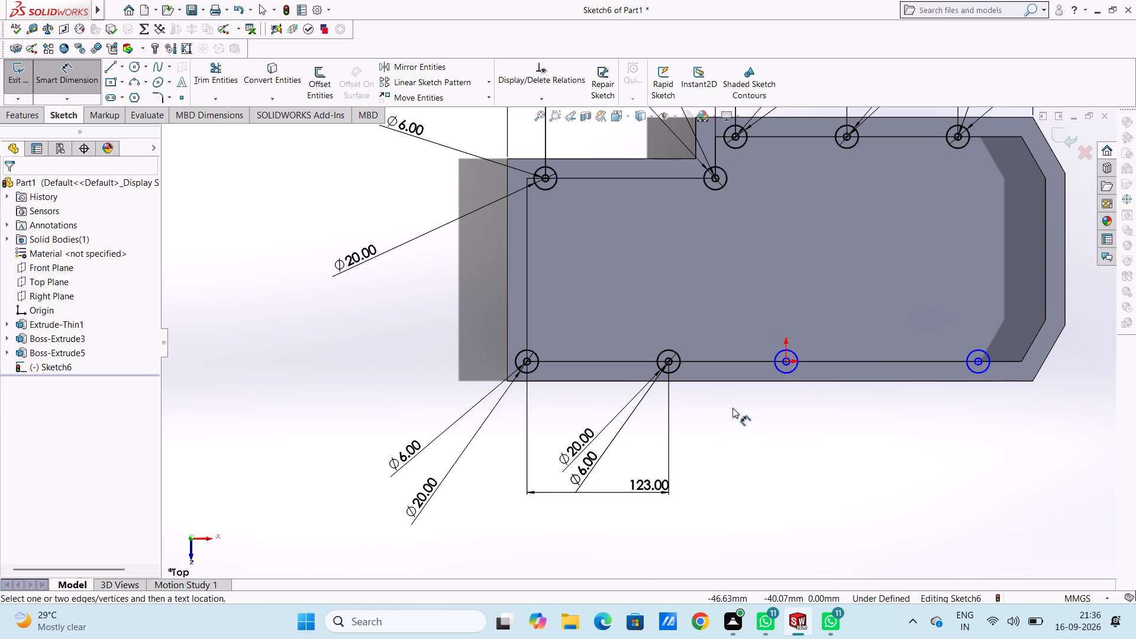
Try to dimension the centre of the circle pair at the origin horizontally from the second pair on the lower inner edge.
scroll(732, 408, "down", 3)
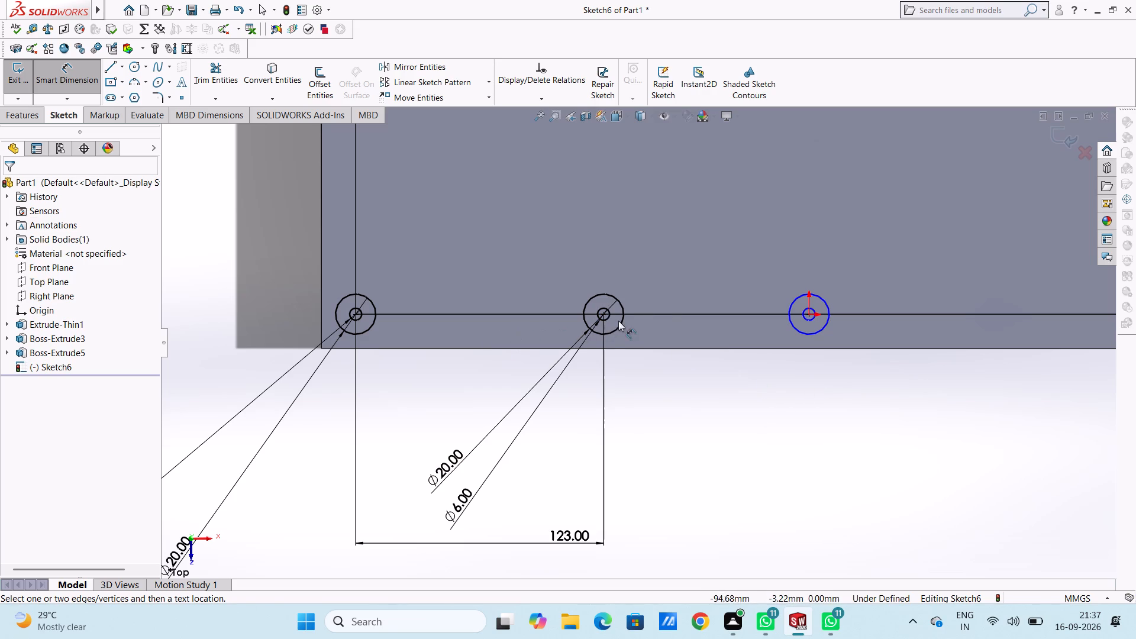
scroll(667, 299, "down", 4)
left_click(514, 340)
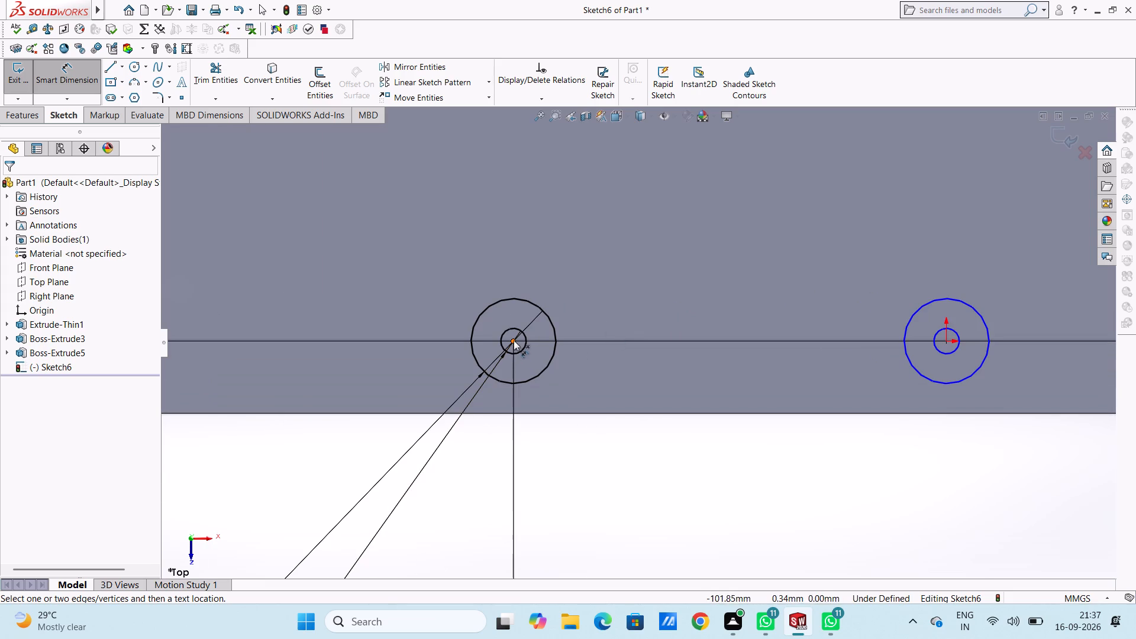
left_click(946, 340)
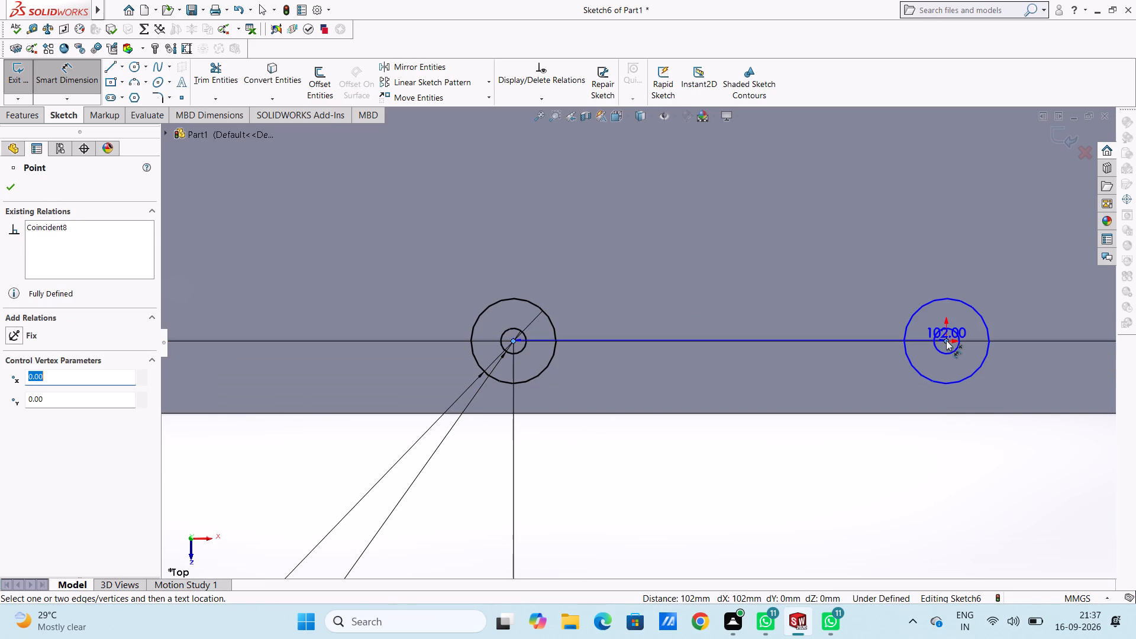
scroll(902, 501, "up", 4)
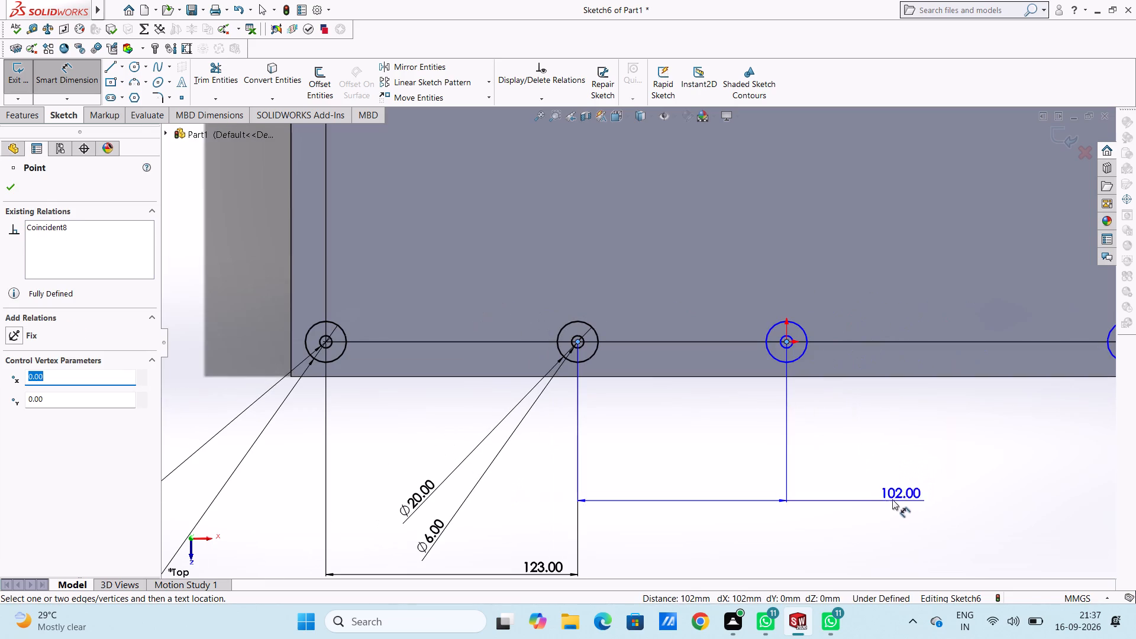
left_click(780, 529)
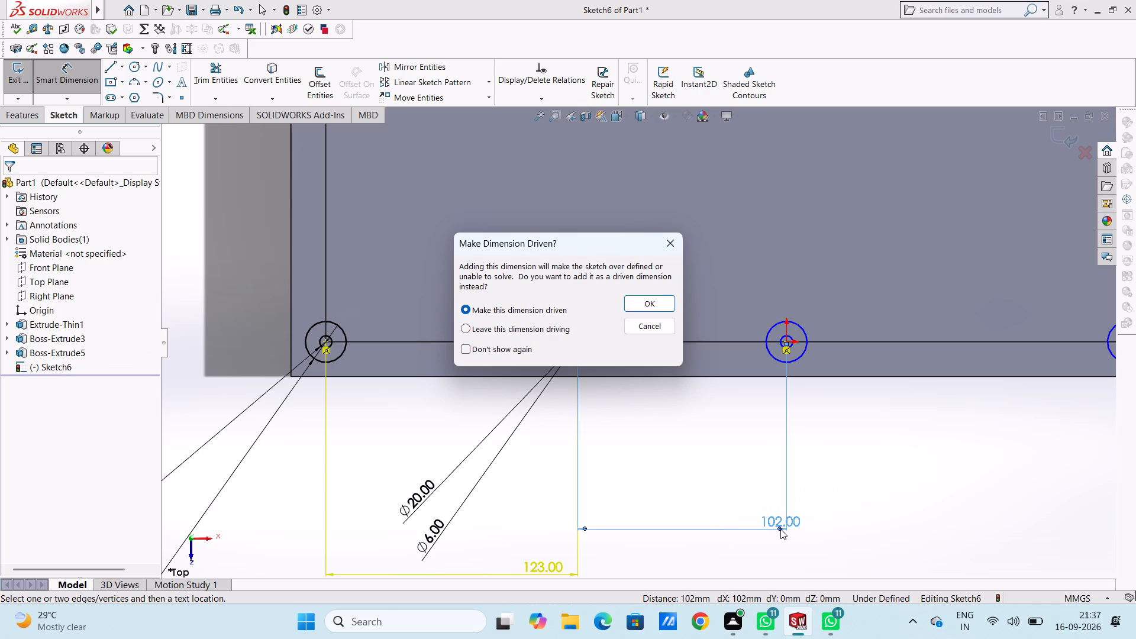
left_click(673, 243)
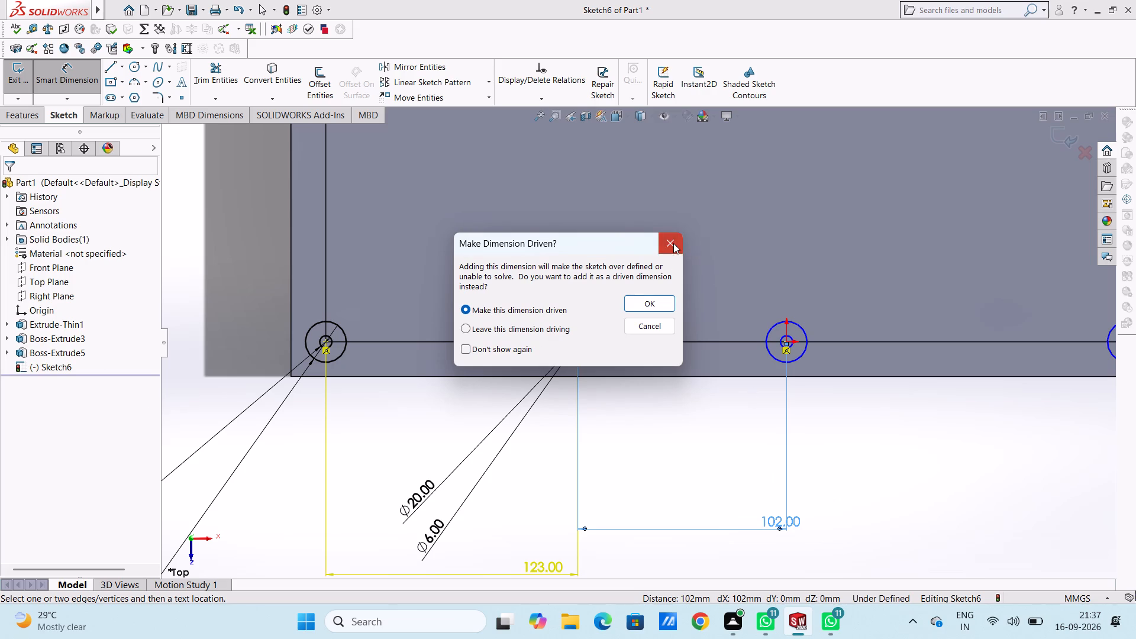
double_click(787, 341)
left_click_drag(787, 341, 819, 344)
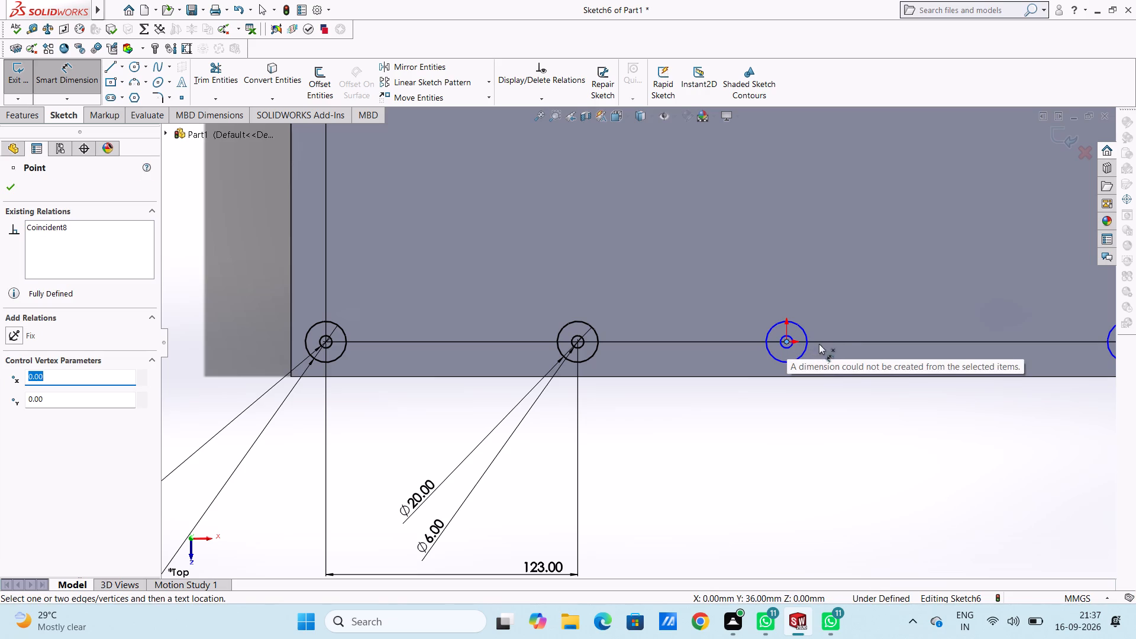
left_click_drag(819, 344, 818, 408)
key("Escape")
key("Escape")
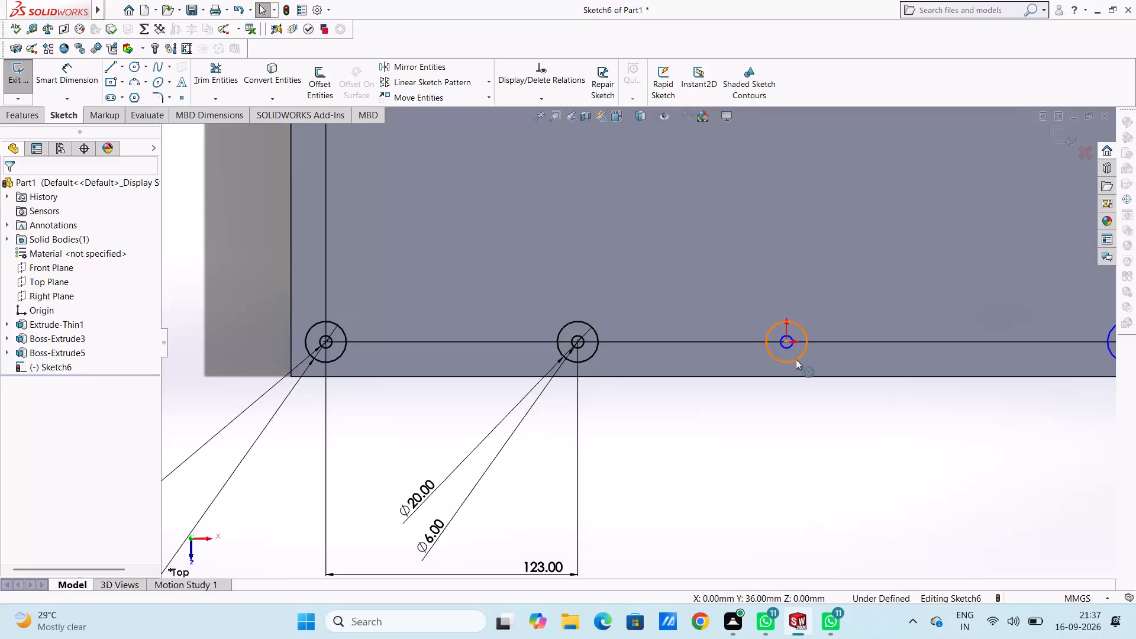
Delete both concentric circles centred on the origin.
left_click(802, 329)
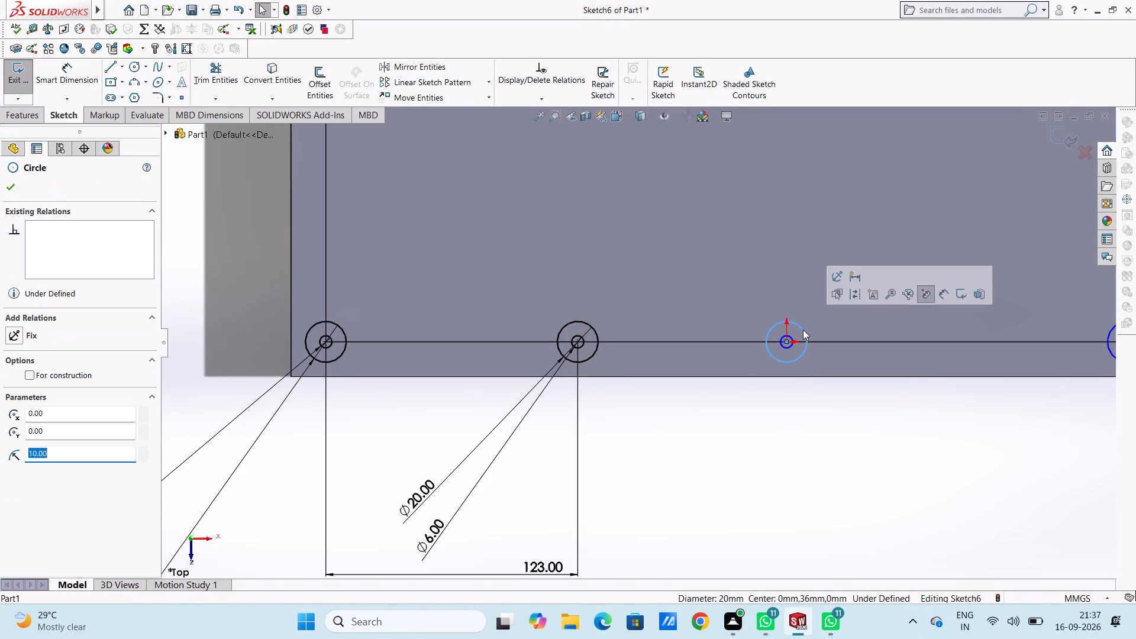
key("Delete")
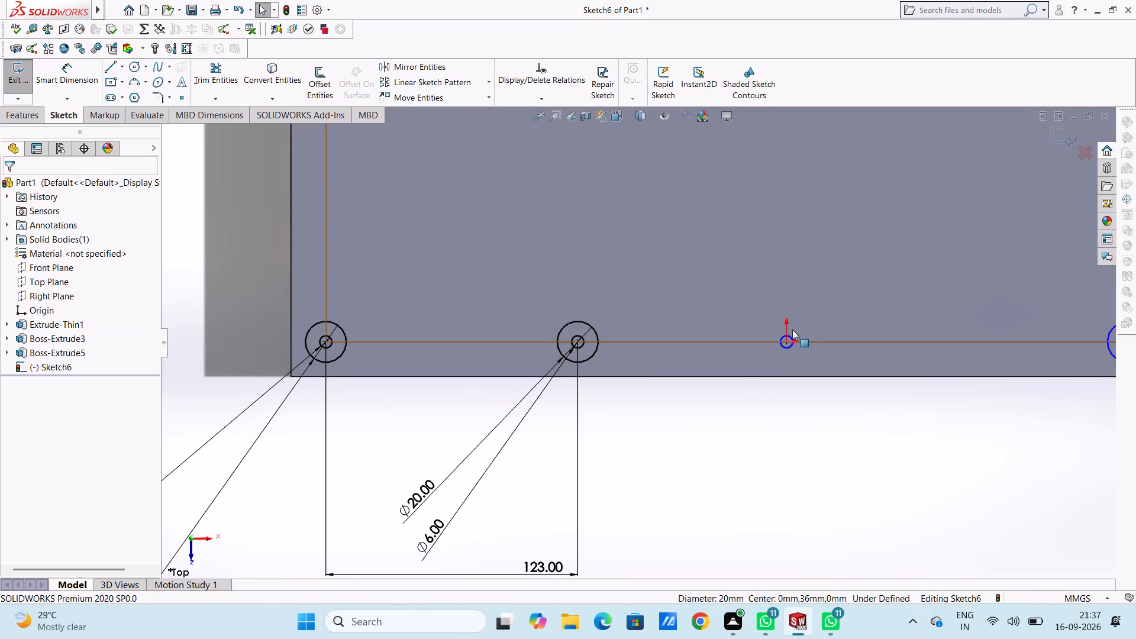
left_click(791, 335)
key("Delete")
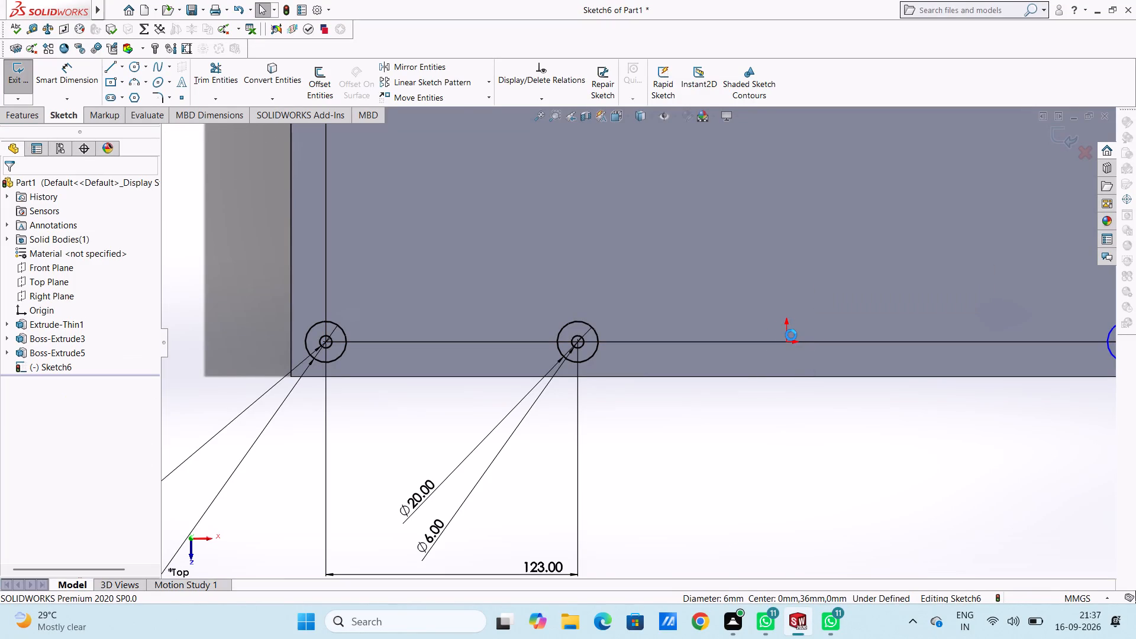
Sketch two concentric circles of radius 3 mm and 10 mm on the lower inner edge, about 32 mm from the origin towards the bevelled end.
left_click(137, 61)
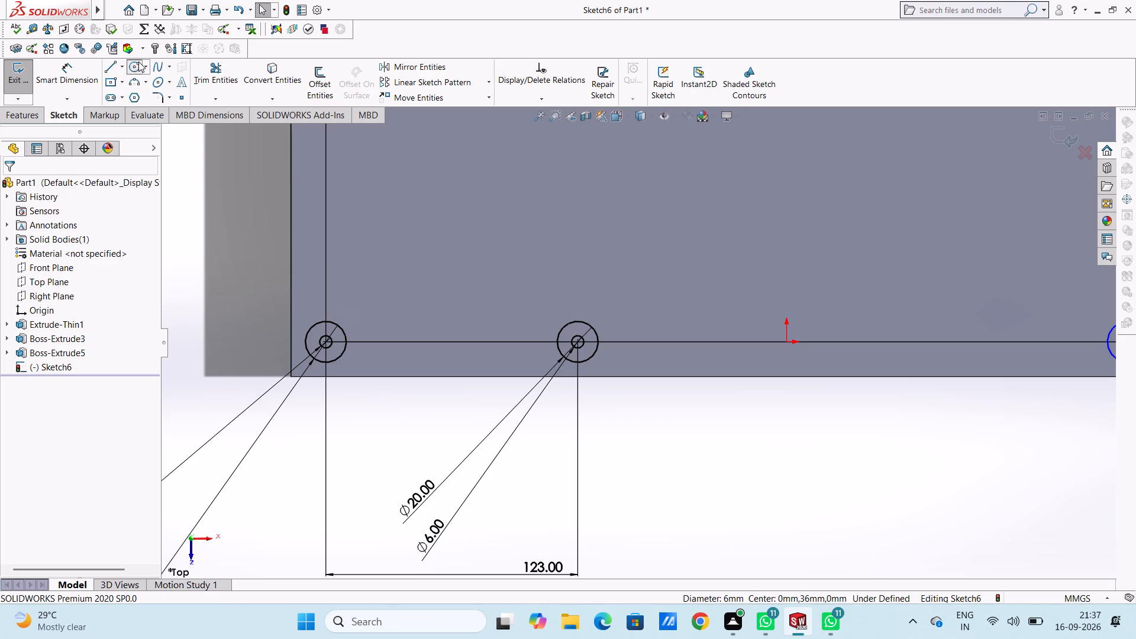
left_click(853, 340)
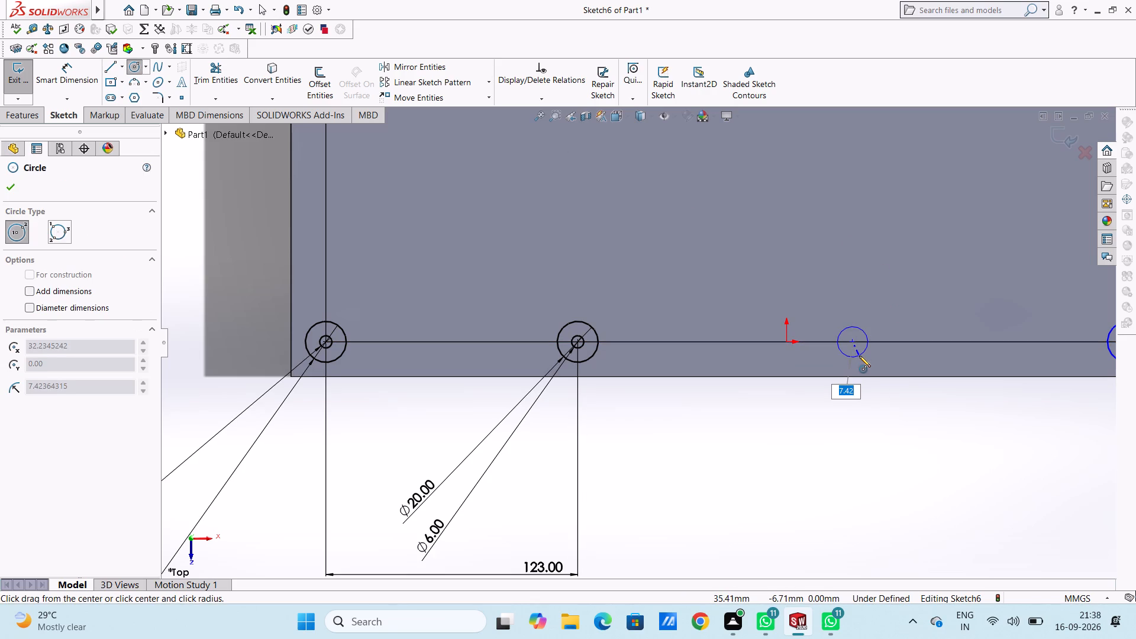
key("3")
key("Return")
scroll(857, 351, "down", 4)
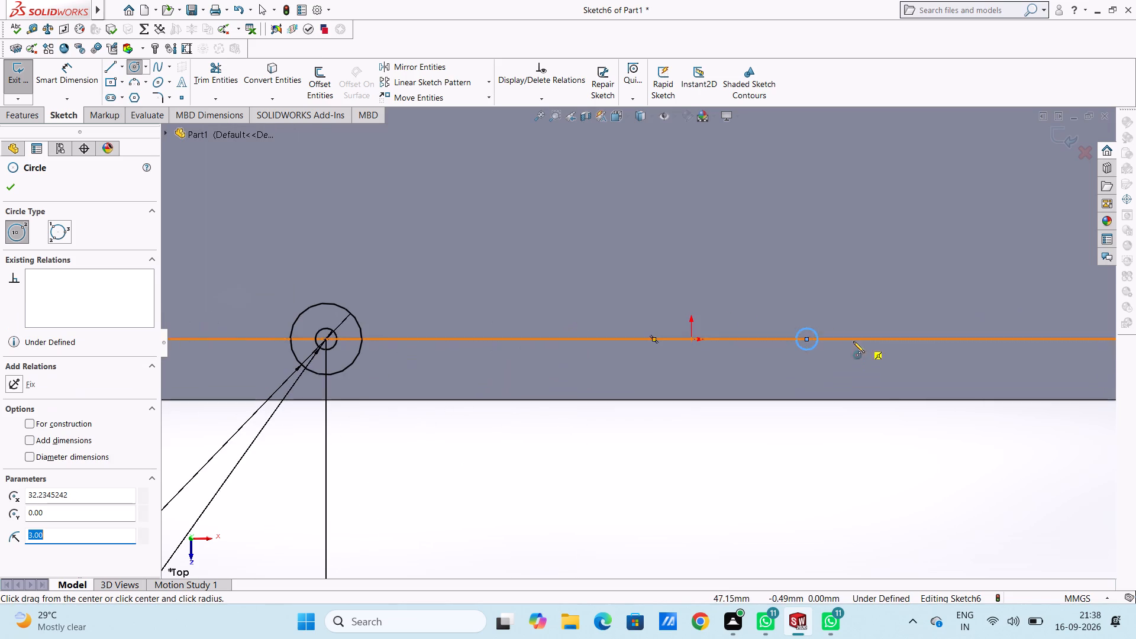
left_click(807, 338)
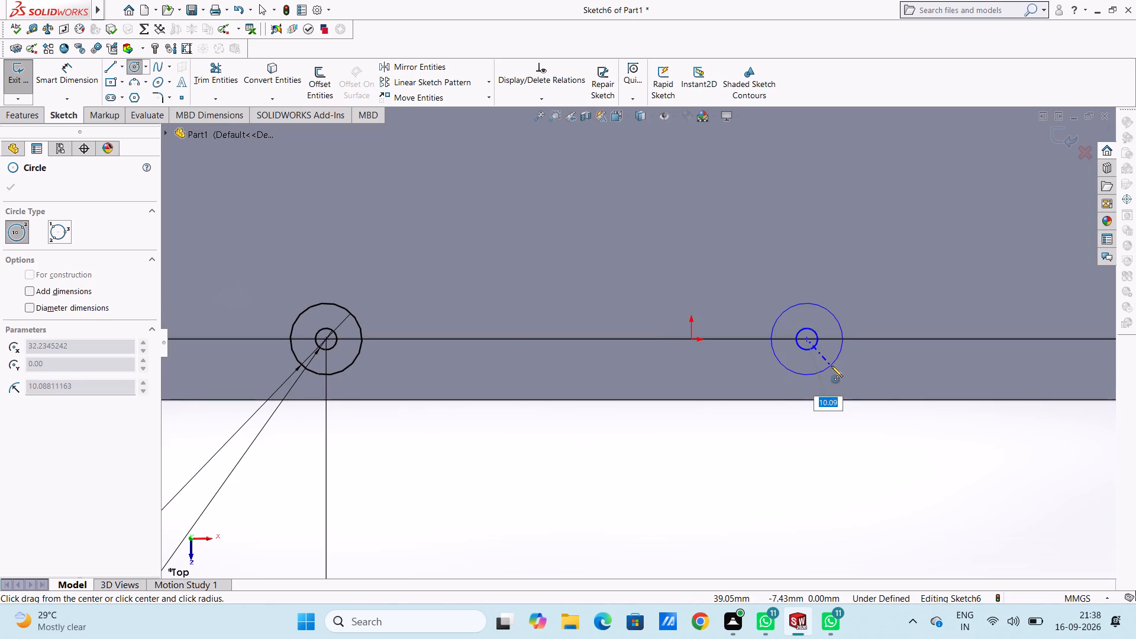
type("10")
key("Return")
key("Escape")
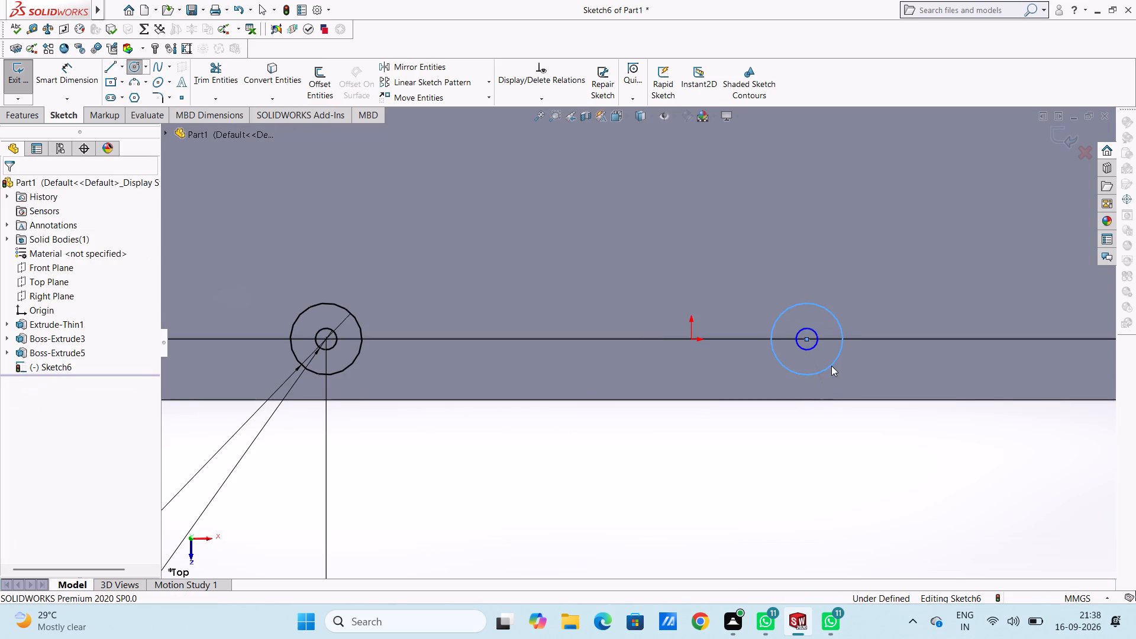
key("Escape")
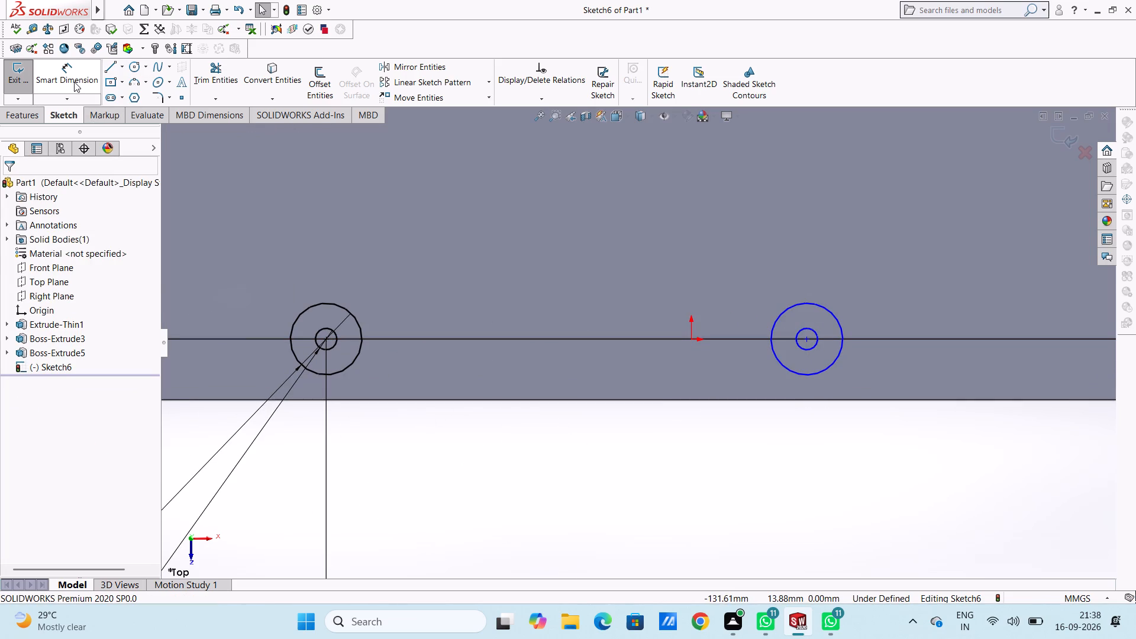
Dimension the new circle pair's centre 125 mm horizontally from the second circle pair on the lower inner edge.
left_click(74, 81)
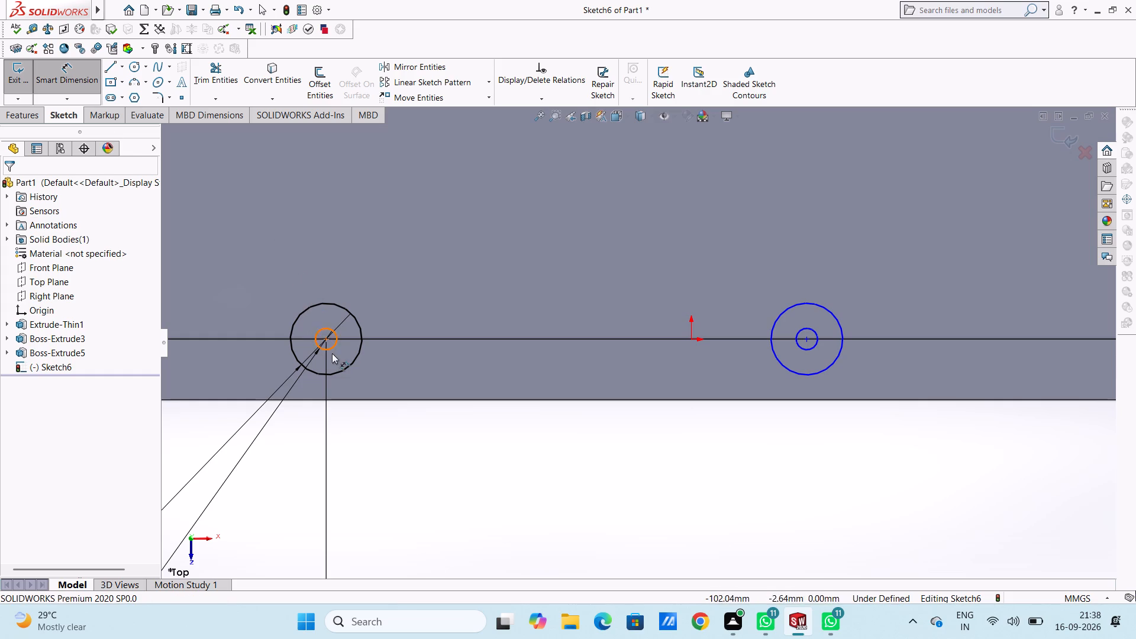
left_click(328, 340)
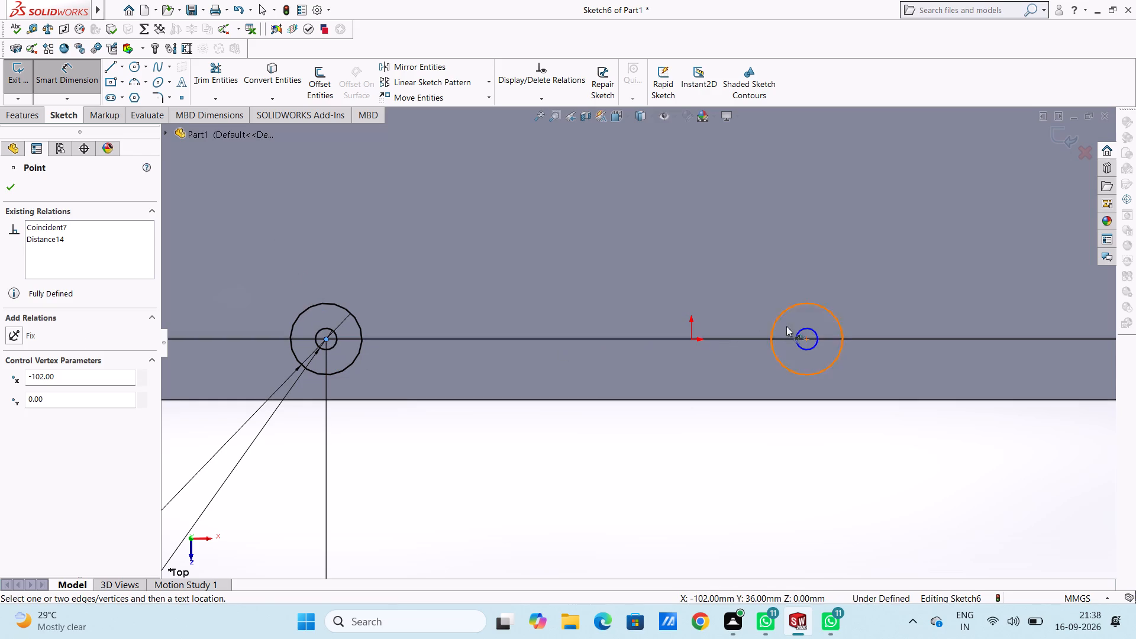
left_click(806, 338)
scroll(676, 512, "up", 4)
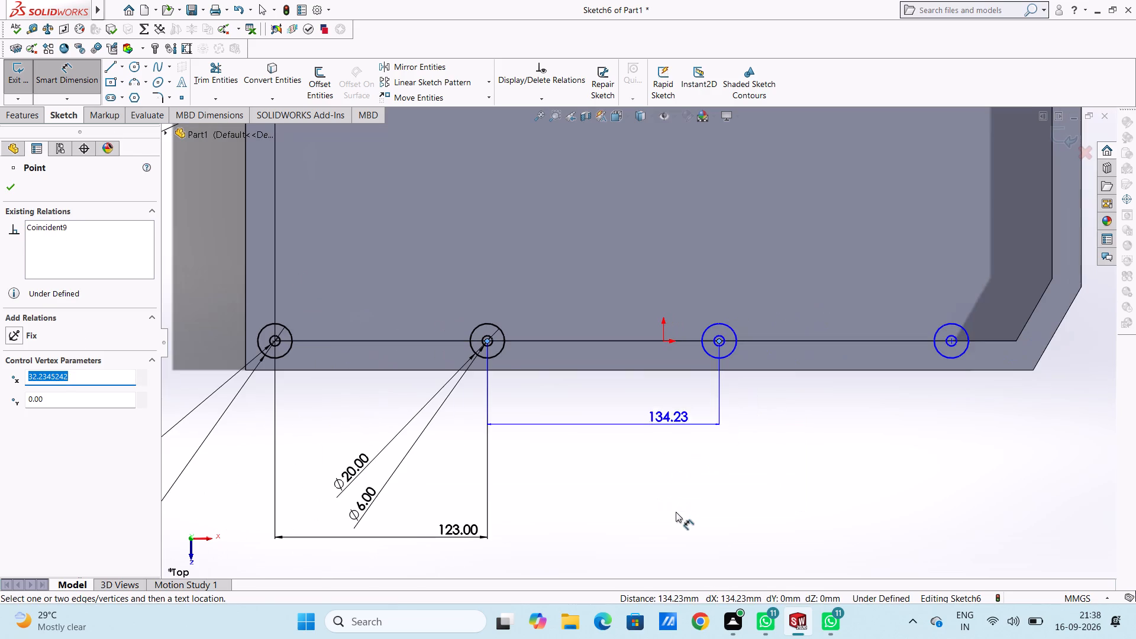
left_click(685, 533)
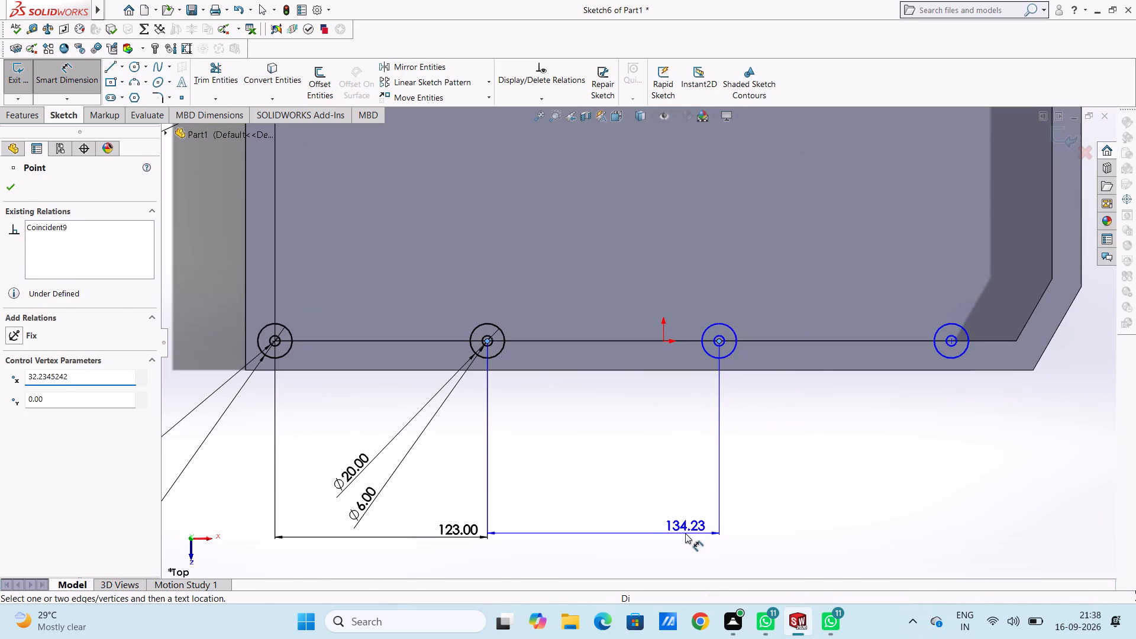
type("125")
key("Return")
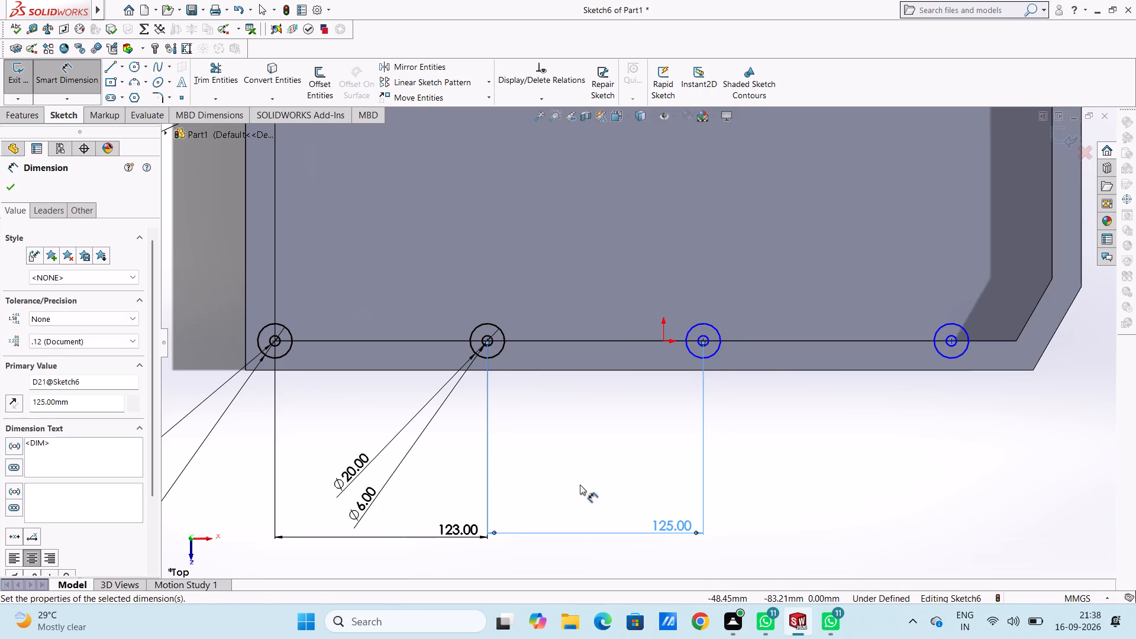
left_click(580, 485)
Dimension the third circle pair on the lower inner edge with diameters of 20 mm and 6 mm.
scroll(727, 300, "down", 4)
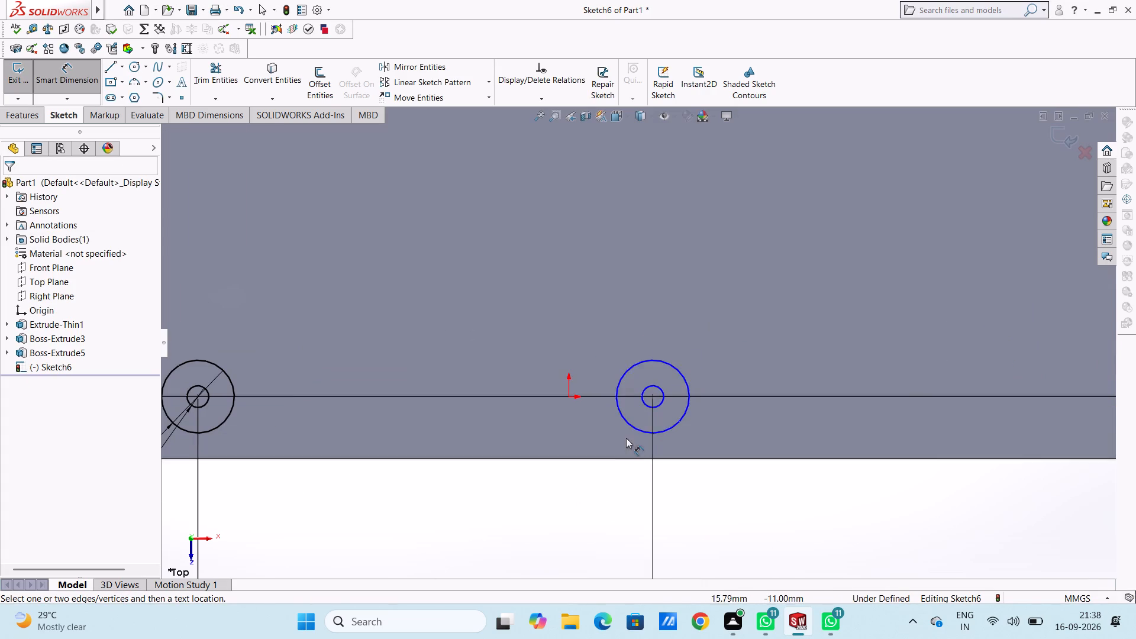
left_click(646, 432)
scroll(517, 544, "up", 3)
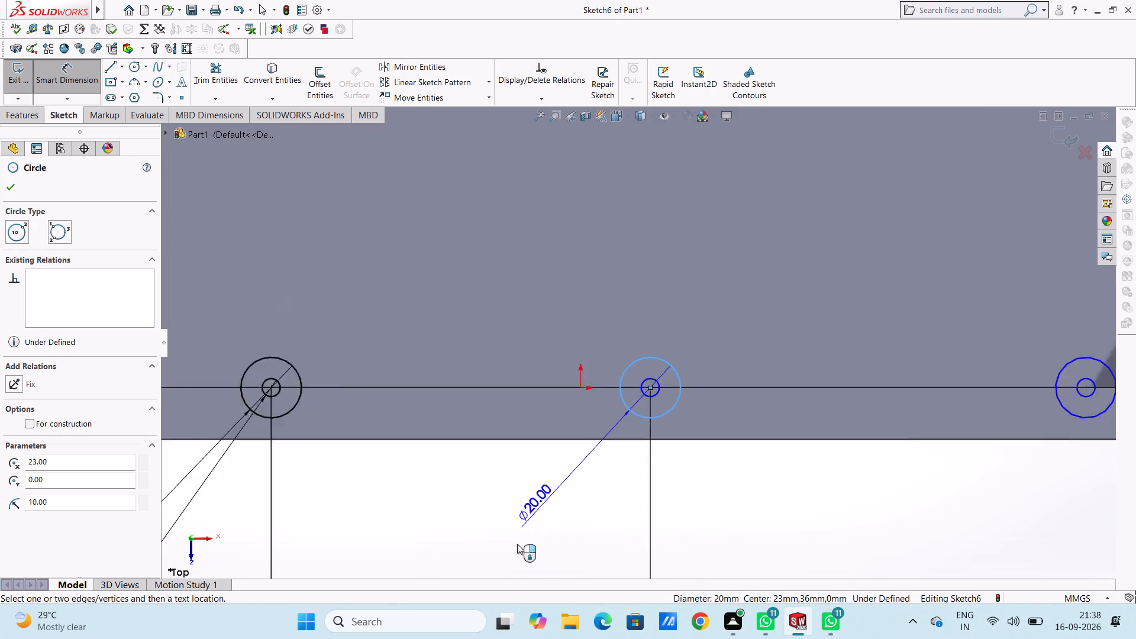
scroll(517, 544, "up", 2)
left_click(531, 530)
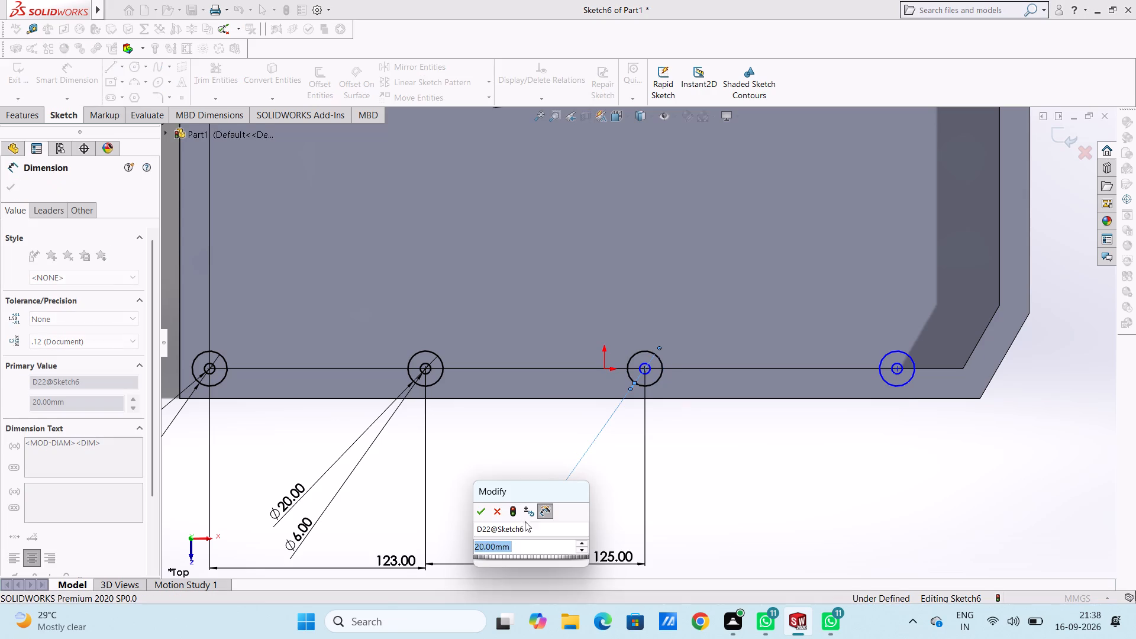
left_click(485, 511)
left_click(554, 434)
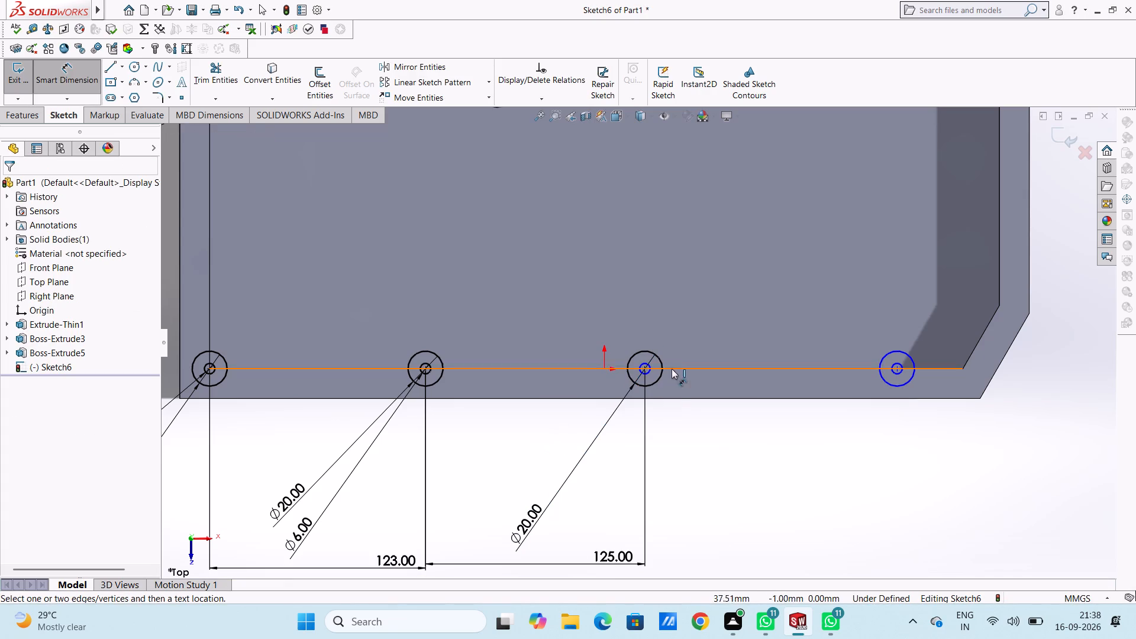
scroll(674, 364, "down", 4)
left_click(621, 376)
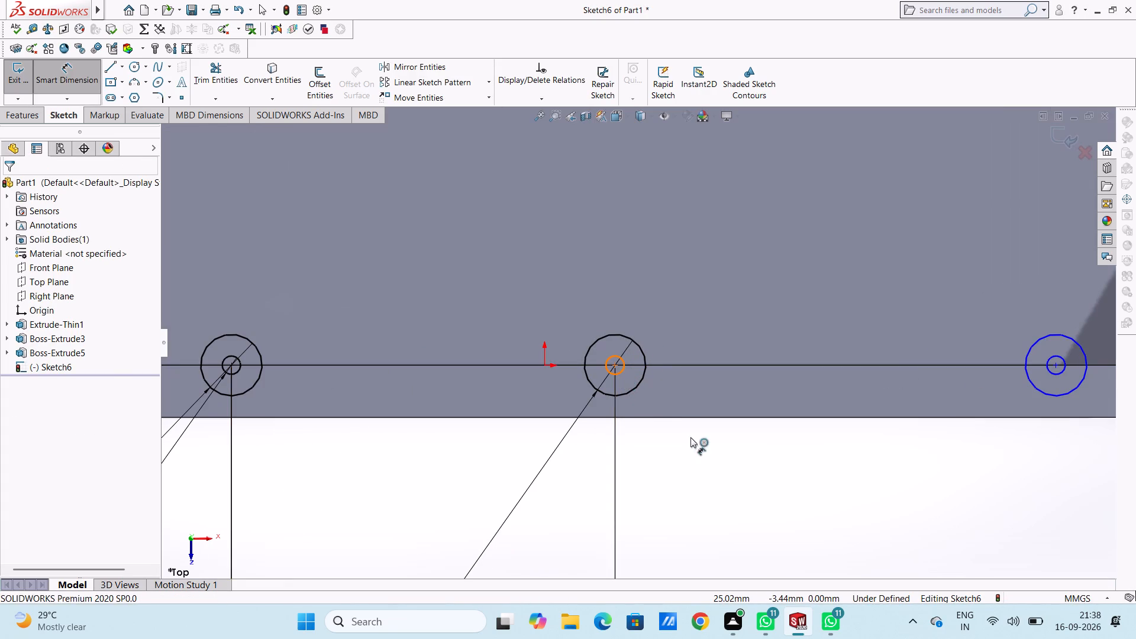
scroll(699, 485, "up", 3)
left_click(702, 521)
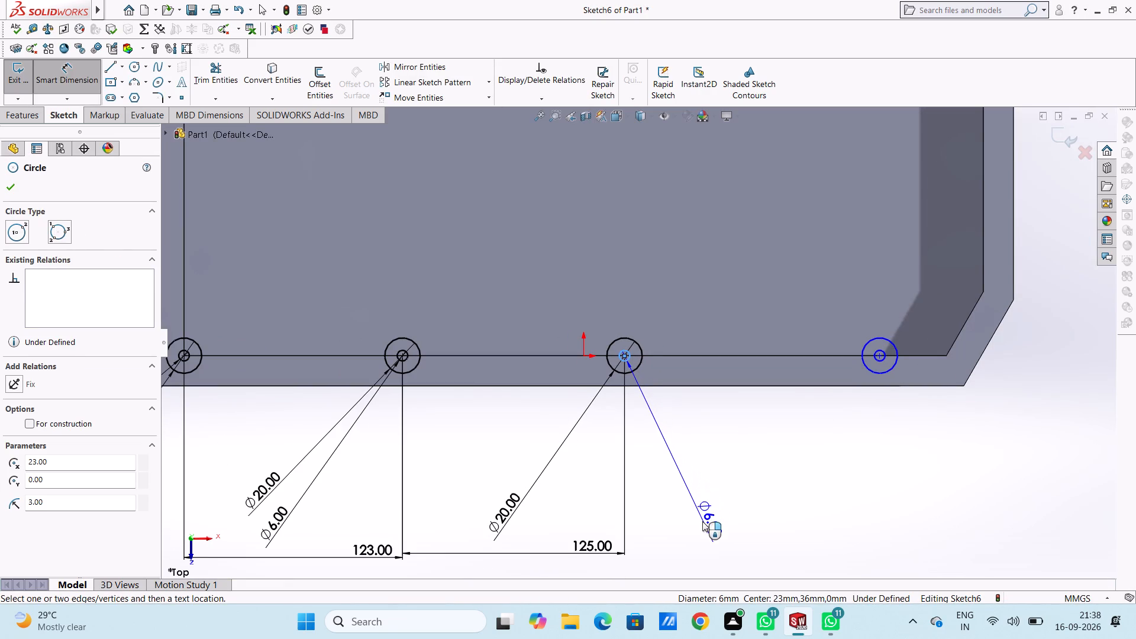
left_click(651, 504)
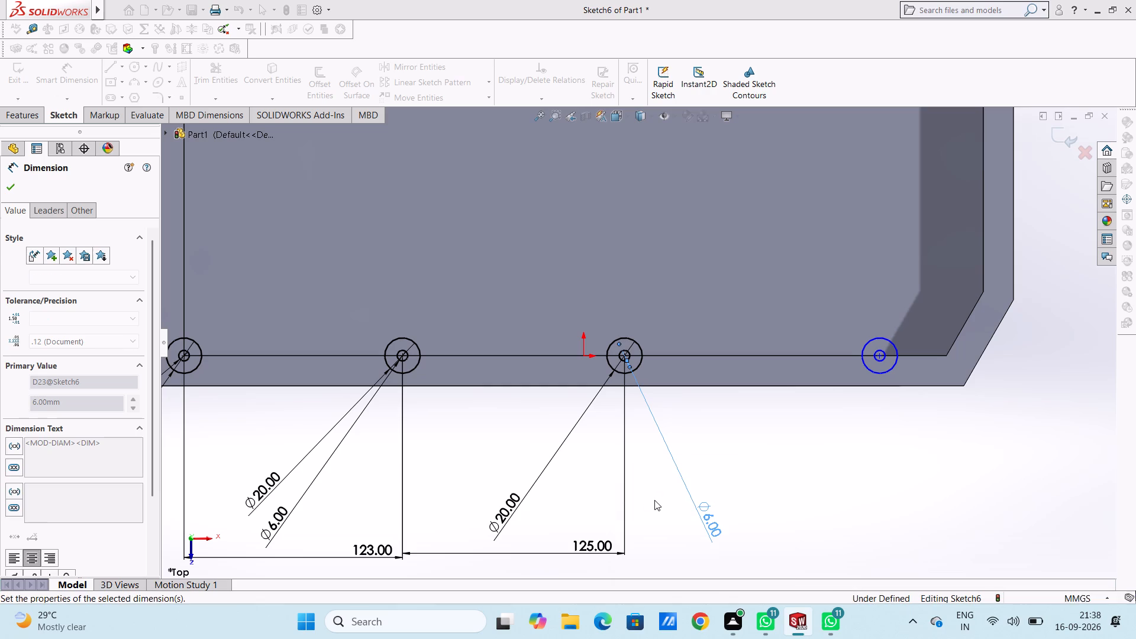
left_click(732, 466)
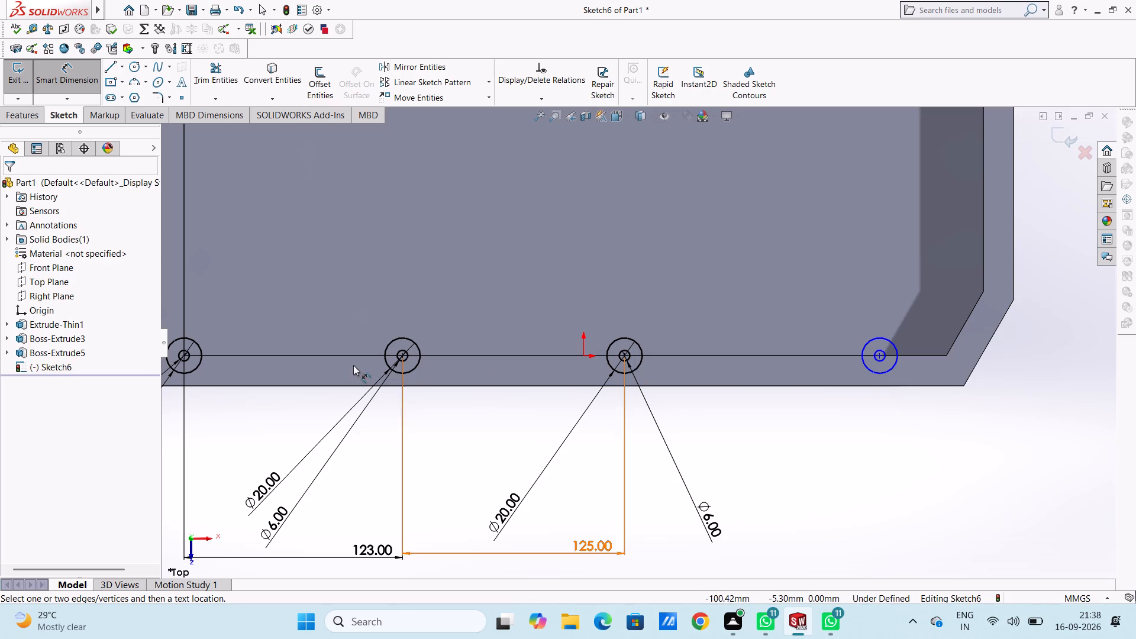
Dimension the centre of the circle pair nearest the bevelled end 270 mm horizontally from the second pair on the lower inner edge.
left_click(404, 357)
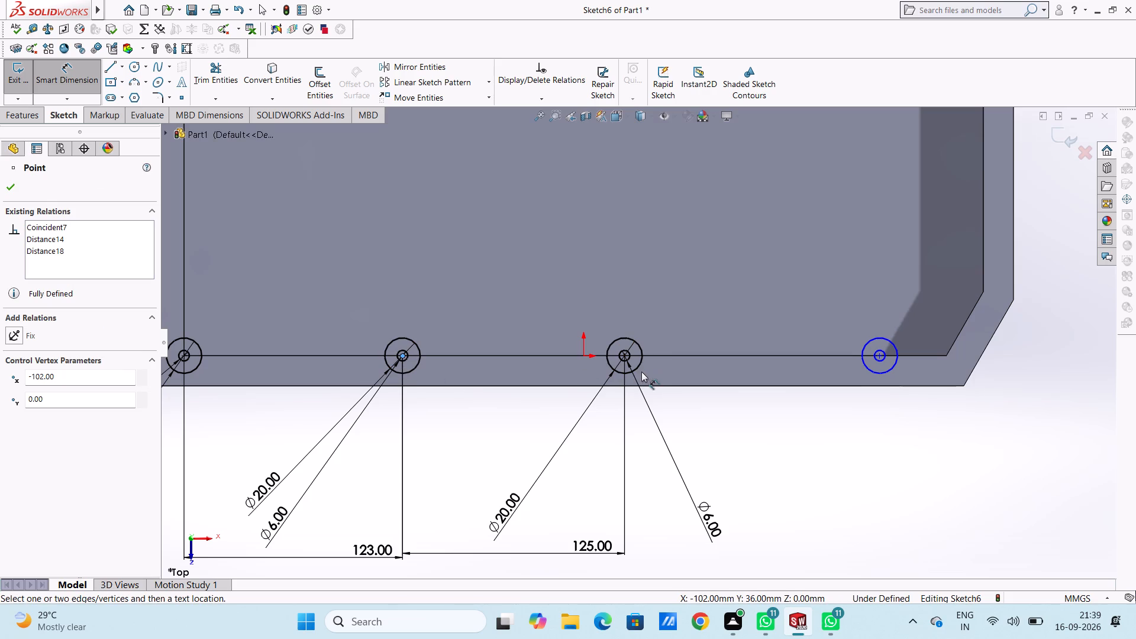
left_click(881, 356)
scroll(850, 467, "up", 3)
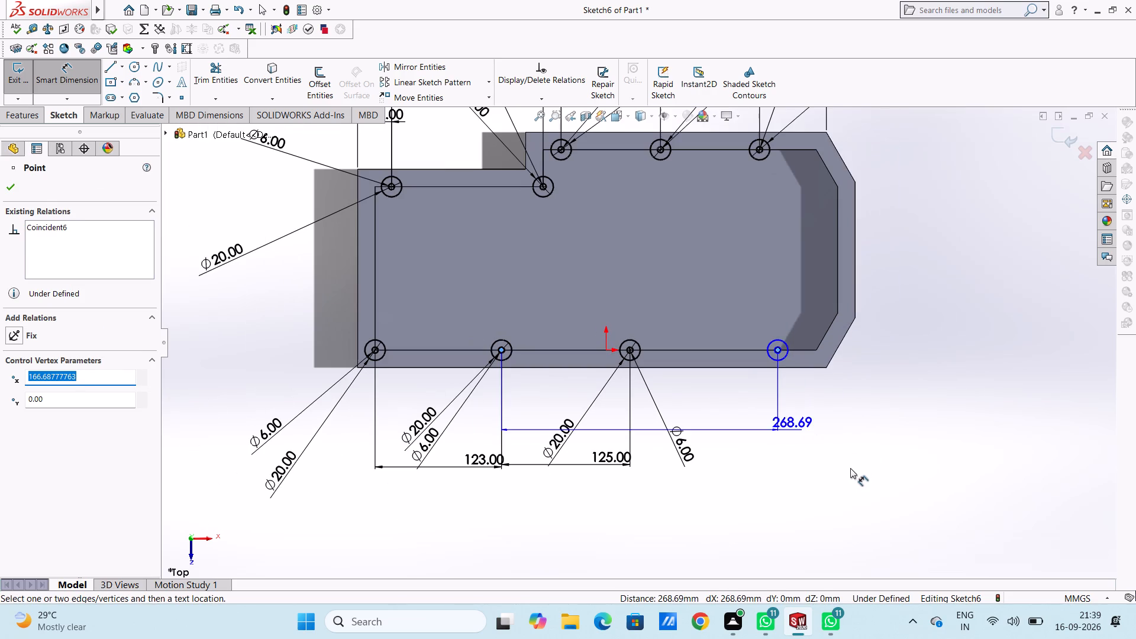
left_click(766, 477)
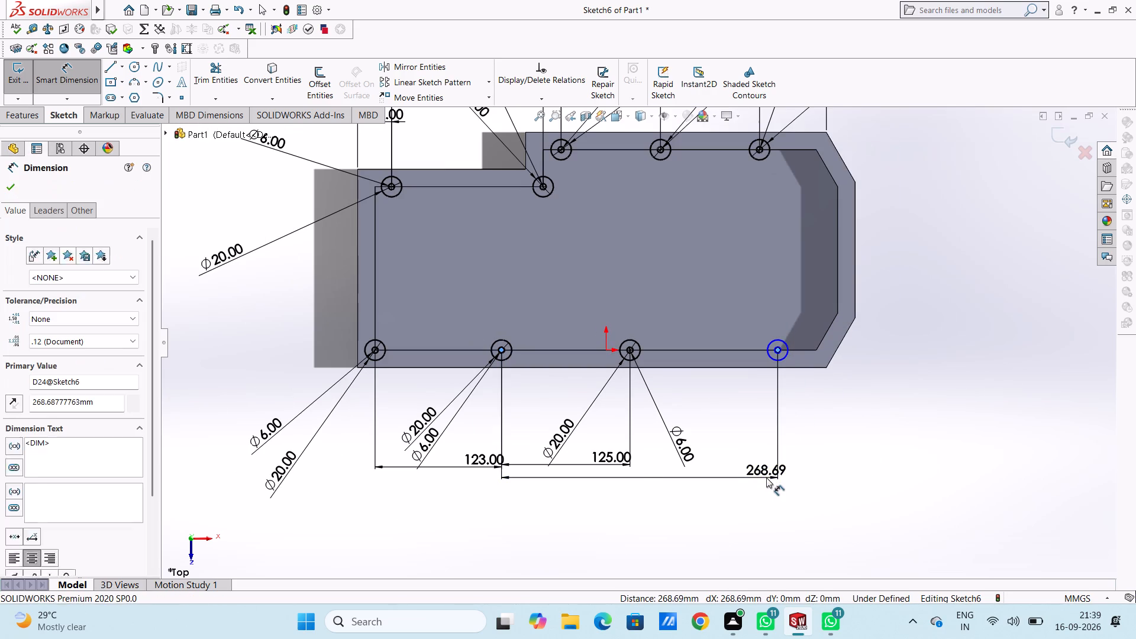
type("270")
key("Return")
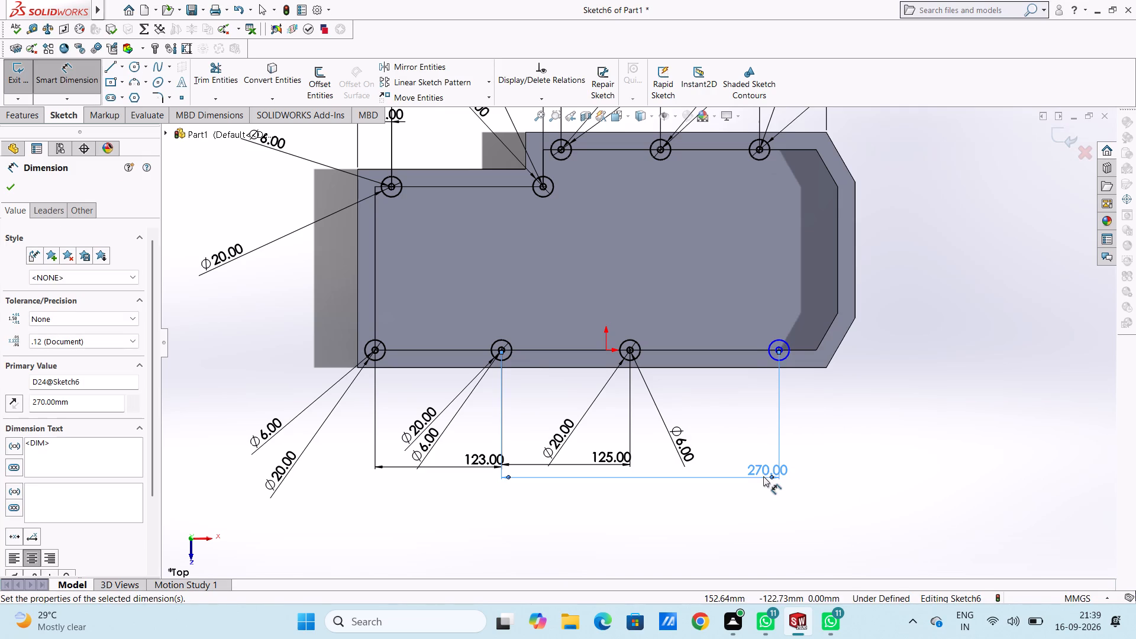
left_click(755, 434)
Dimension the lower-edge circle pair nearest the bevelled end with diameters of 20 mm and 6 mm.
scroll(788, 313, "down", 5)
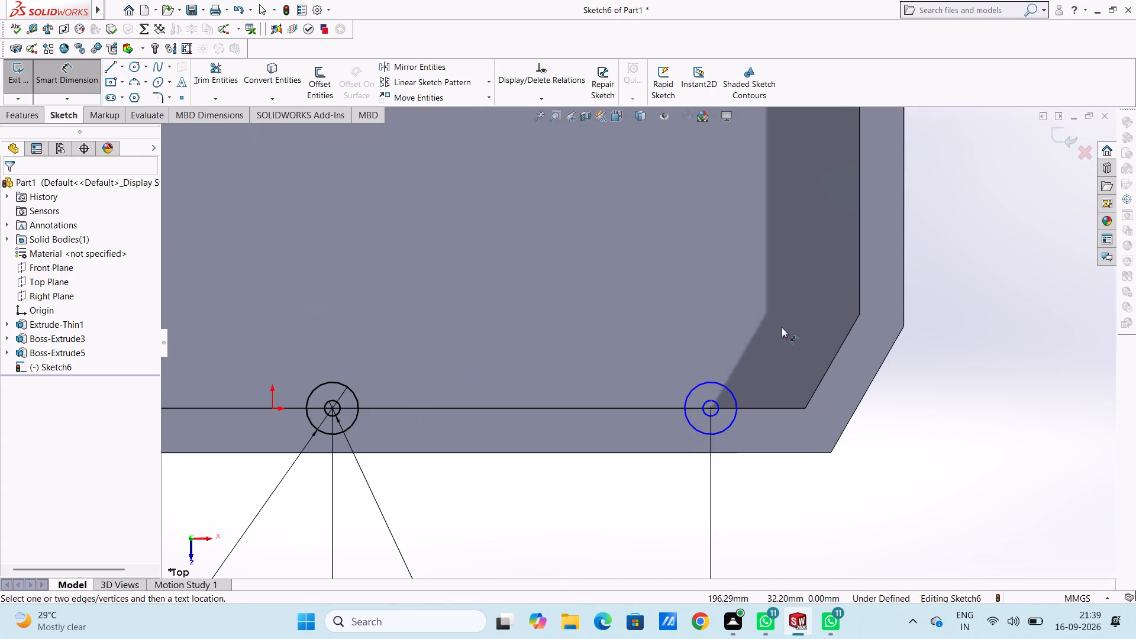
left_click(733, 395)
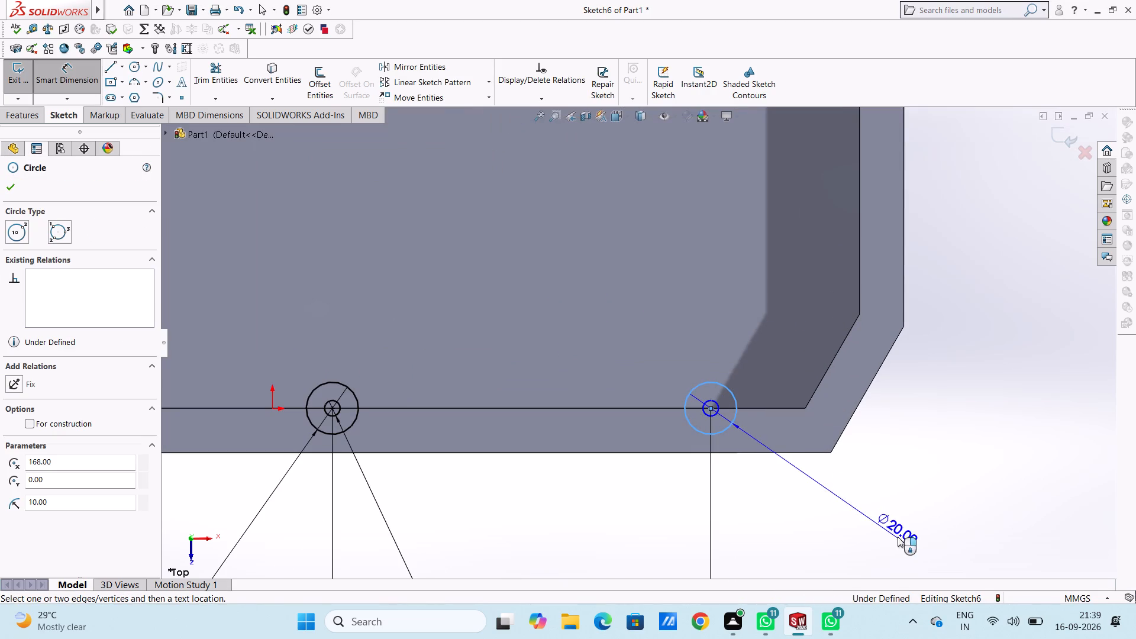
left_click(927, 540)
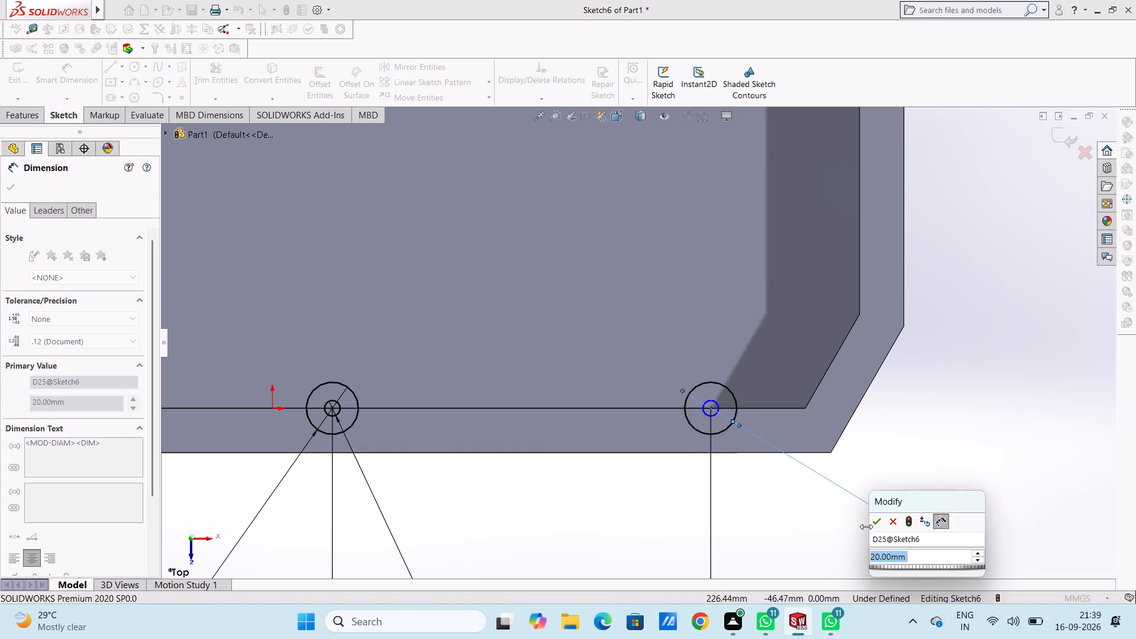
left_click(877, 525)
left_click(819, 525)
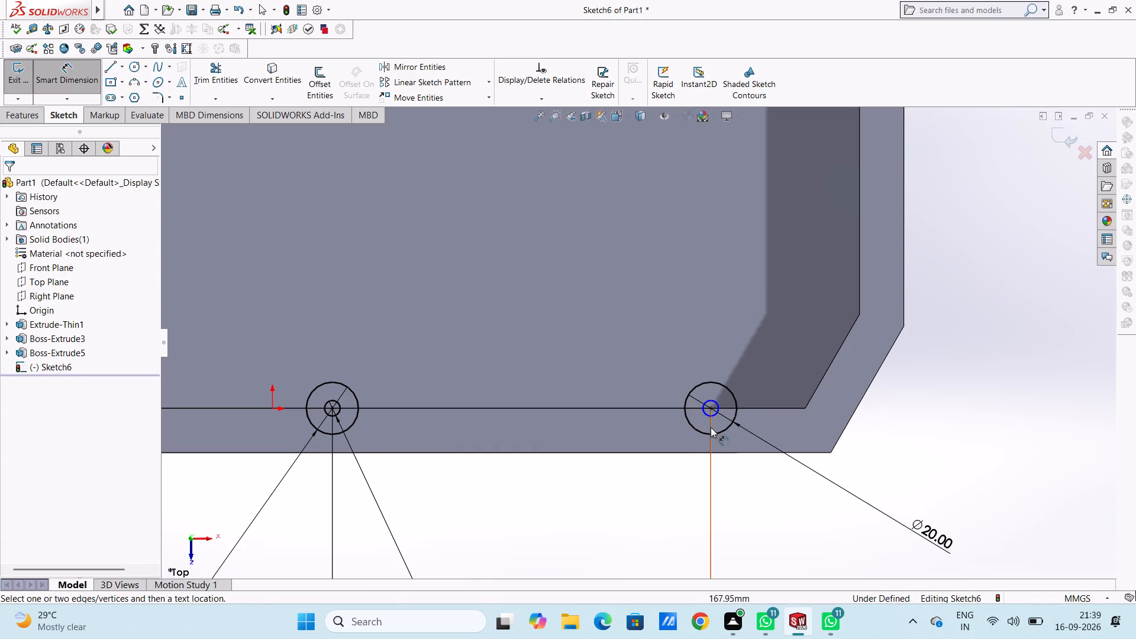
left_click(716, 414)
scroll(834, 521, "up", 3)
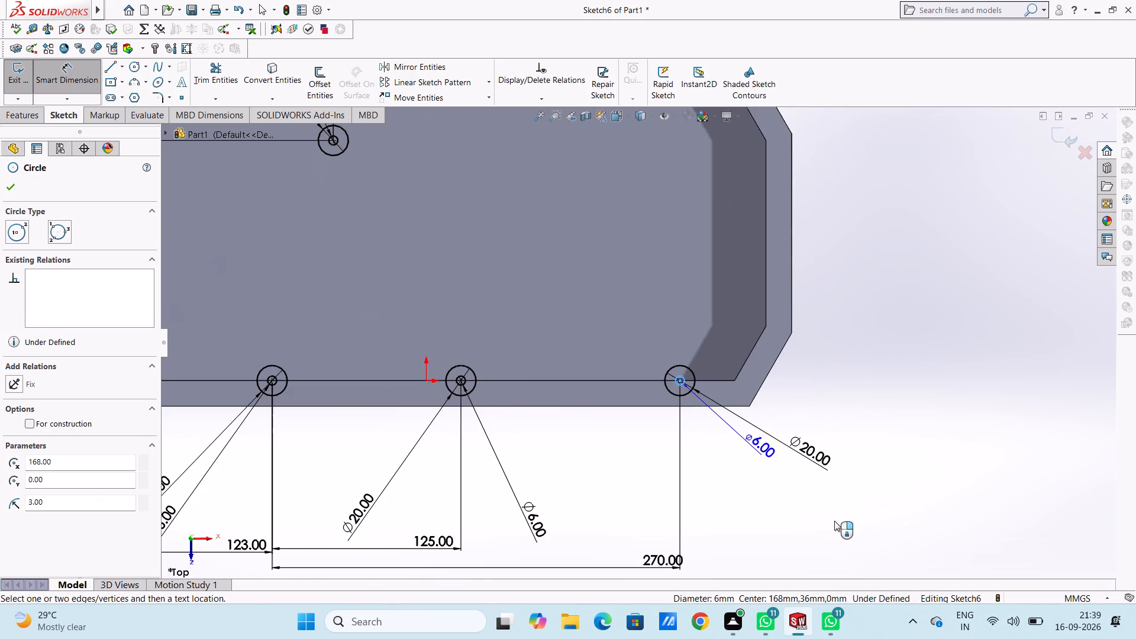
left_click(822, 515)
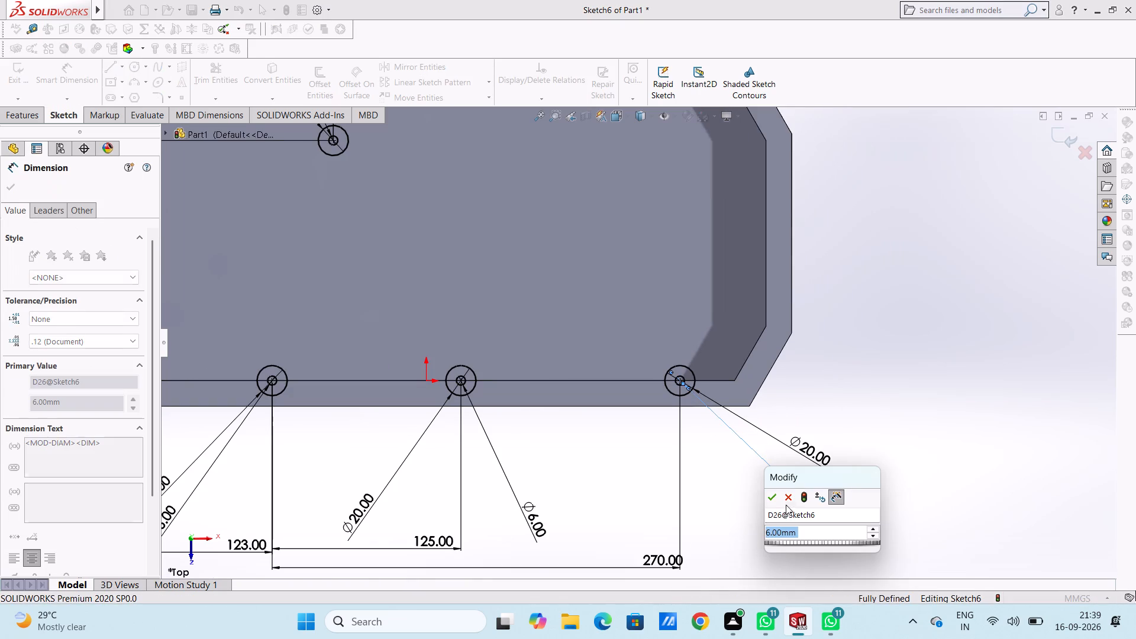
left_click(774, 497)
left_click(765, 493)
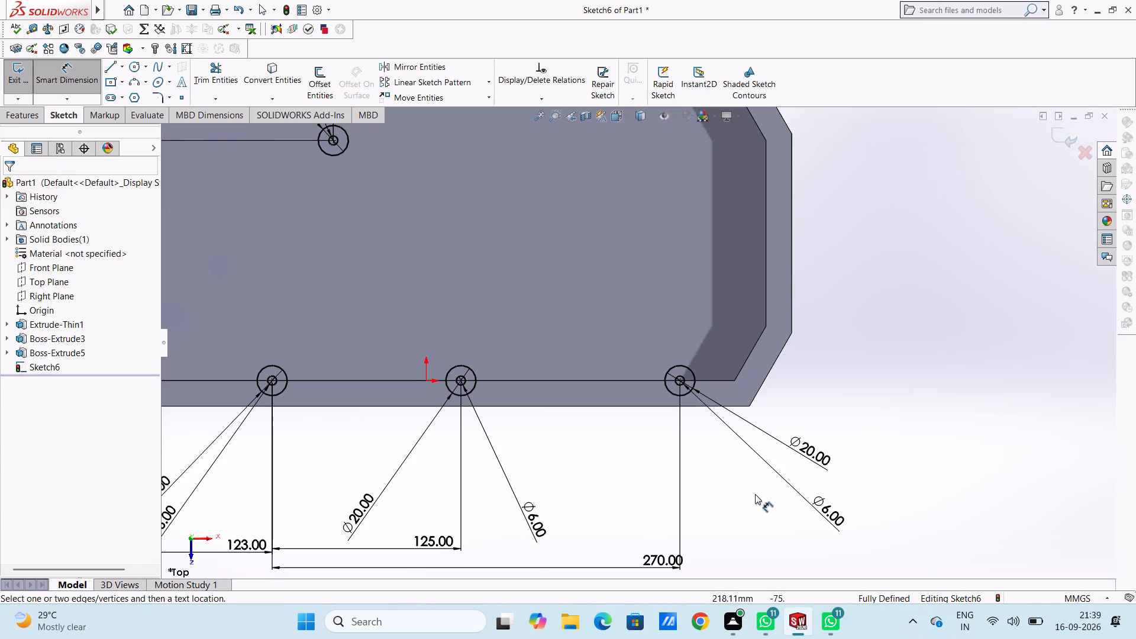
key("Escape")
key("Escape")
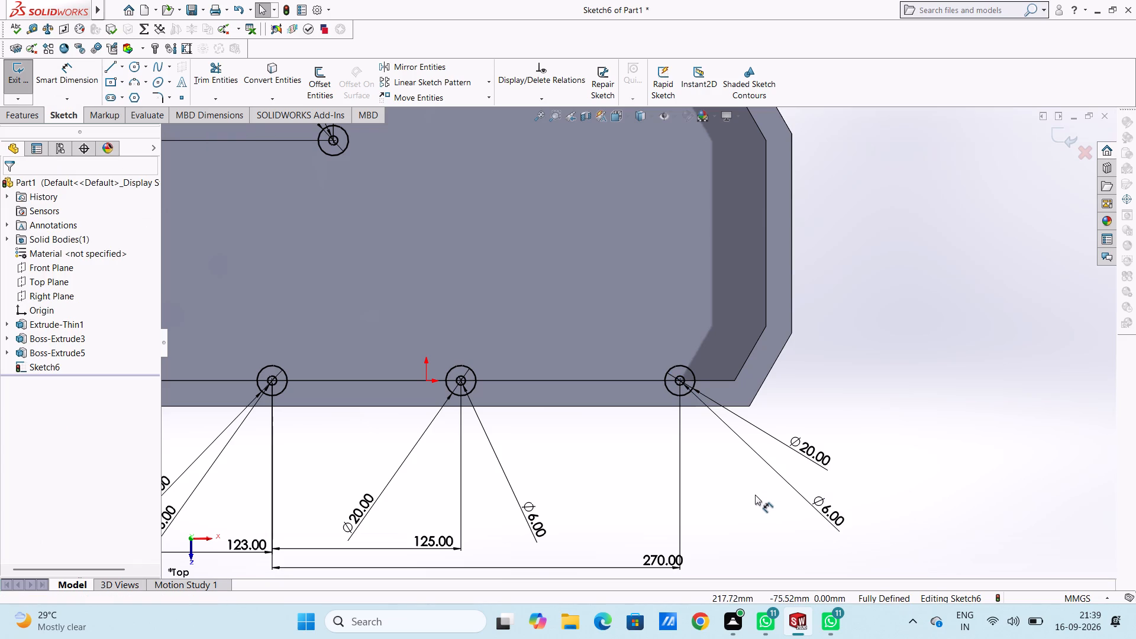
Sketch a 159 mm vertical line along the inner edge opposite the bevelled end, down to the first lower circle pair's centre.
key("ctrl+5")
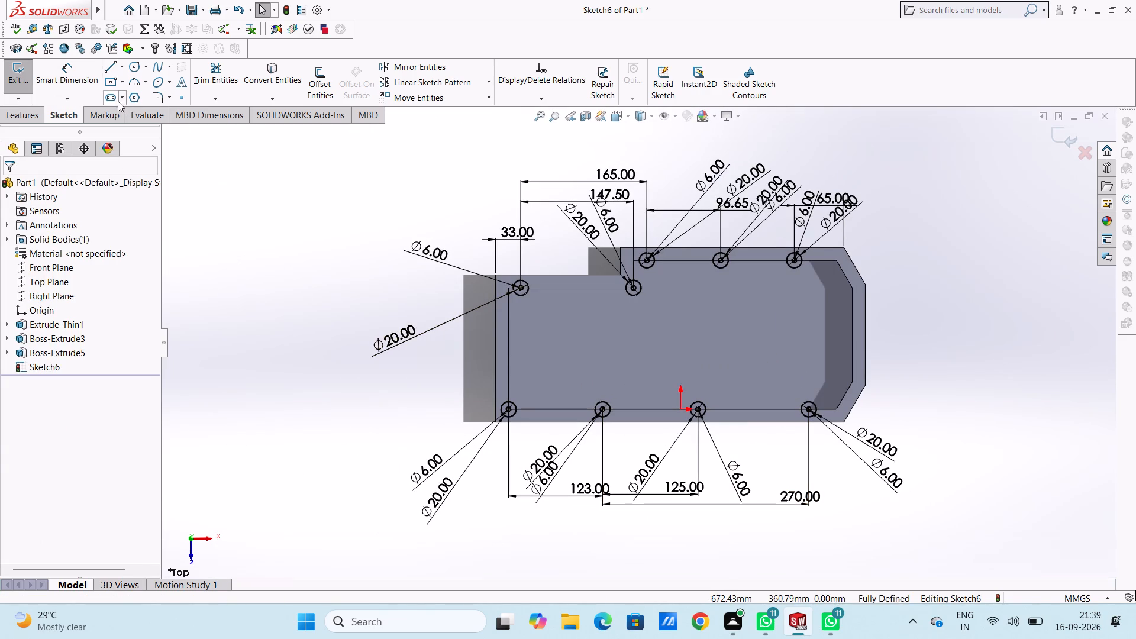
left_click(111, 67)
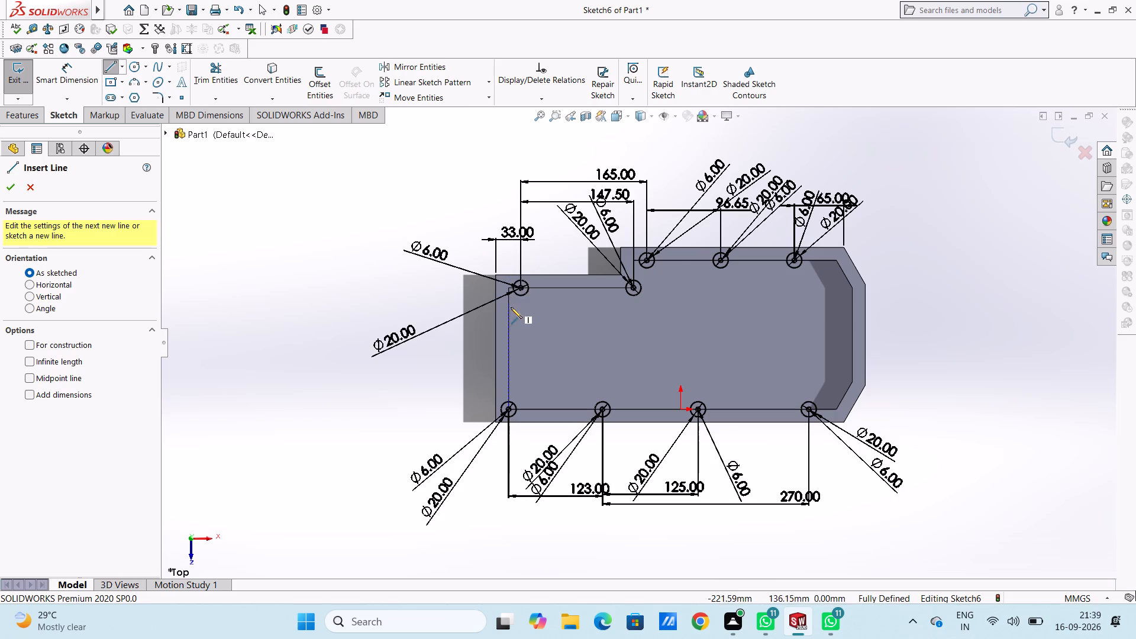
scroll(515, 309, "down", 5)
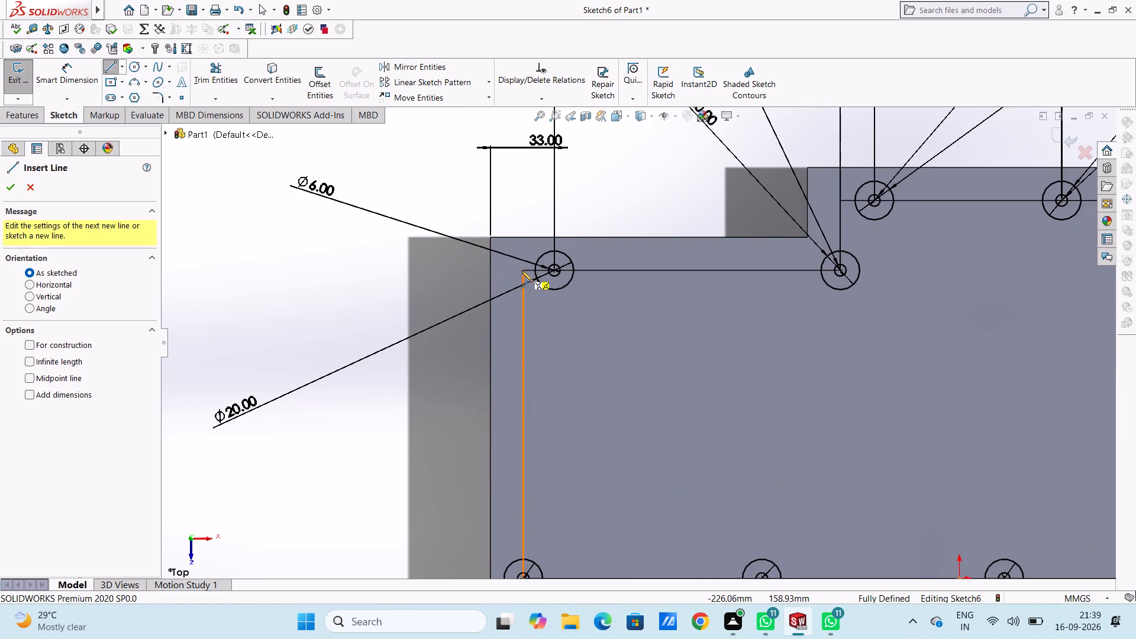
left_click(522, 269)
scroll(511, 334, "up", 4)
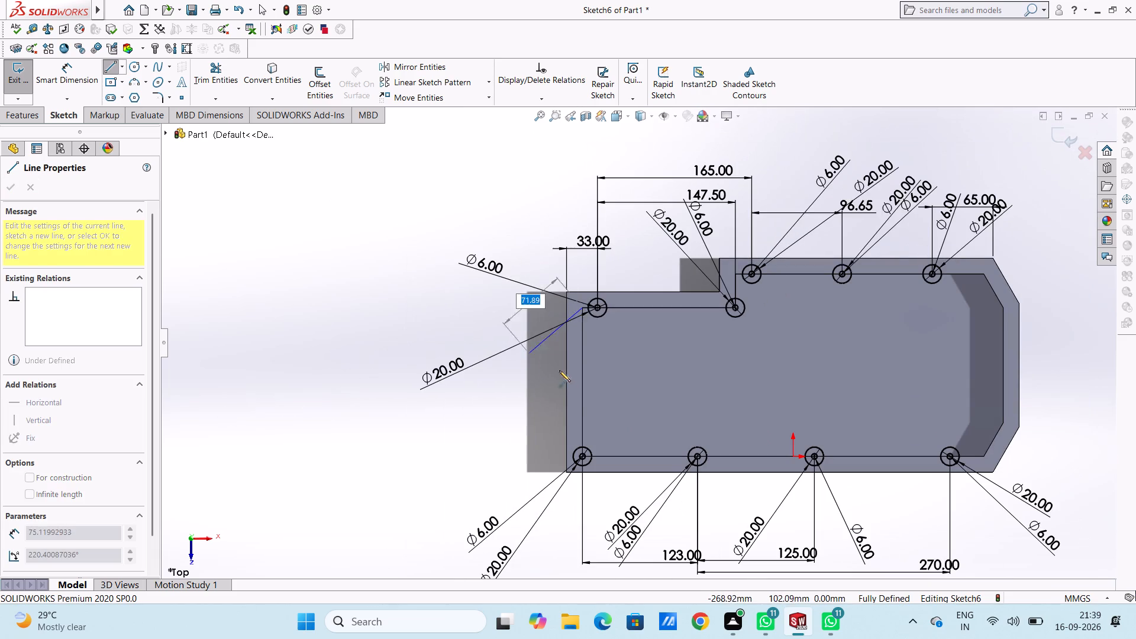
left_click(582, 457)
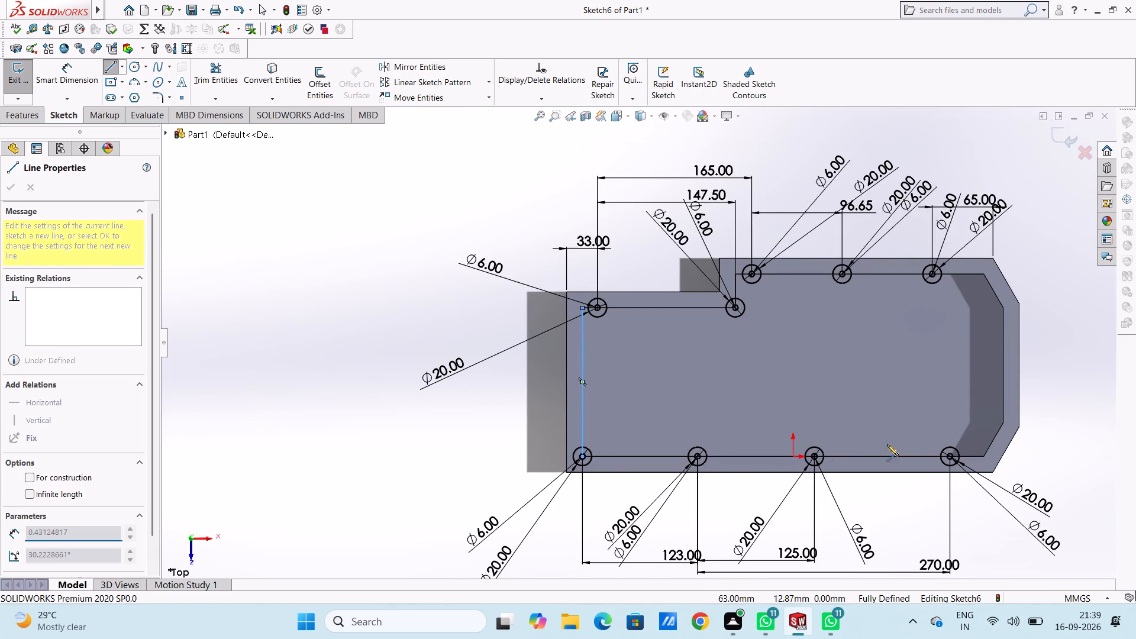
Trace connected lines from the lower edge's bevelled corner around the bevelled end, upper inner edge and 36 mm step, closing with the 163.5 mm edge.
left_click(985, 457)
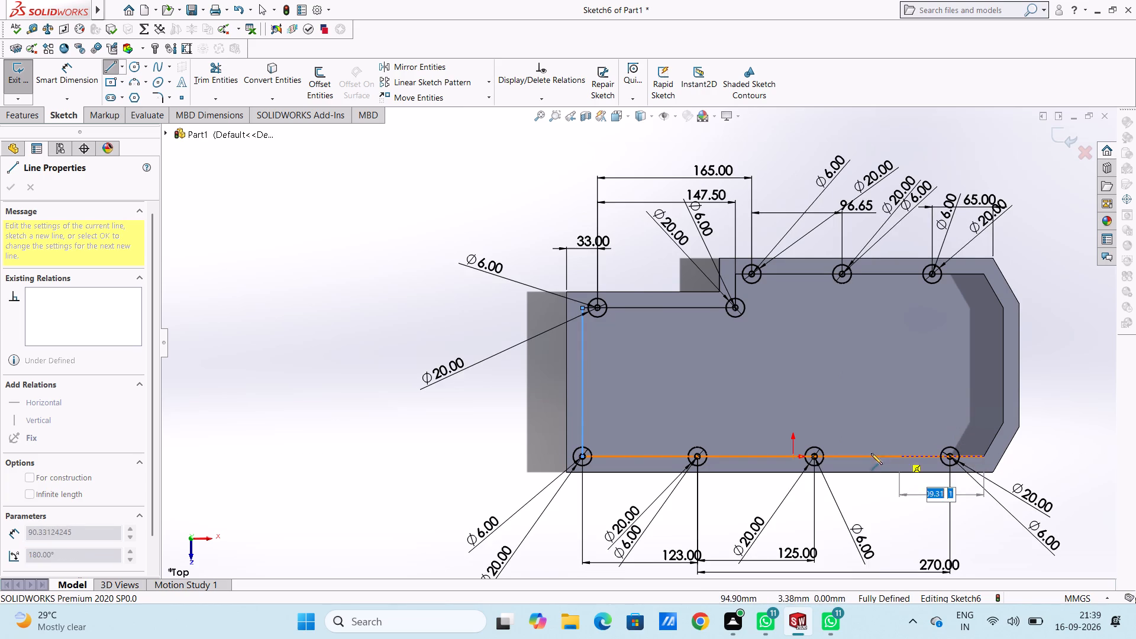
left_click(1002, 422)
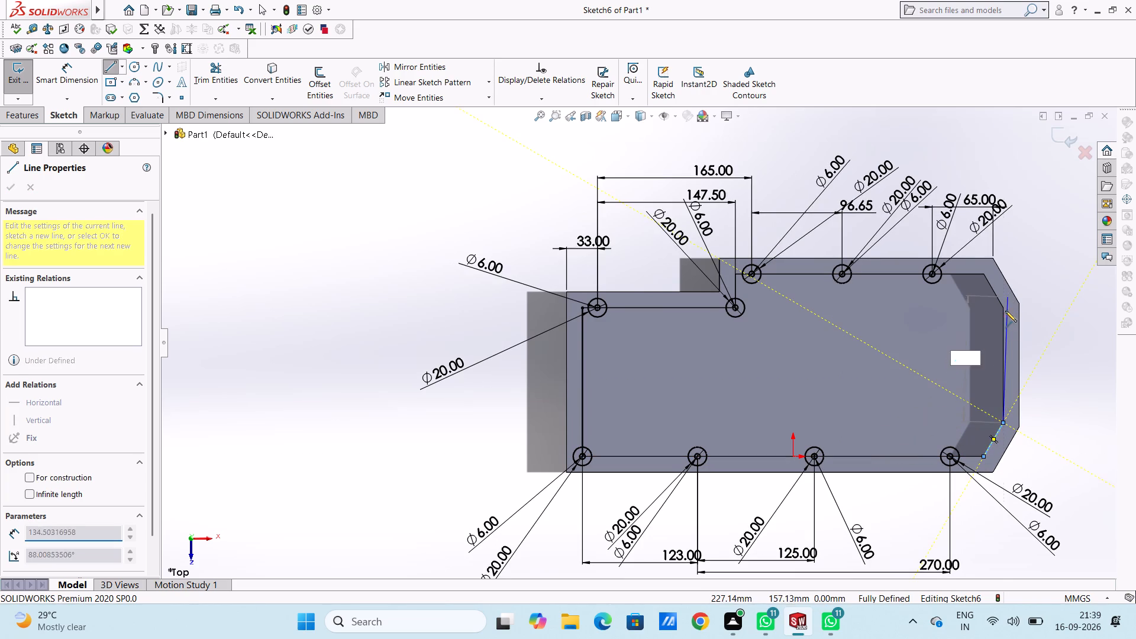
left_click(1003, 306)
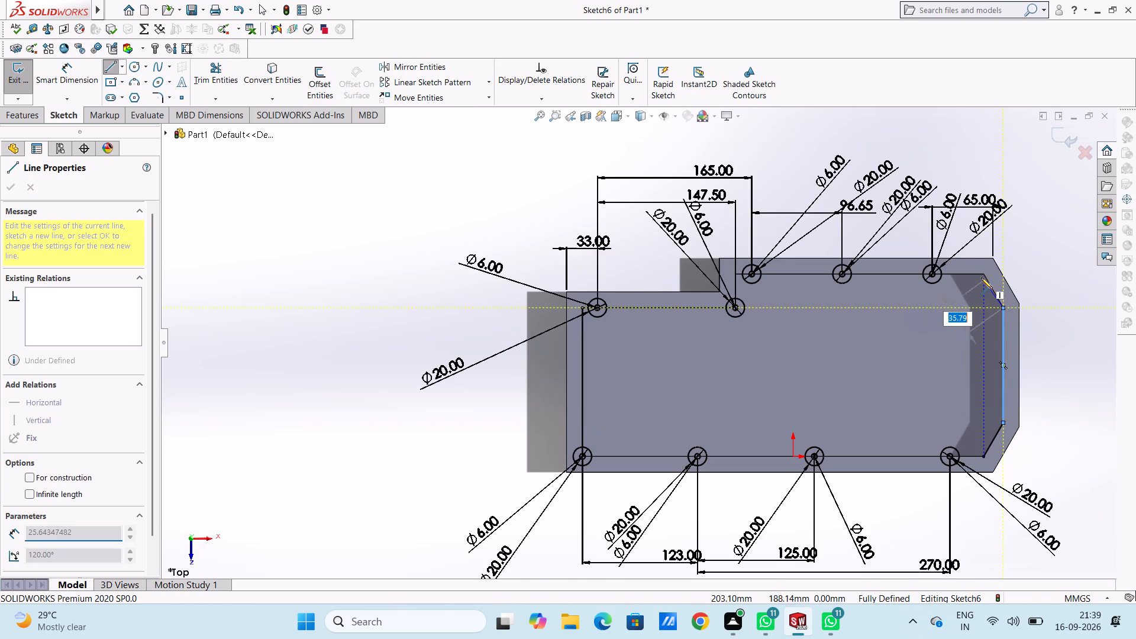
left_click(985, 276)
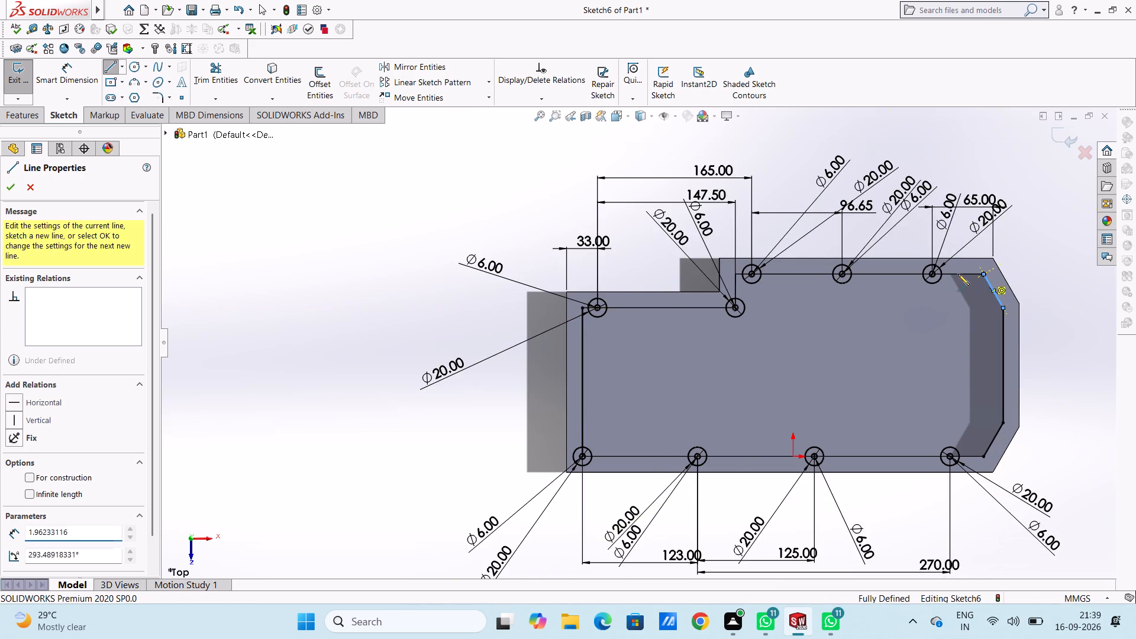
left_click(733, 275)
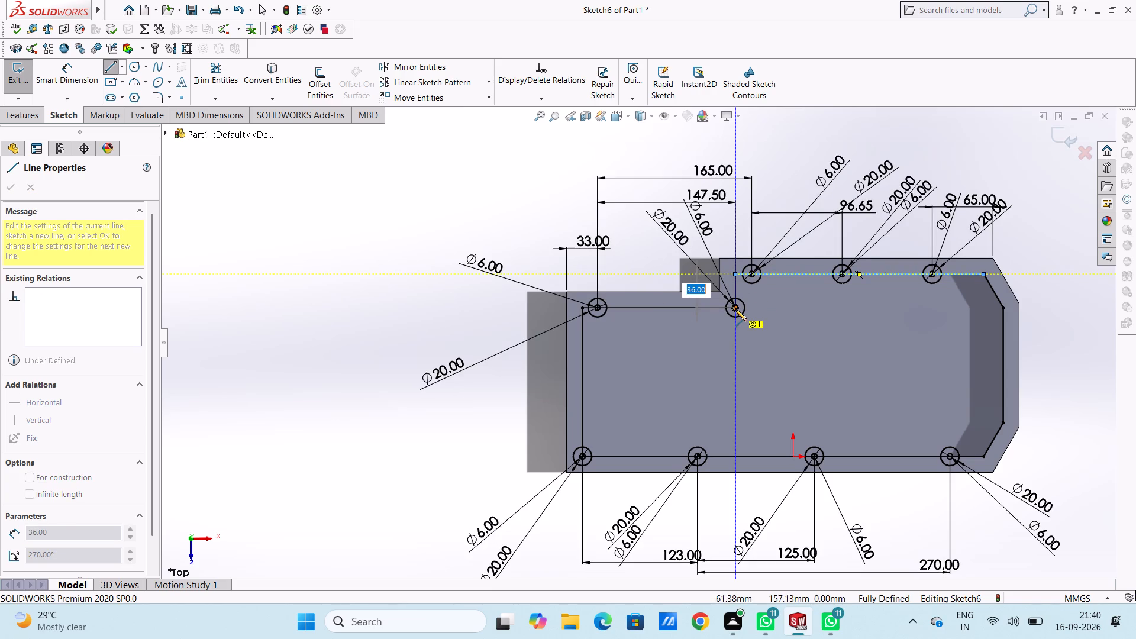
left_click(735, 309)
left_click(675, 239)
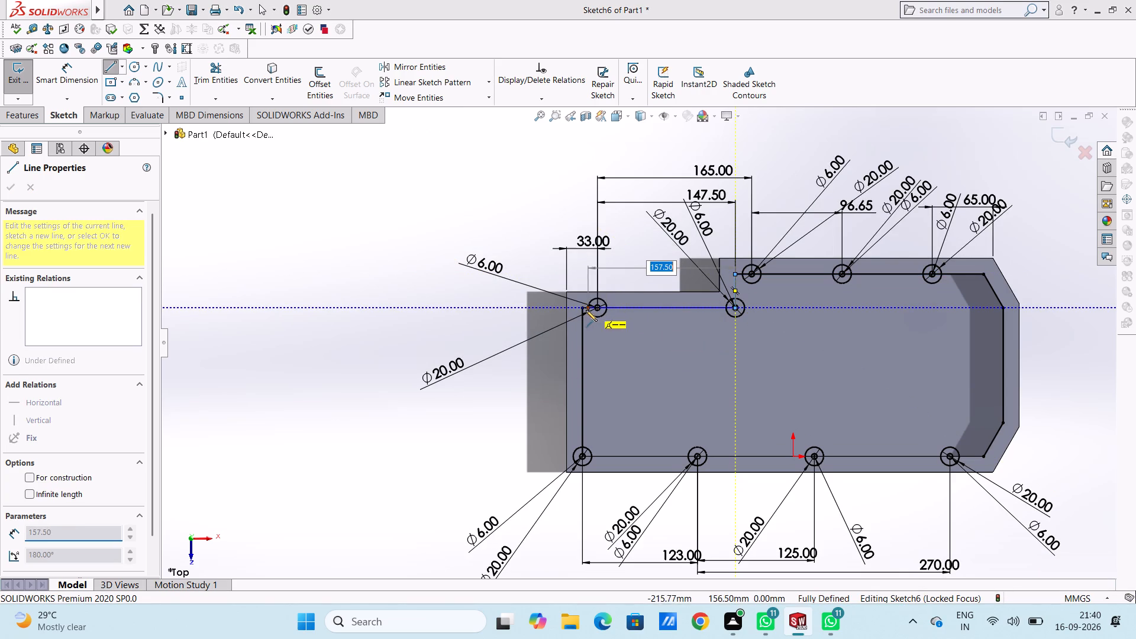
left_click(583, 308)
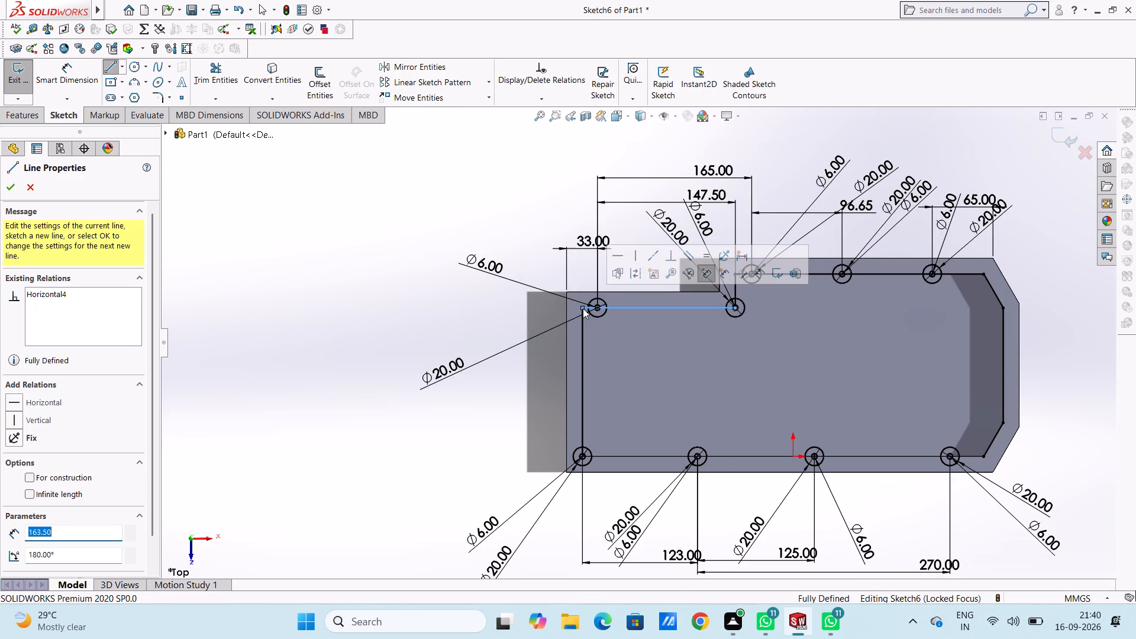
key("Escape")
key("Escape")
key("Escape")
key("Escape")
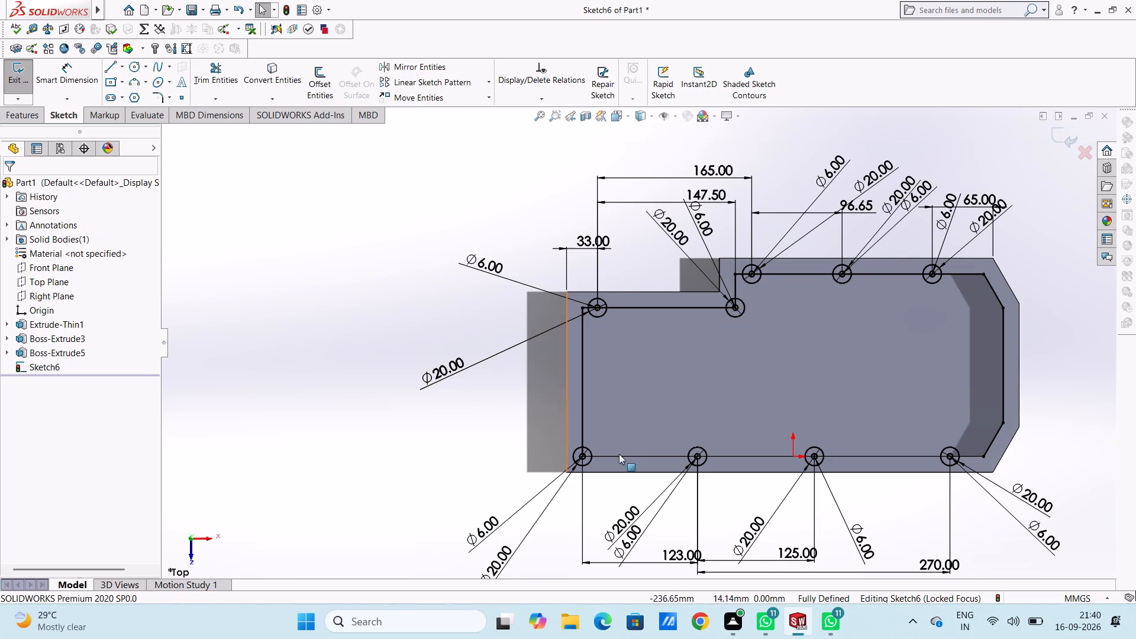
Sketch a horizontal line along the lower inner edge from the first circle pair's centre to the bevelled corner, closing the inner outline.
scroll(647, 456, "down", 3)
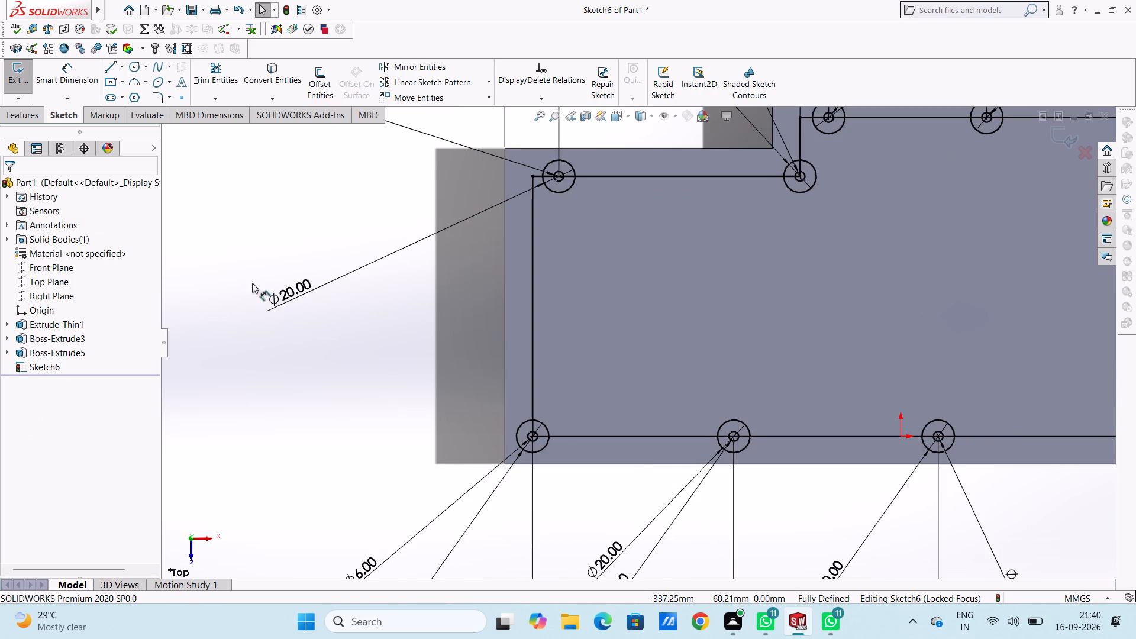
left_click(104, 69)
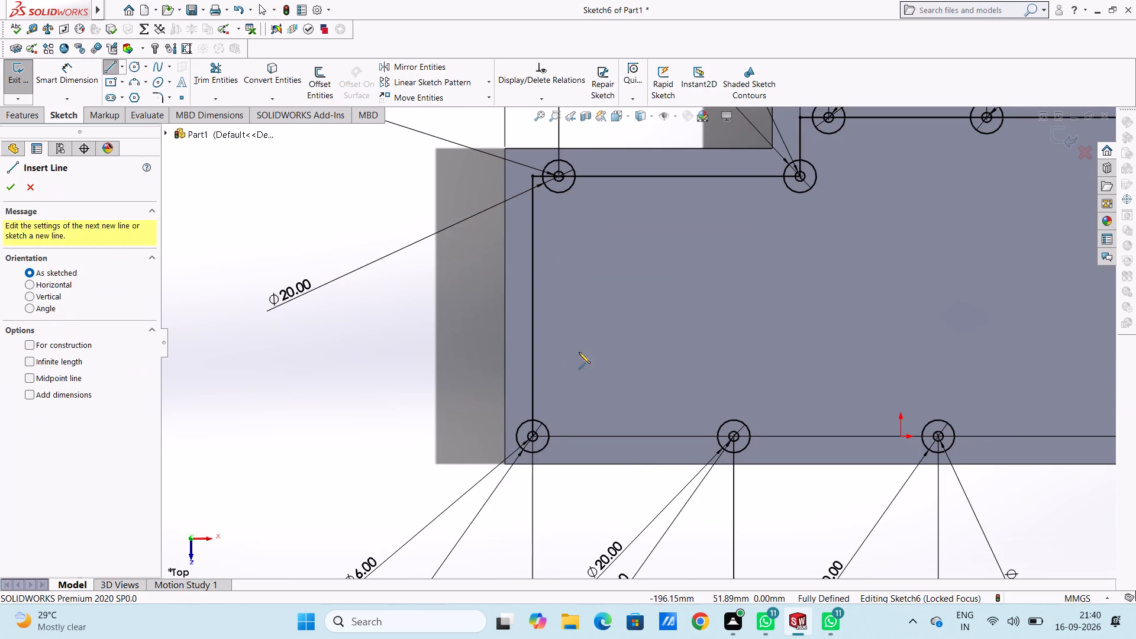
left_click(535, 437)
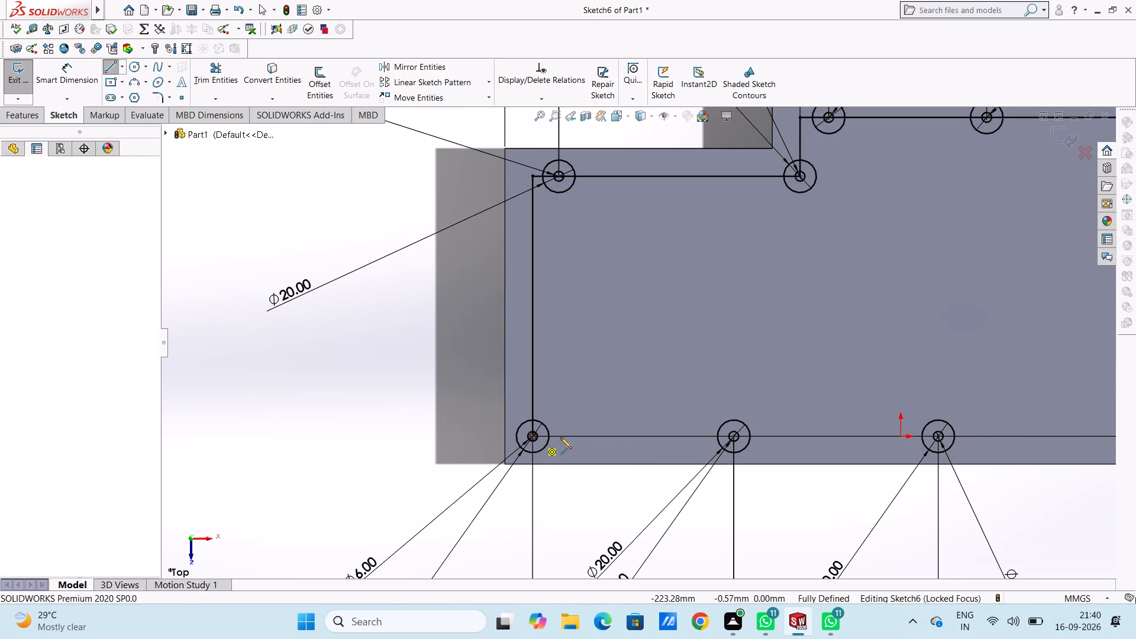
scroll(638, 436, "up", 3)
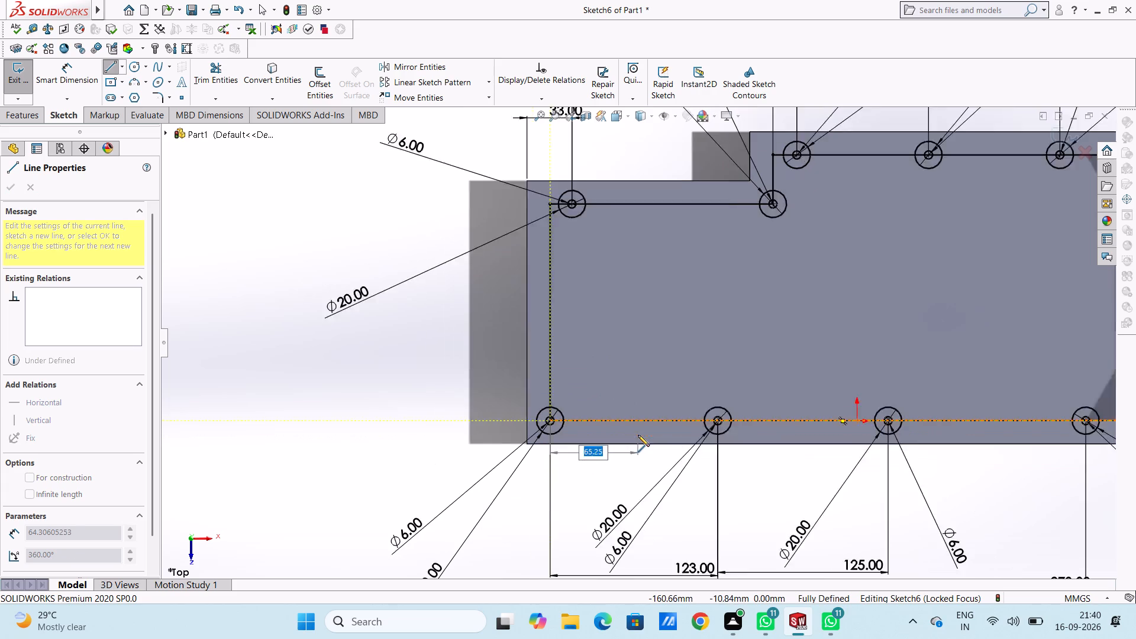
scroll(638, 435, "up", 2)
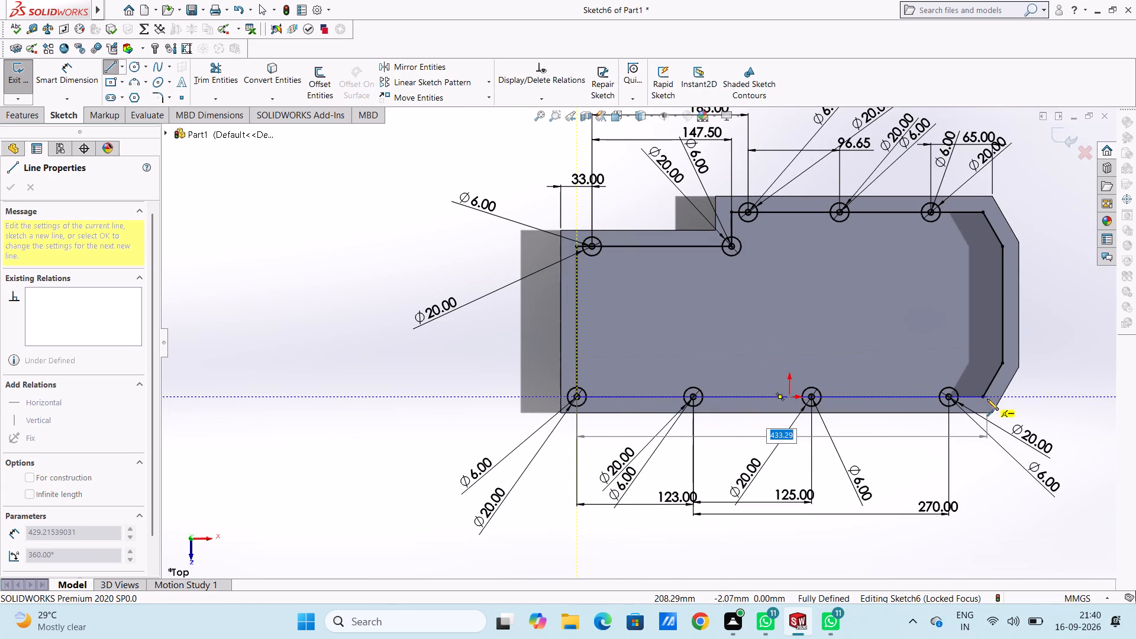
left_click(983, 395)
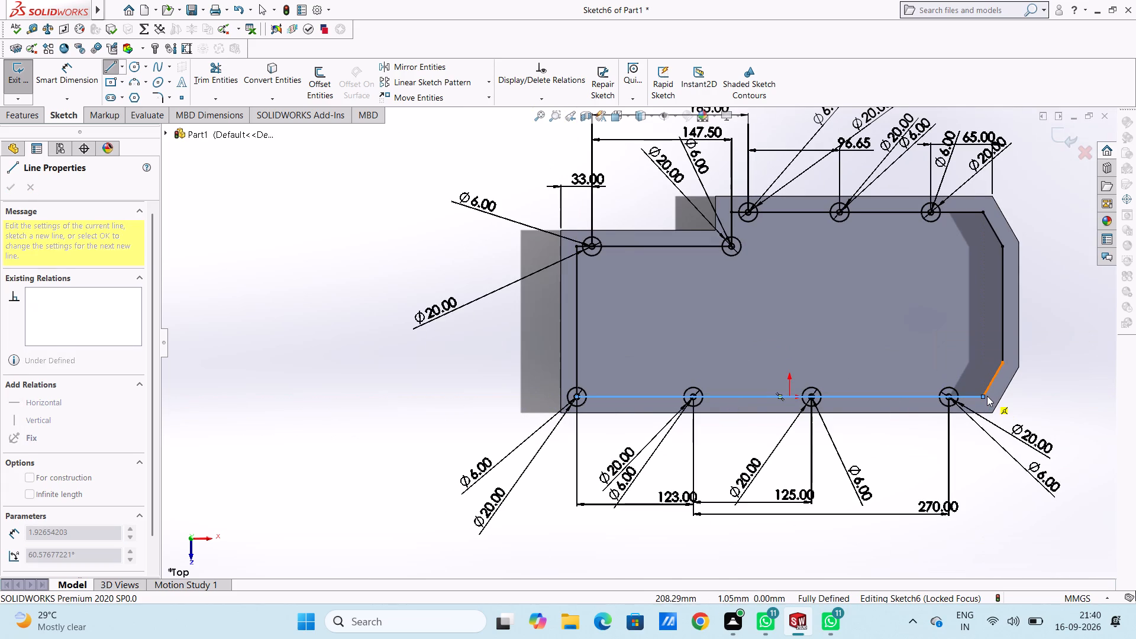
key("Escape")
key("Escape")
key("Escape")
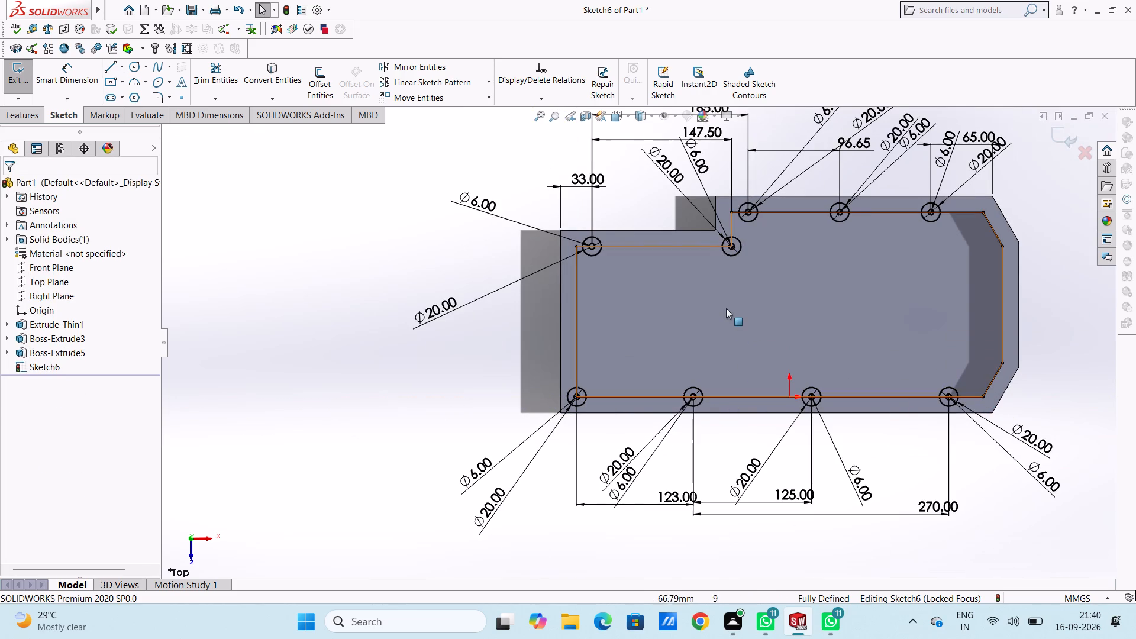
Trim the portions outside the inner outline from the 20 mm circles nearest the upper and lower corners opposite the bevelled end.
scroll(726, 308, "down", 5)
left_click(211, 72)
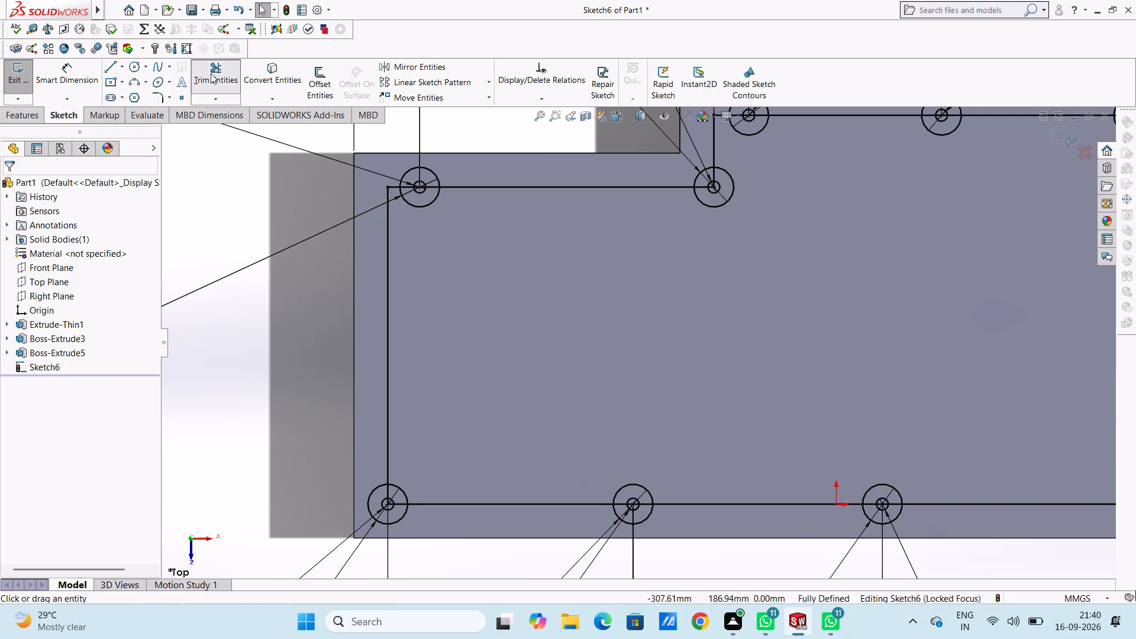
left_click(412, 167)
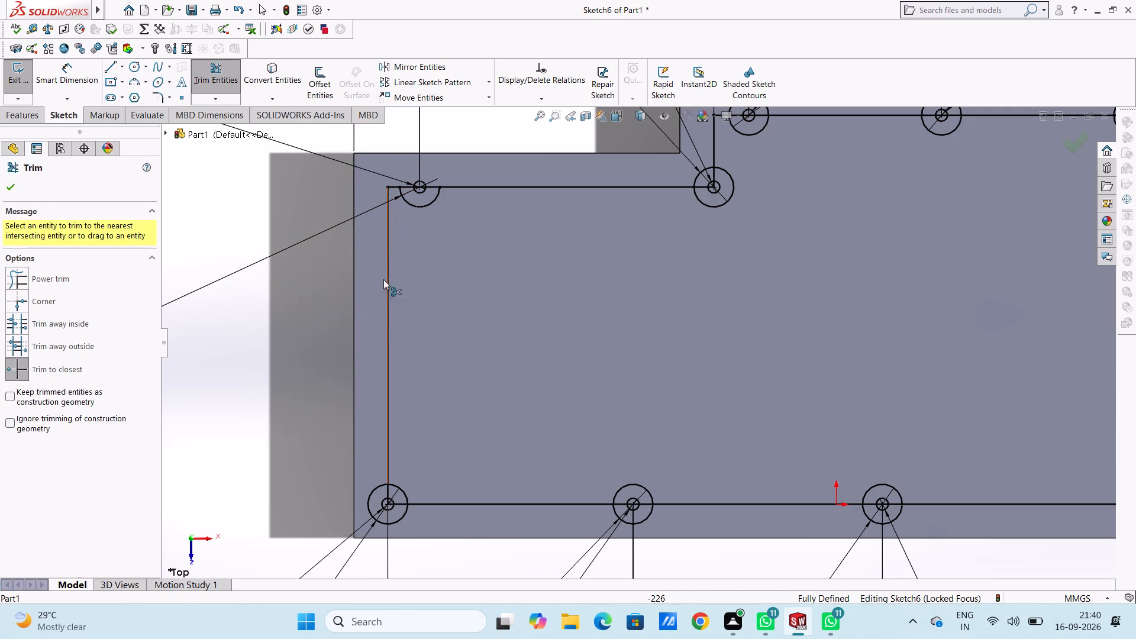
left_click(370, 503)
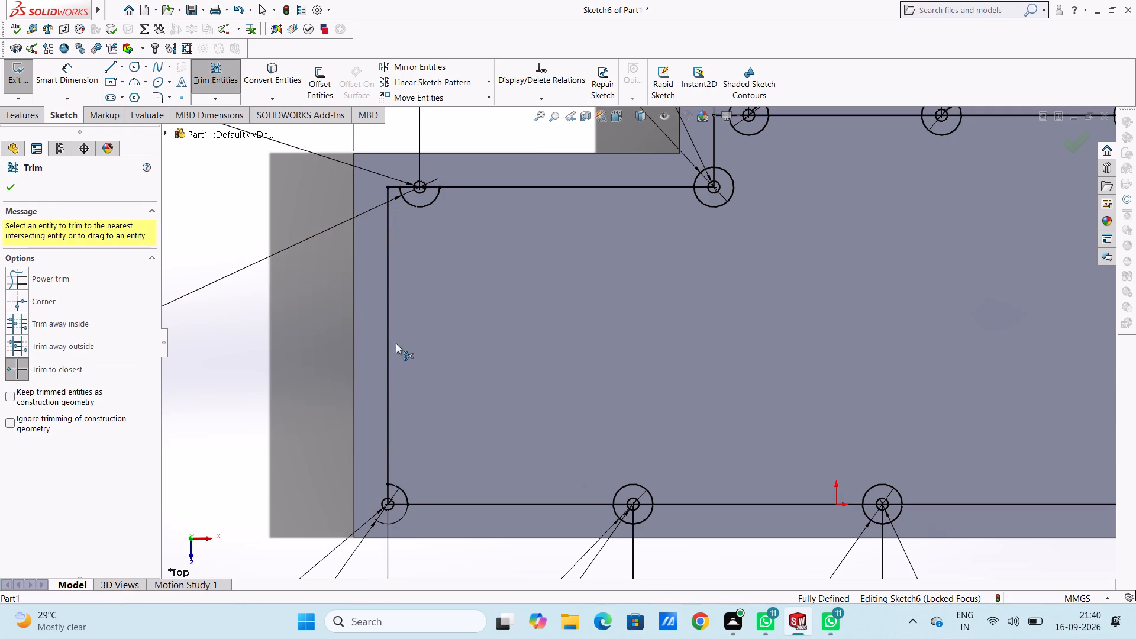
scroll(490, 163, "down", 1)
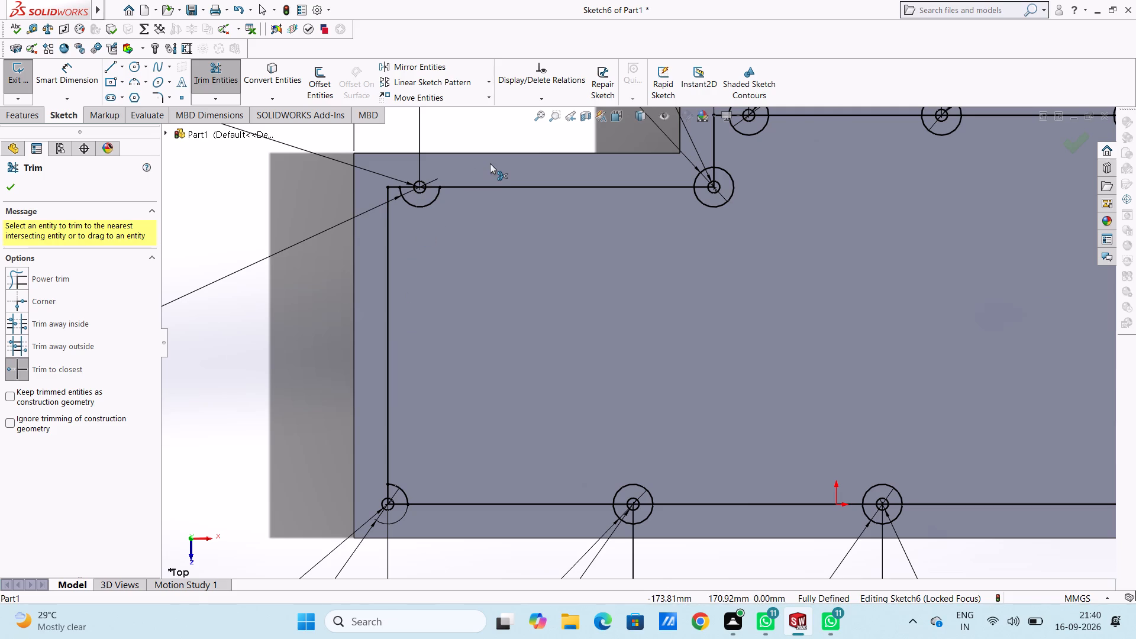
scroll(490, 163, "down", 2)
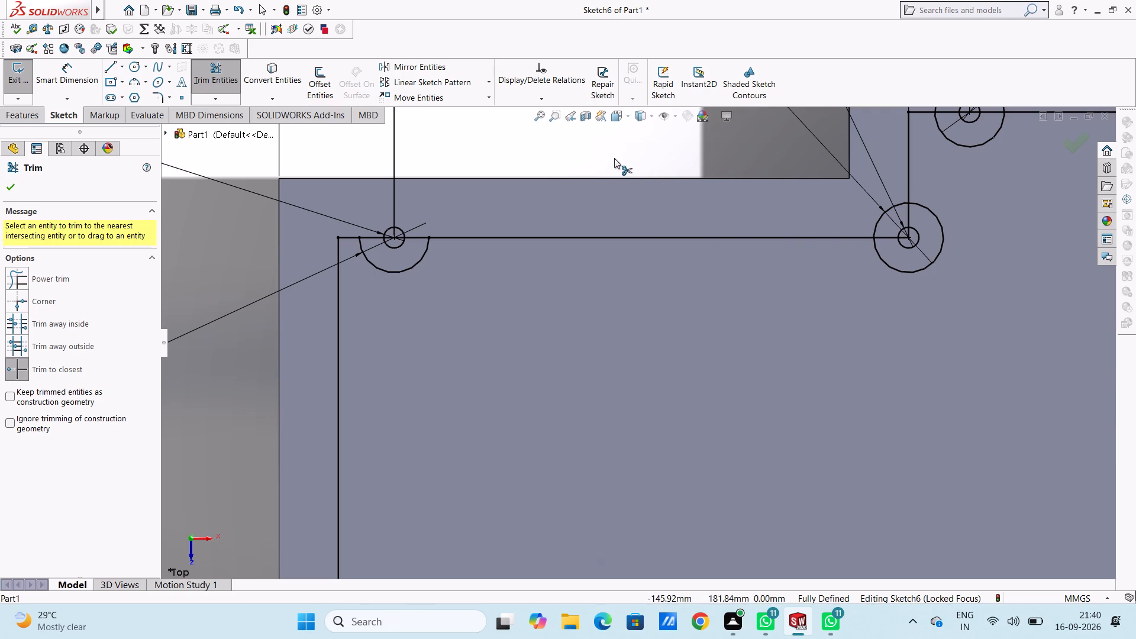
key("Escape")
Sketch concentric circles of 3 mm and 12.5 mm radius on the upper half of the vertical inner edge opposite the bevelled end.
scroll(613, 158, "up", 3)
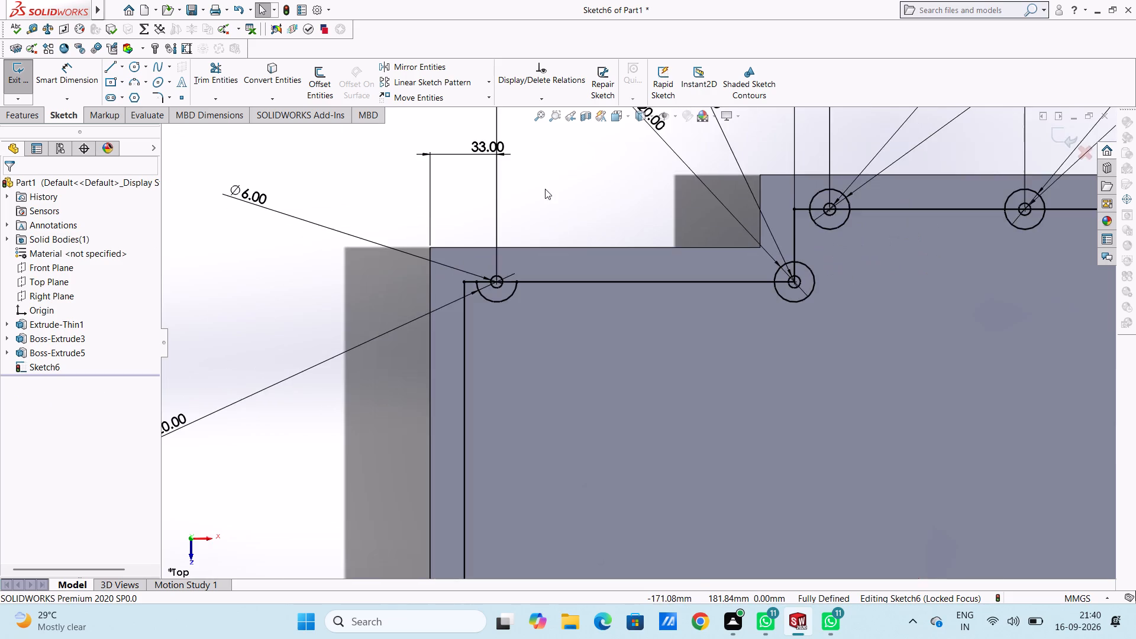
scroll(545, 189, "up", 5)
scroll(909, 417, "down", 3)
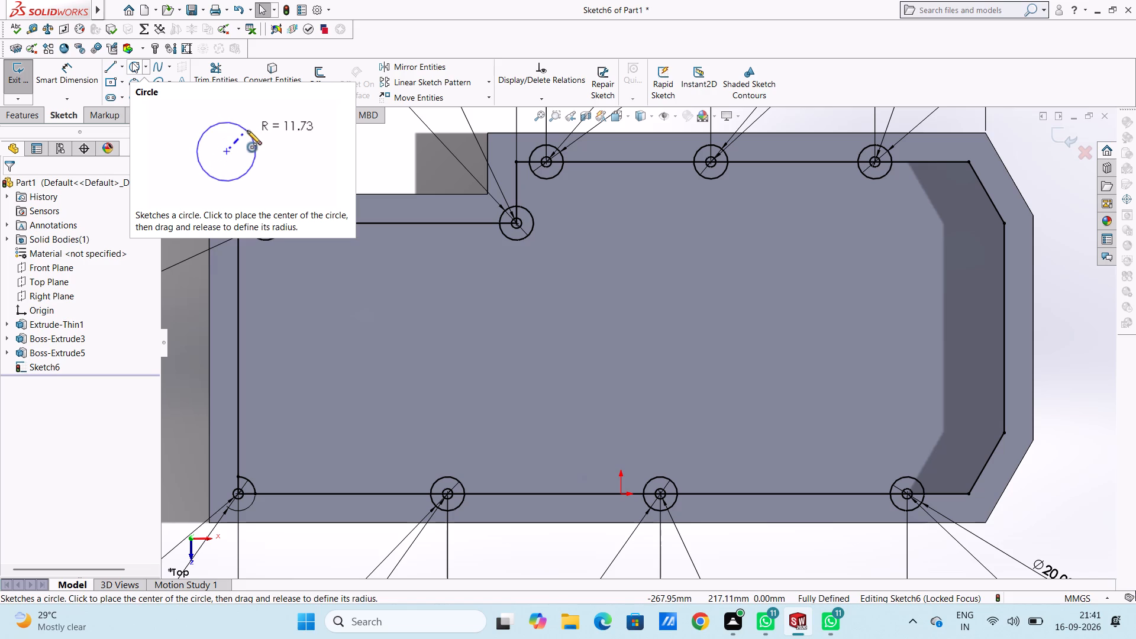
left_click(132, 62)
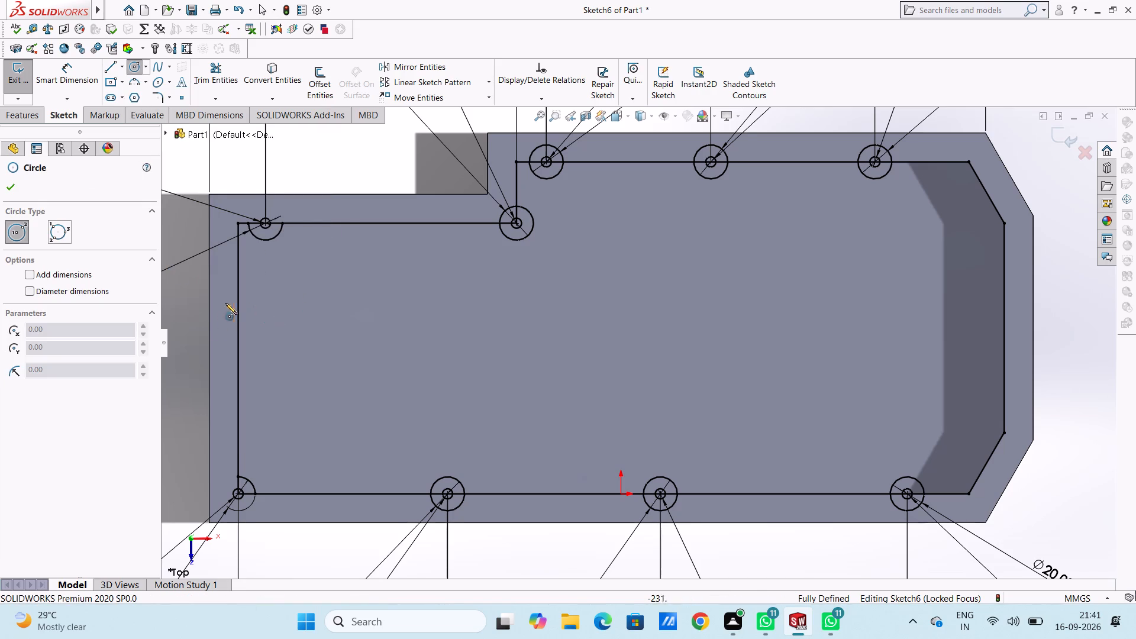
scroll(209, 336, "down", 3)
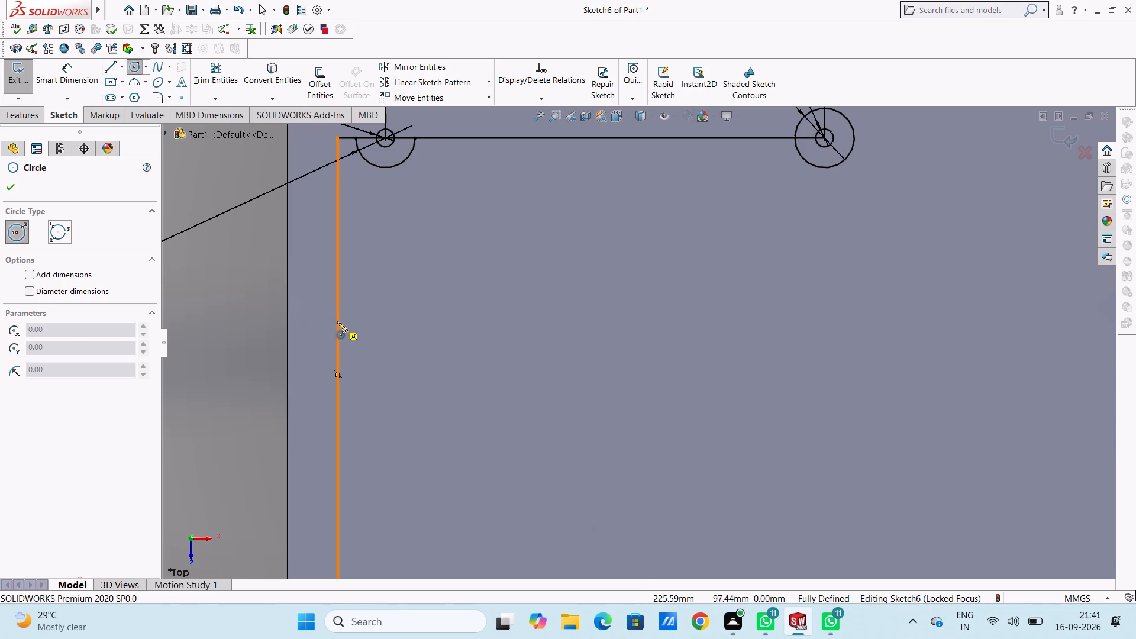
left_click(337, 317)
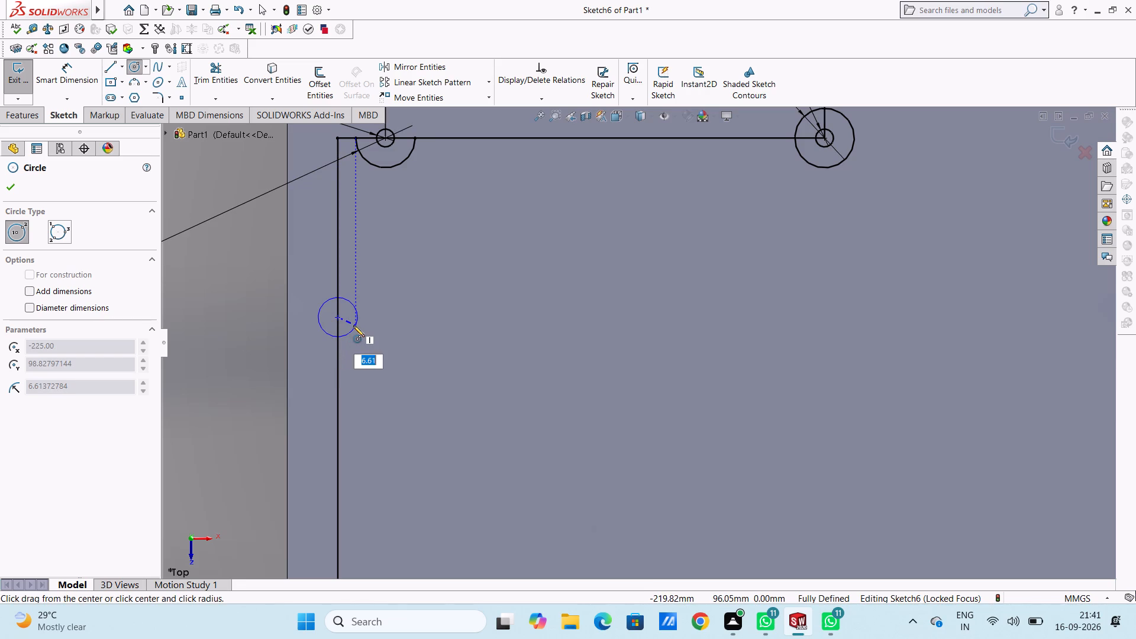
key("3")
key("Return")
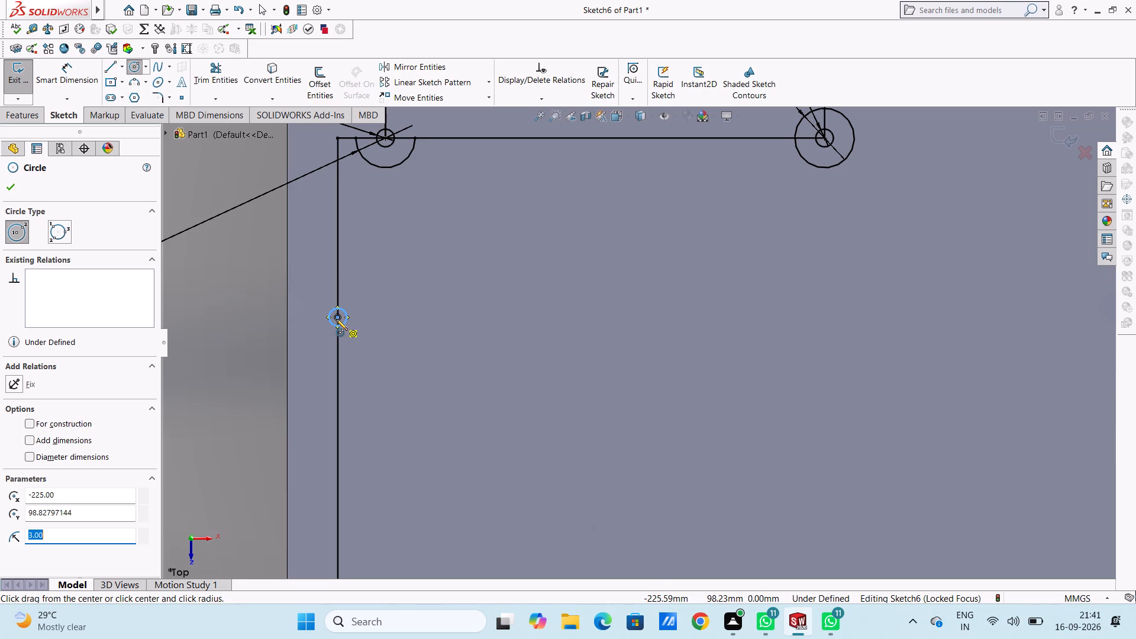
left_click(336, 319)
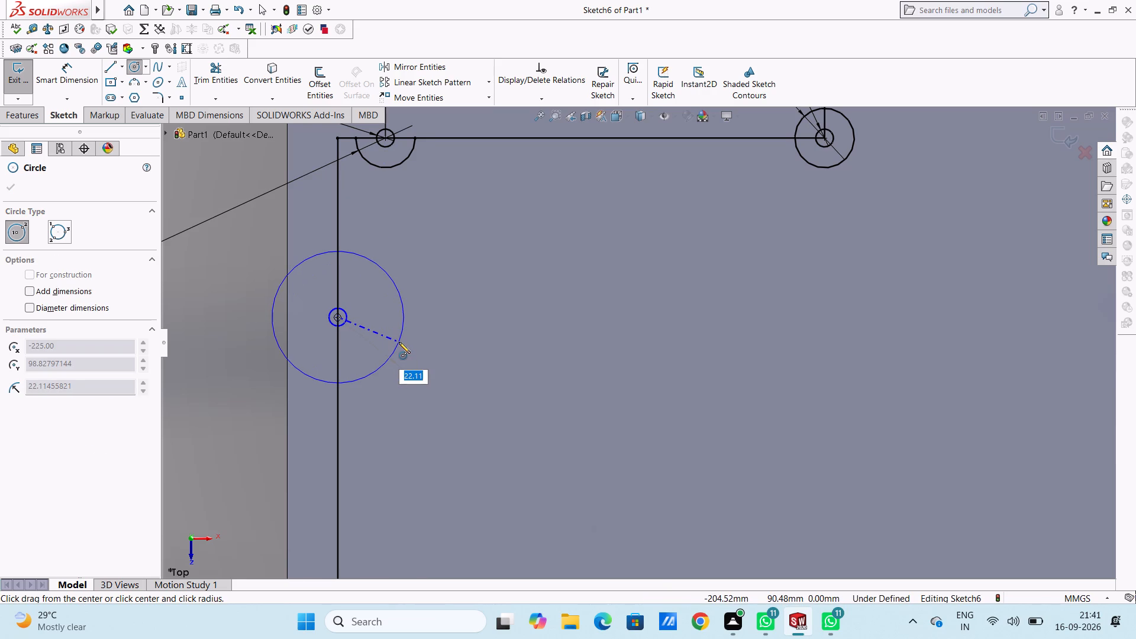
type("12.")
key("5")
key("Return")
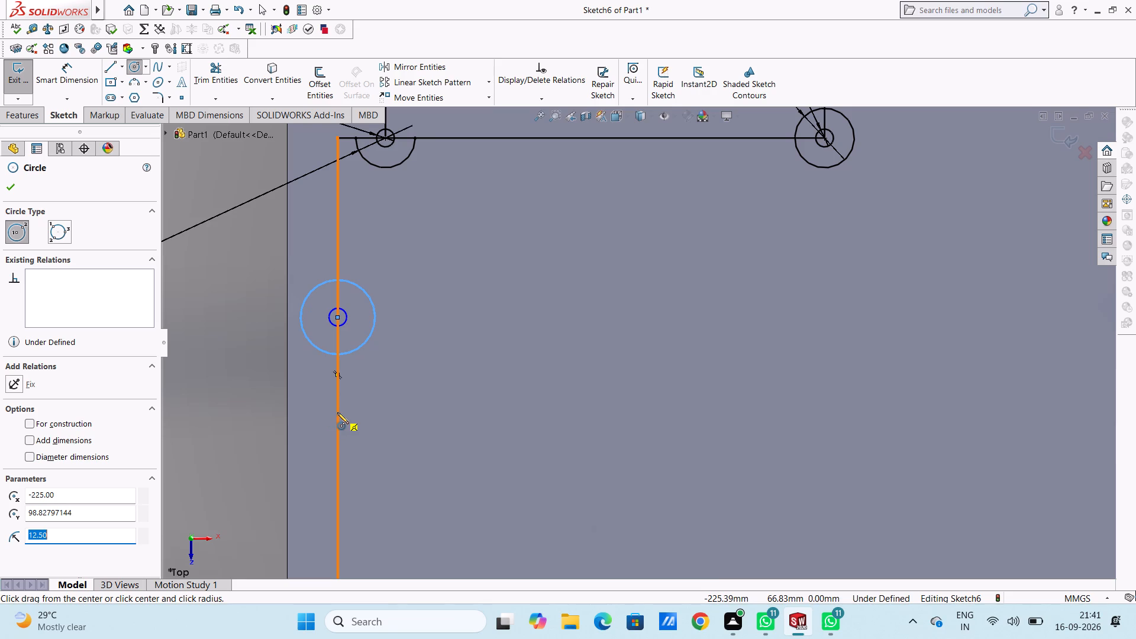
Sketch a second concentric pair of 3 mm and 12.5 mm radius on the same vertical edge, about 32 mm below the first.
left_click(337, 412)
key("3")
key("Return")
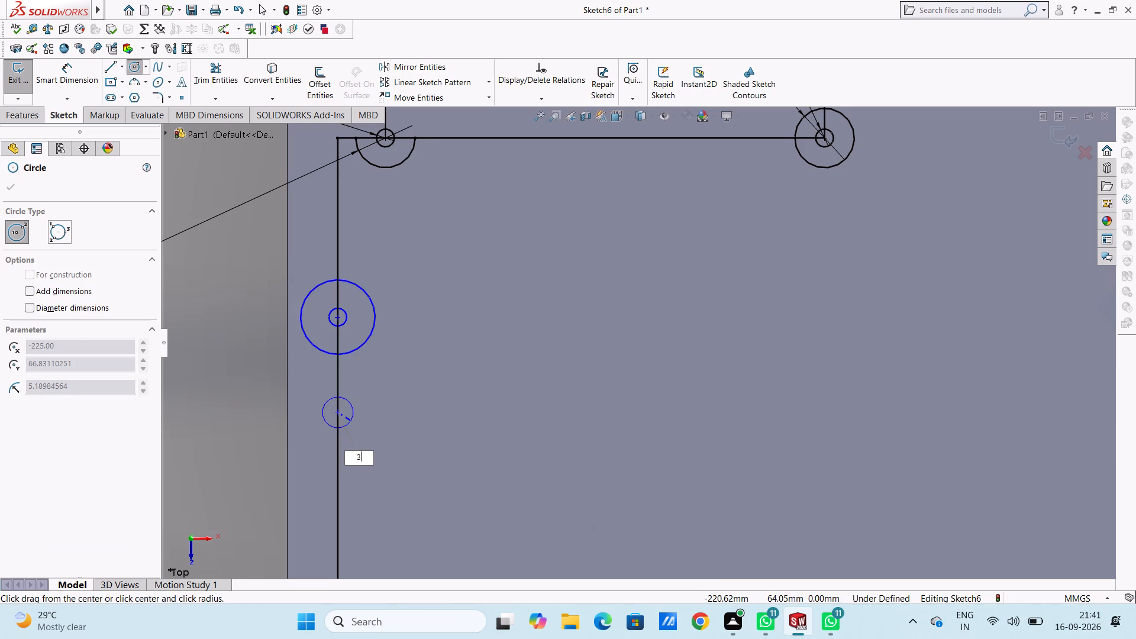
scroll(337, 411, "down", 3)
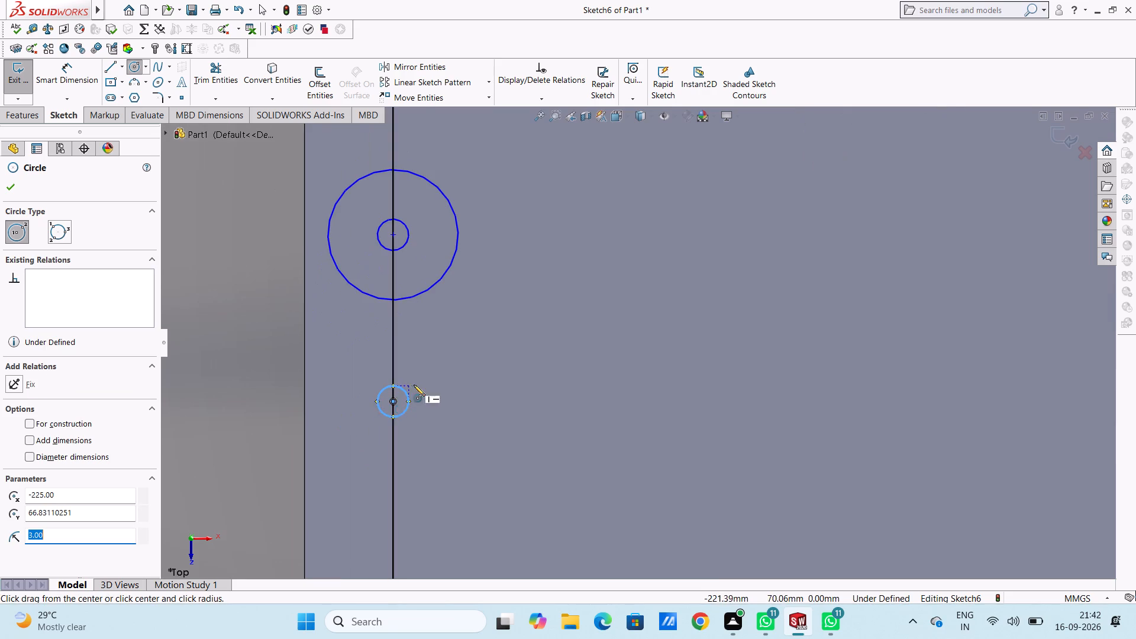
left_click(392, 399)
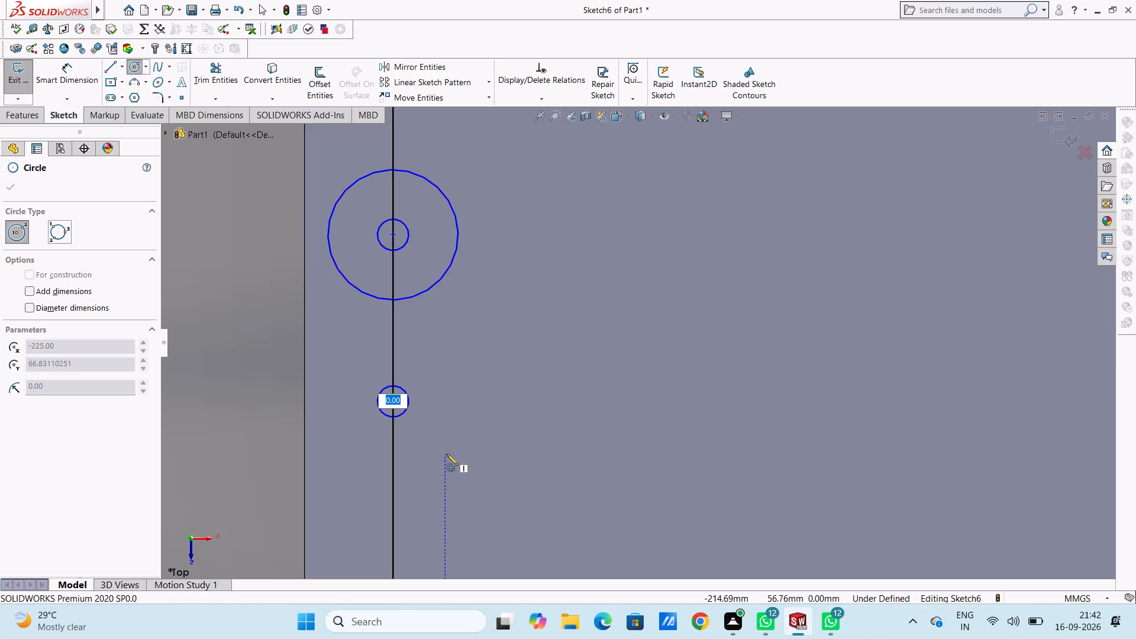
type("12.5")
key("Return")
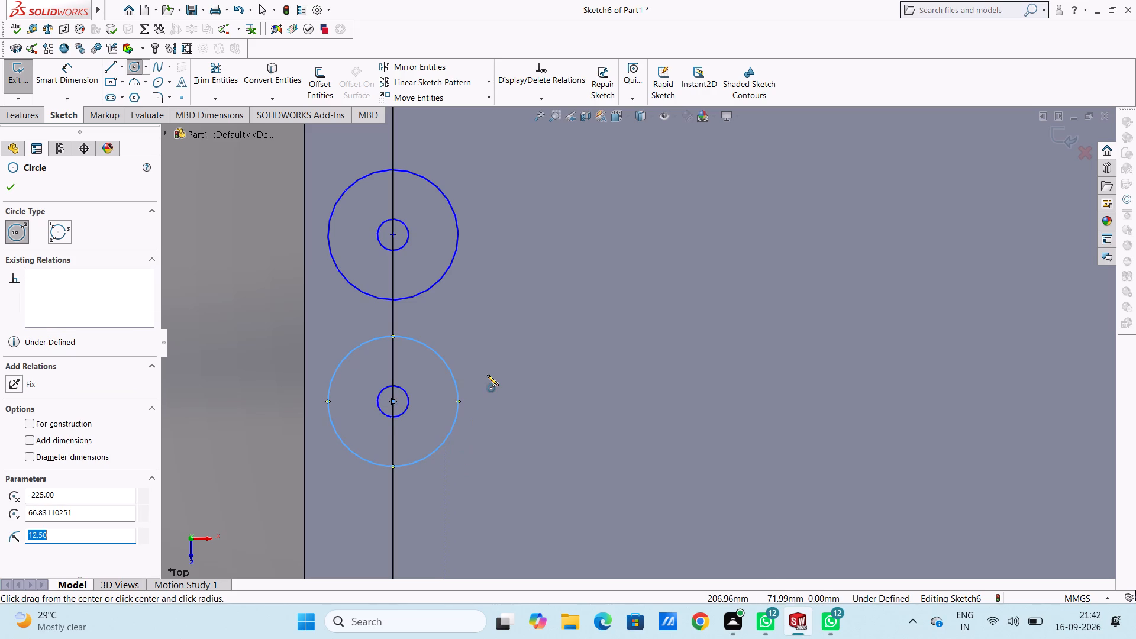
Sketch concentric circles of 3 mm and 12.5 mm radius near the middle of the bevelled end's vertical inner edge.
scroll(487, 374, "up", 9)
scroll(870, 350, "up", 4)
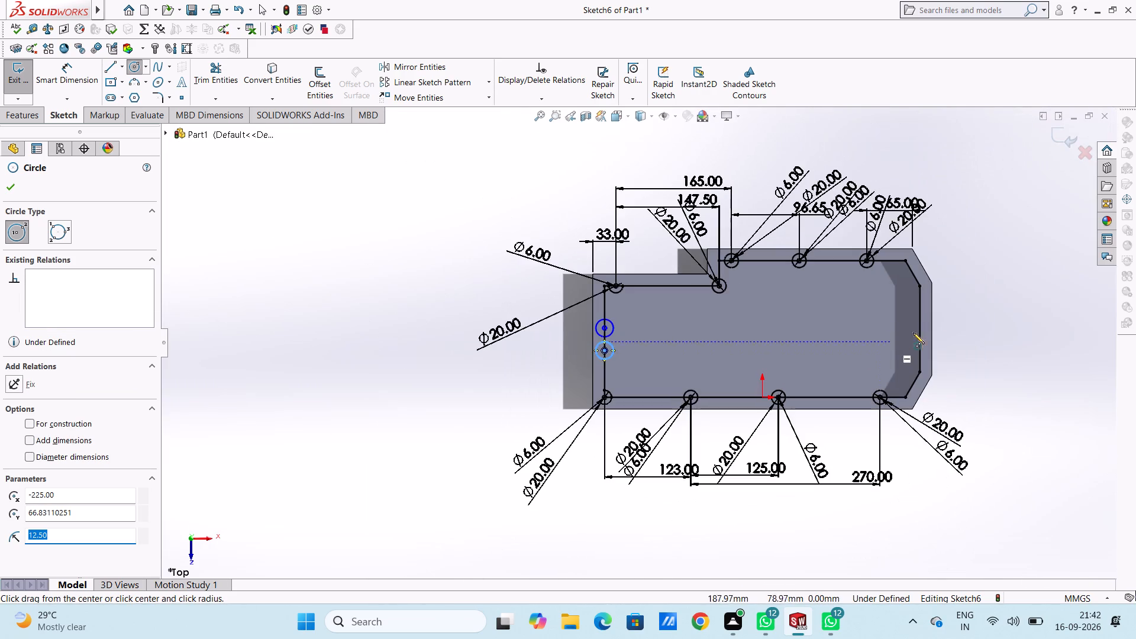
scroll(990, 329, "down", 4)
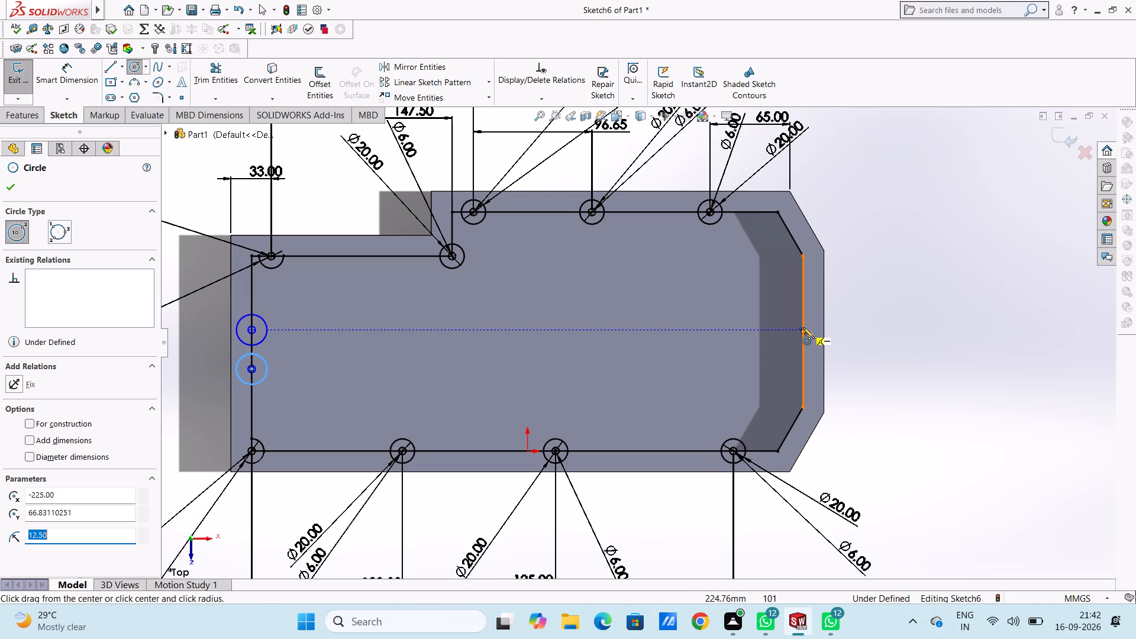
scroll(803, 327, "down", 4)
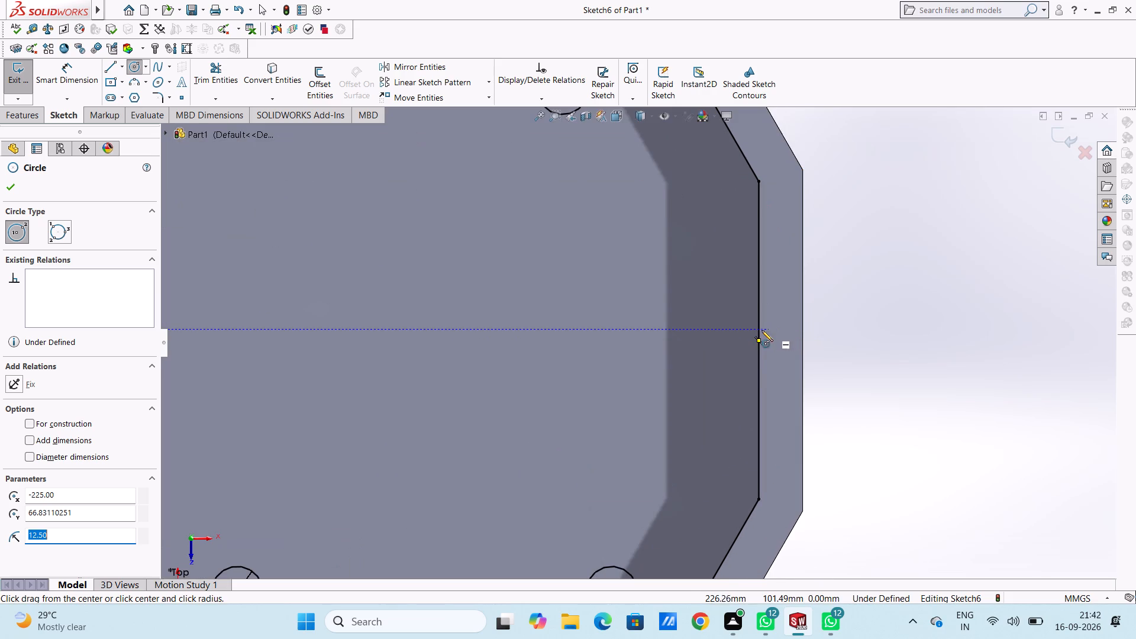
left_click(759, 328)
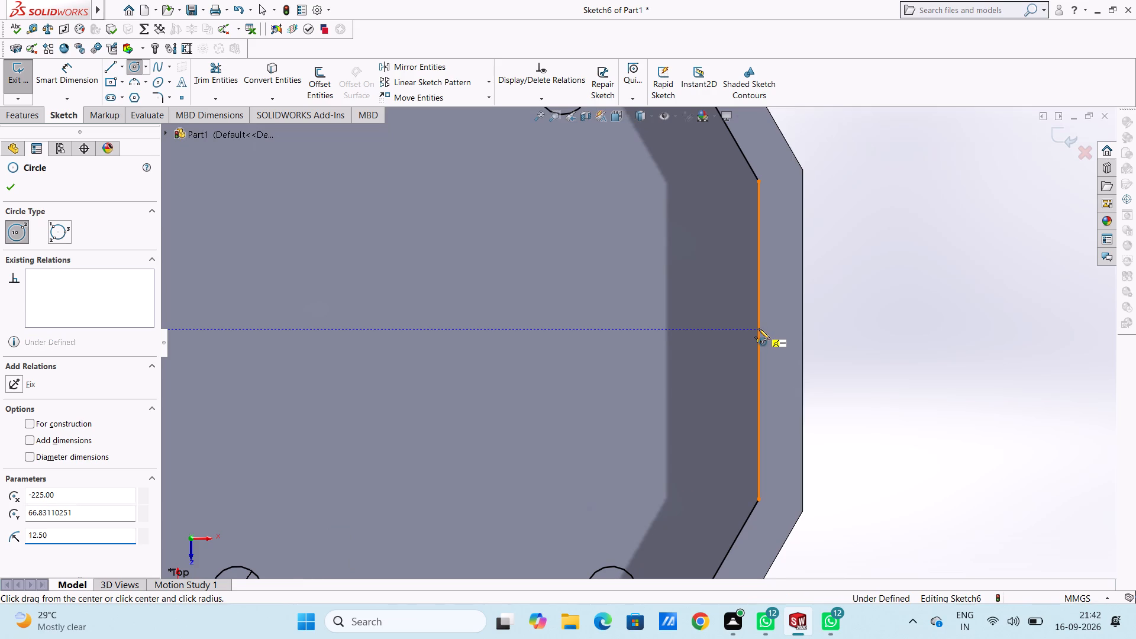
key("3")
key("Return")
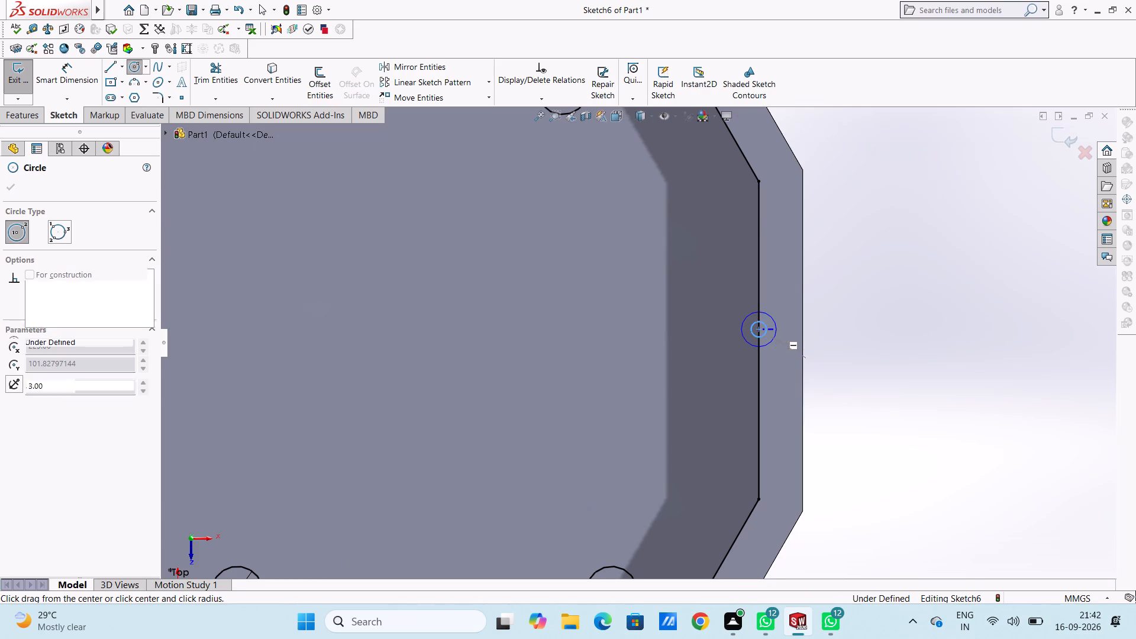
scroll(776, 331, "down", 5)
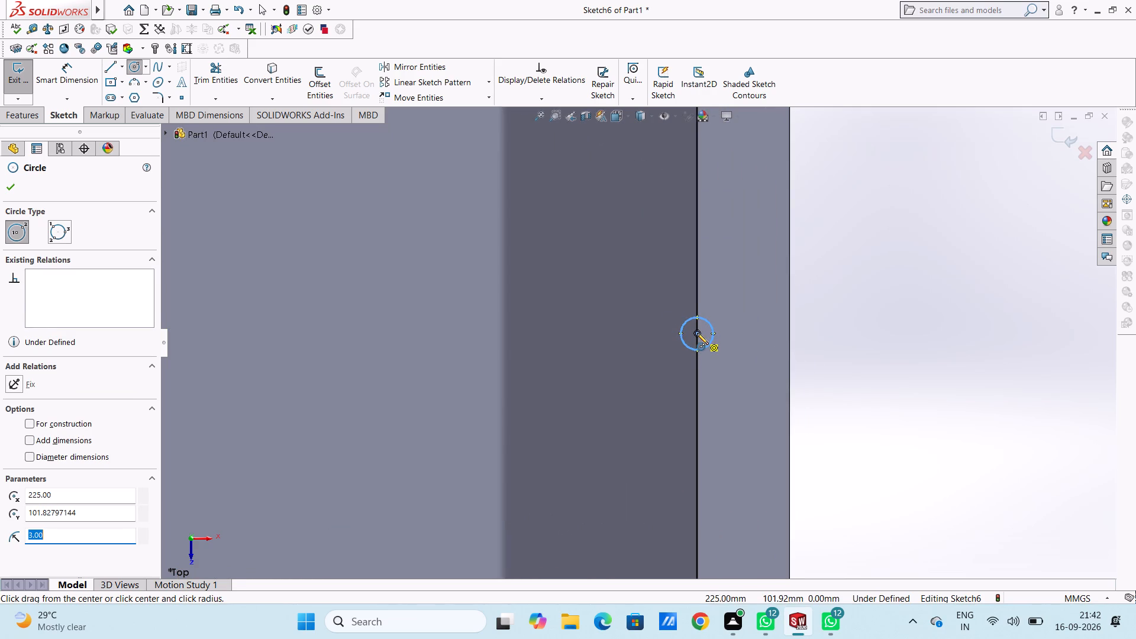
left_click(697, 333)
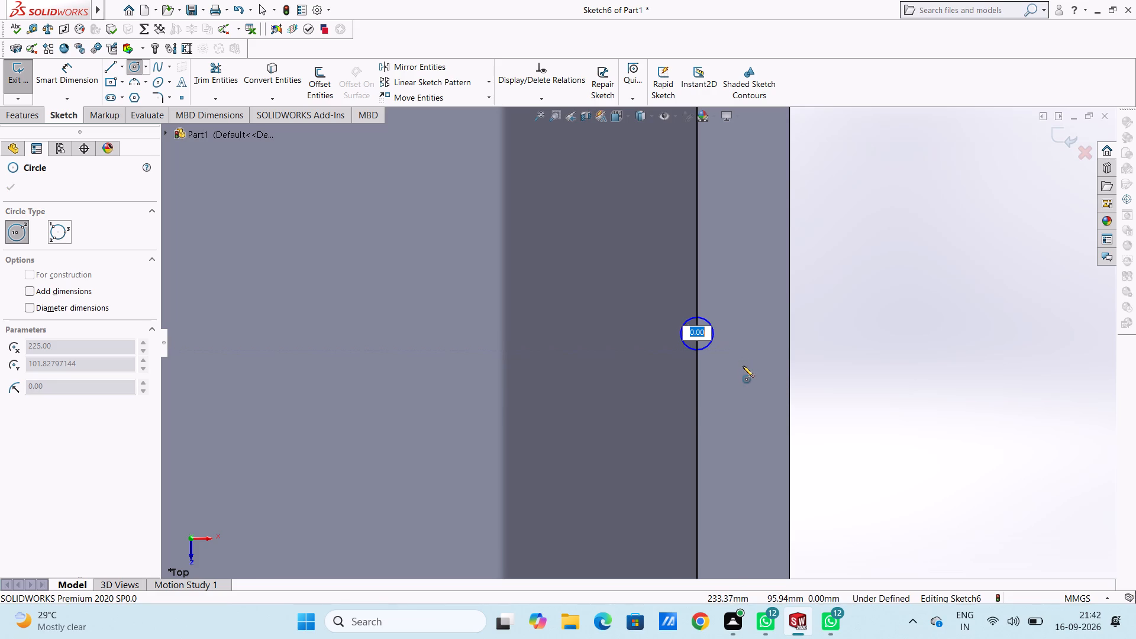
type("12.5")
key("Return")
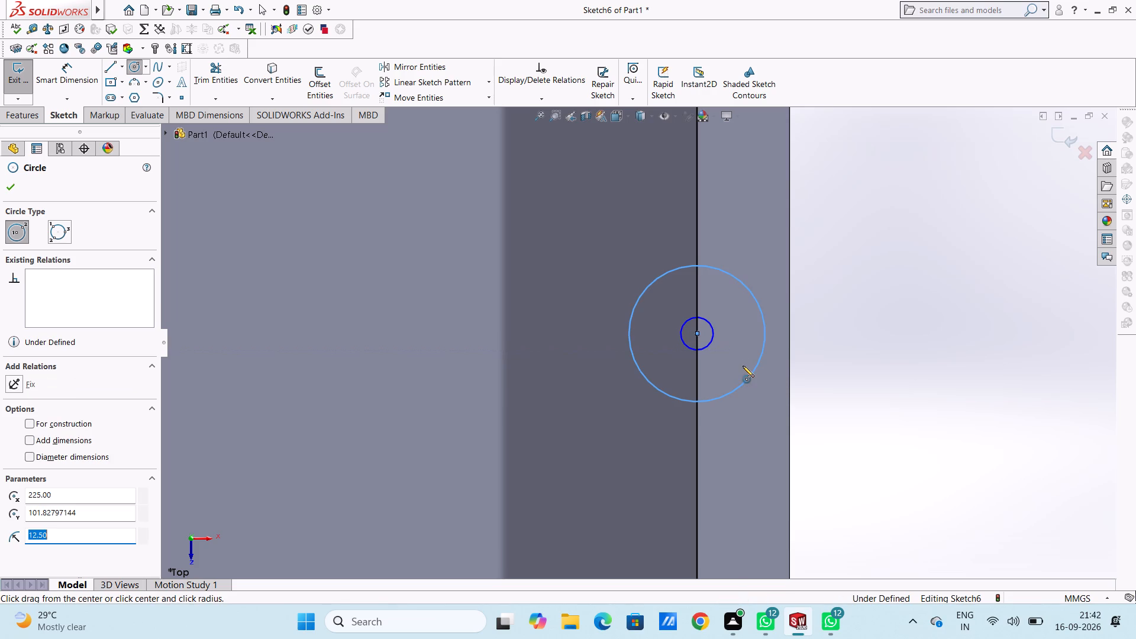
Sketch another concentric pair of 3 mm and 12.5 mm radius on the bevelled end's vertical edge, about 27 mm below the first.
left_click(698, 481)
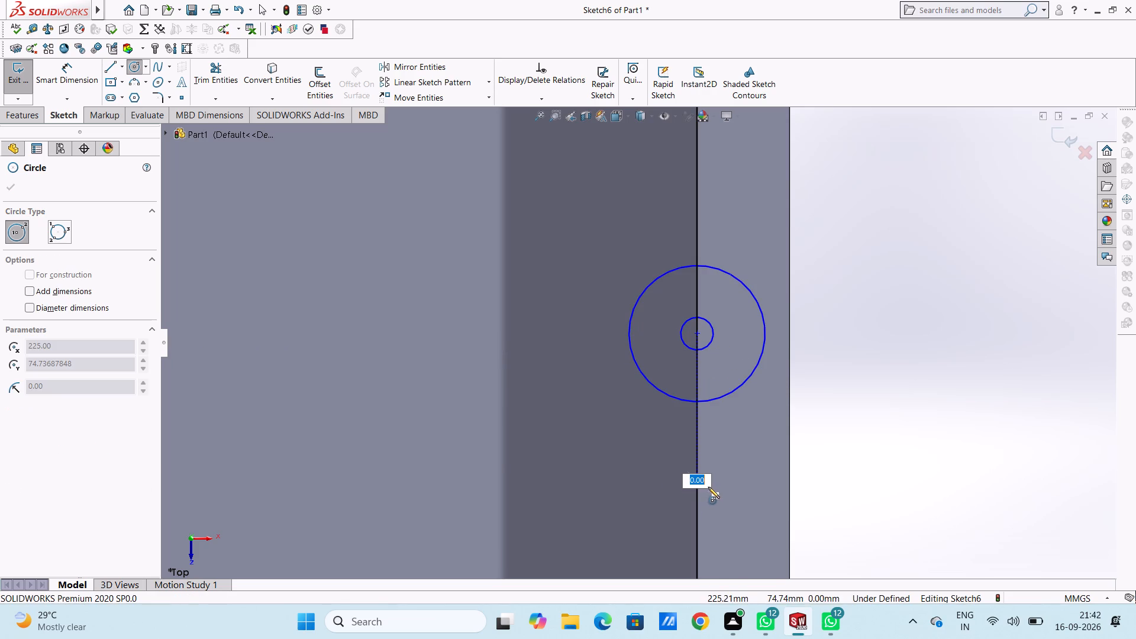
key("3")
key("Return")
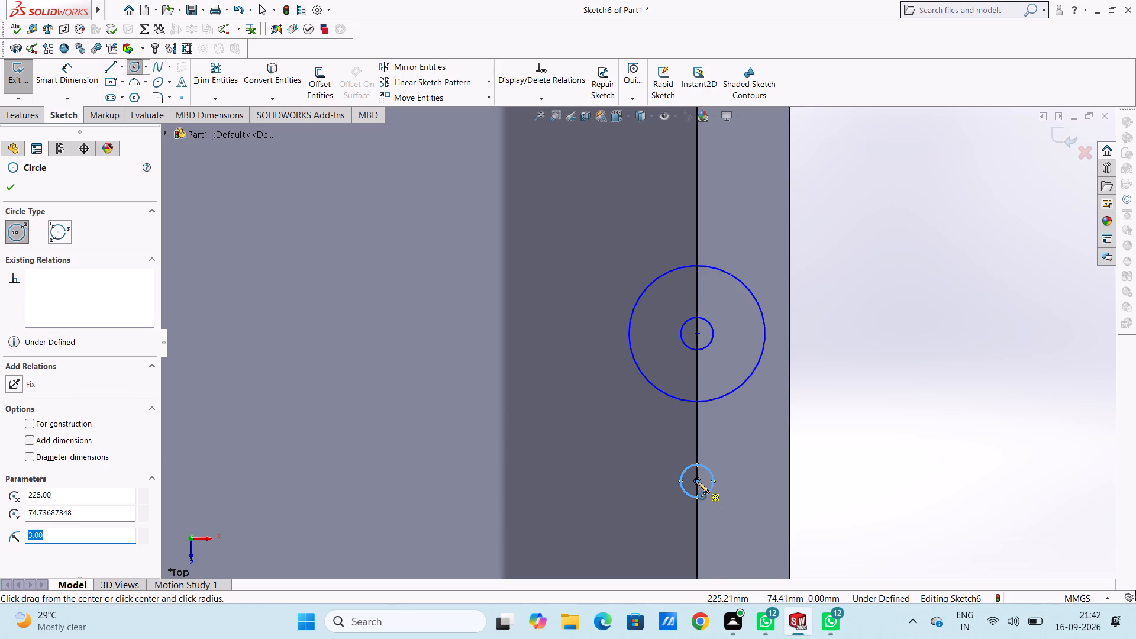
left_click(698, 482)
type("12.5")
key("Return")
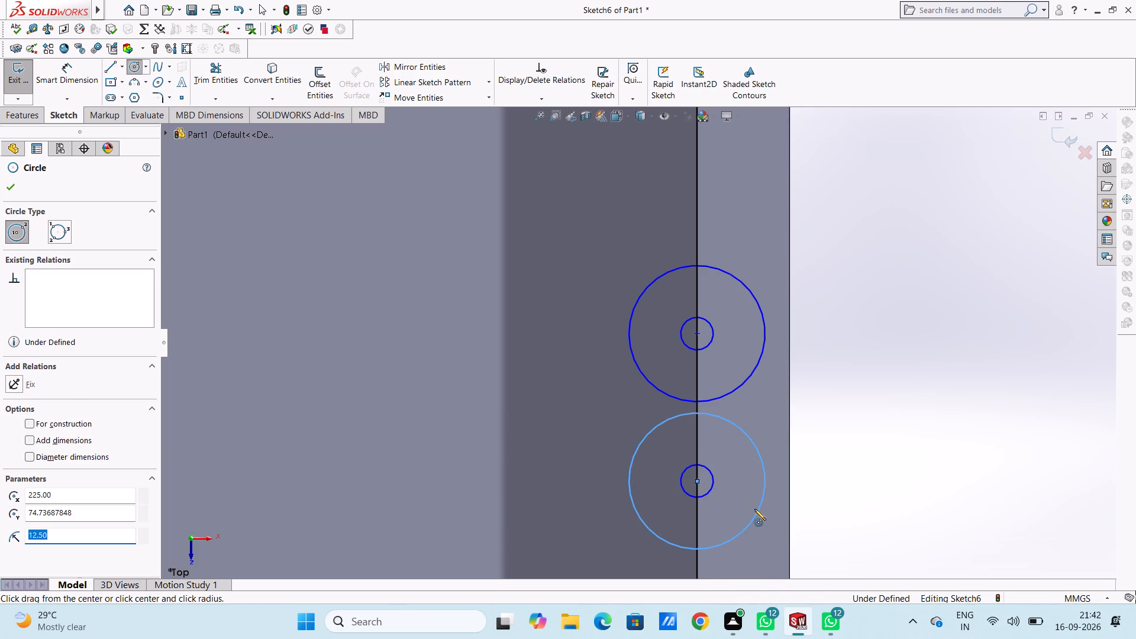
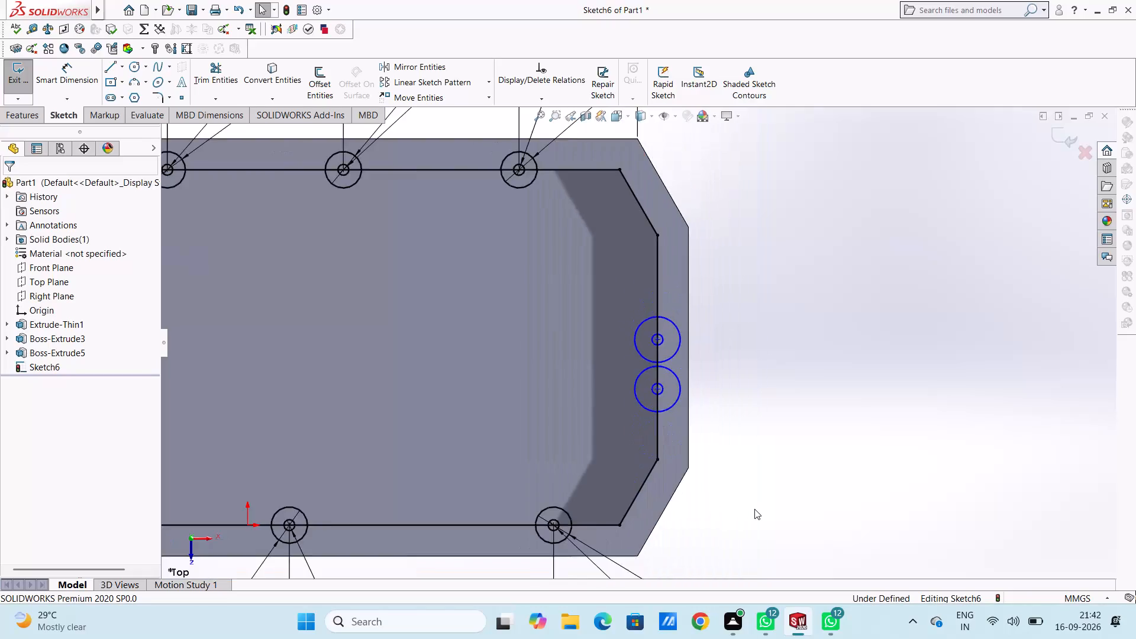
Dimension the outer circles of both pairs on the vertical inner edge opposite the bevelled end at 25 mm diameter.
scroll(754, 509, "up", 10)
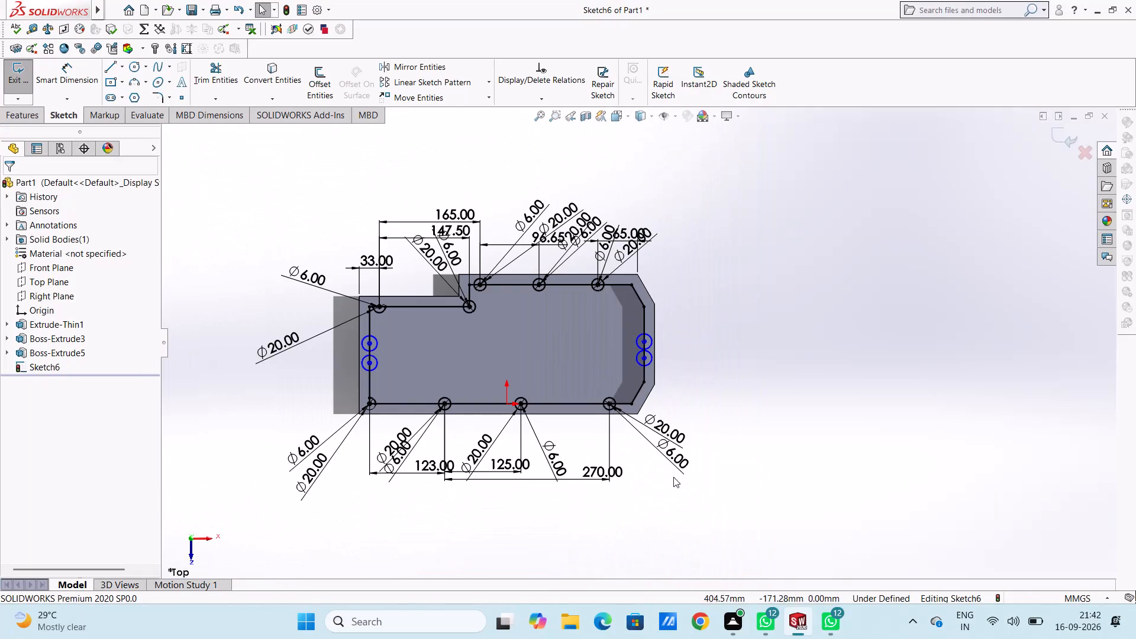
scroll(311, 299, "down", 3)
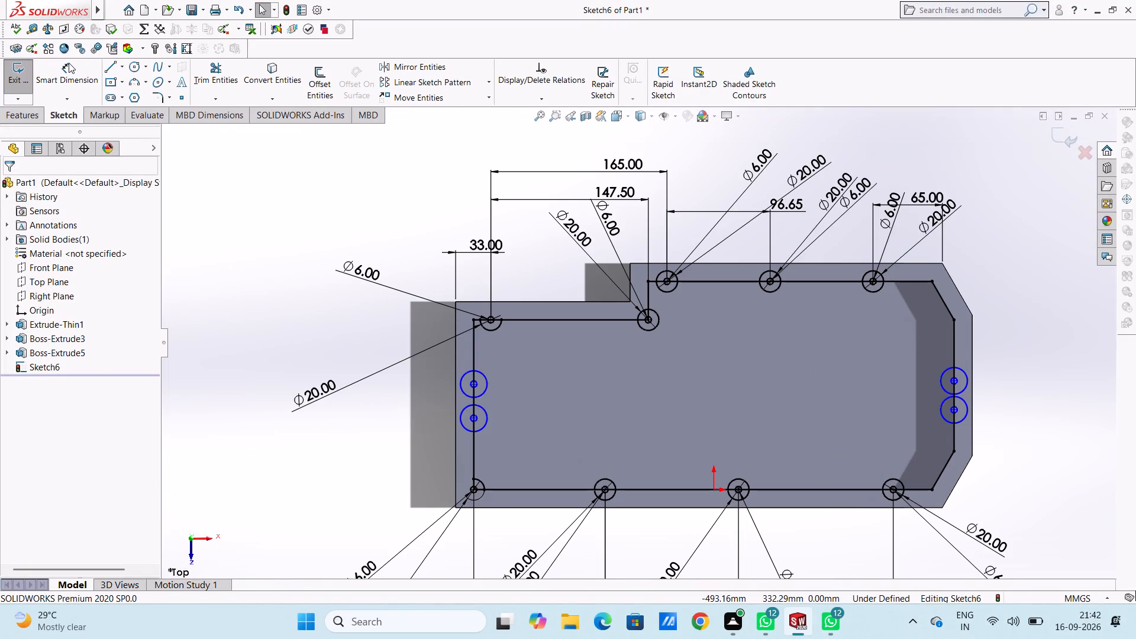
left_click(69, 62)
left_click(465, 376)
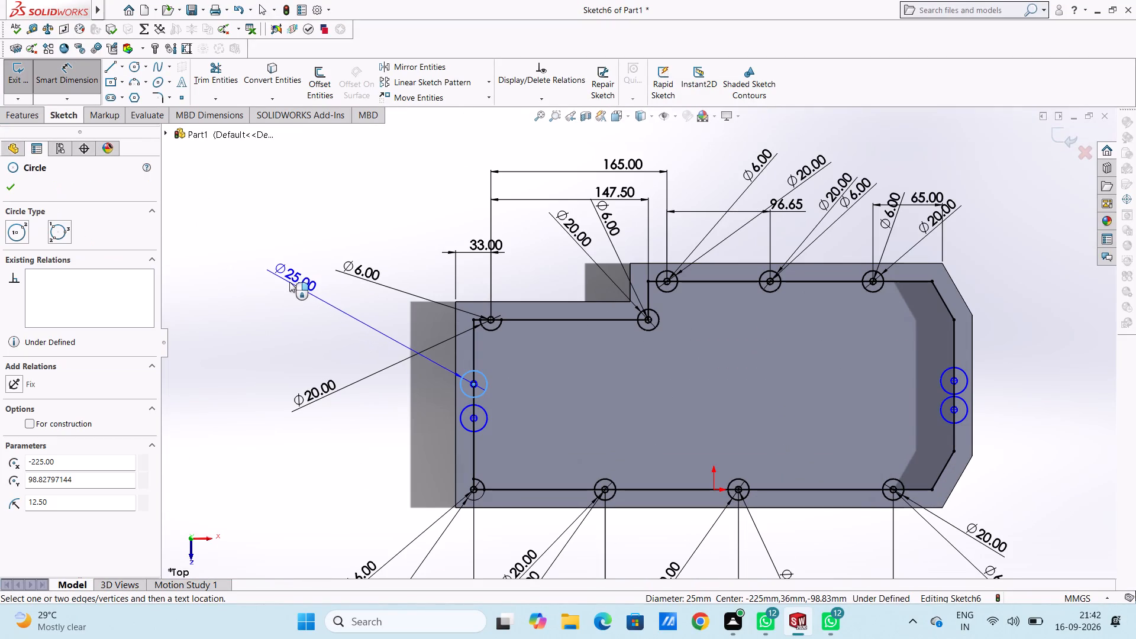
left_click(288, 280)
left_click(239, 269)
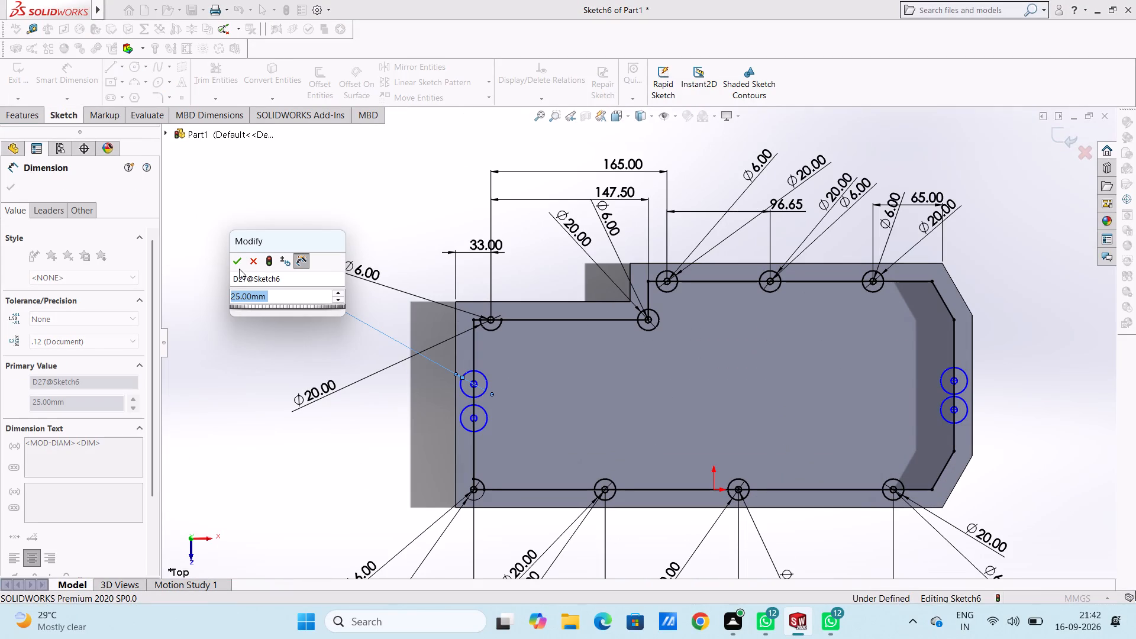
left_click(237, 264)
scroll(476, 428, "down", 4)
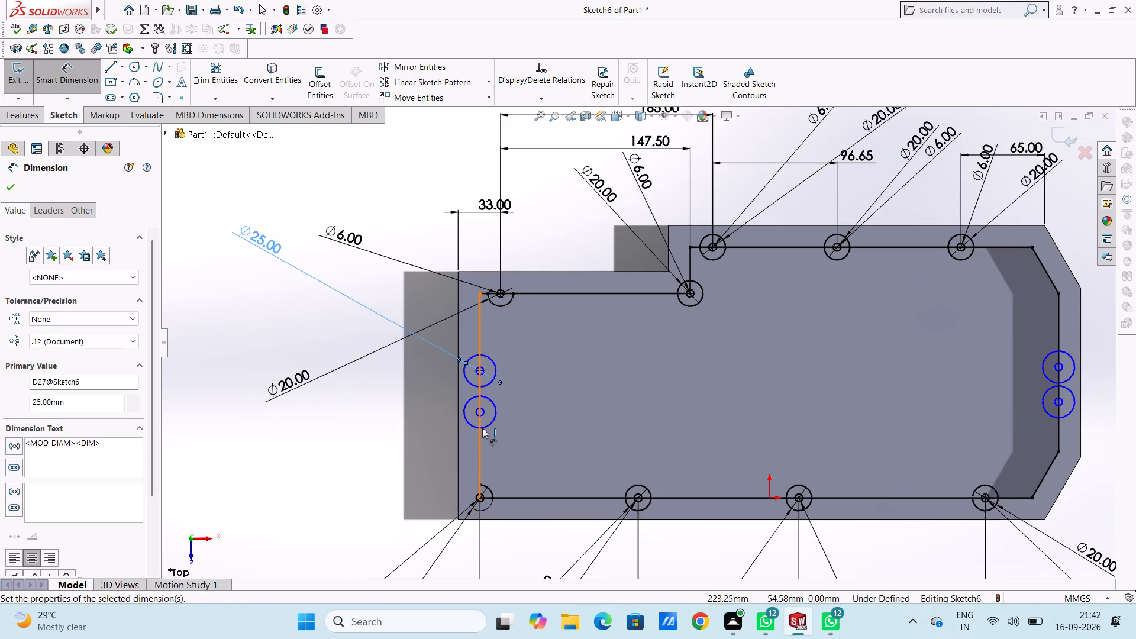
left_click(472, 421)
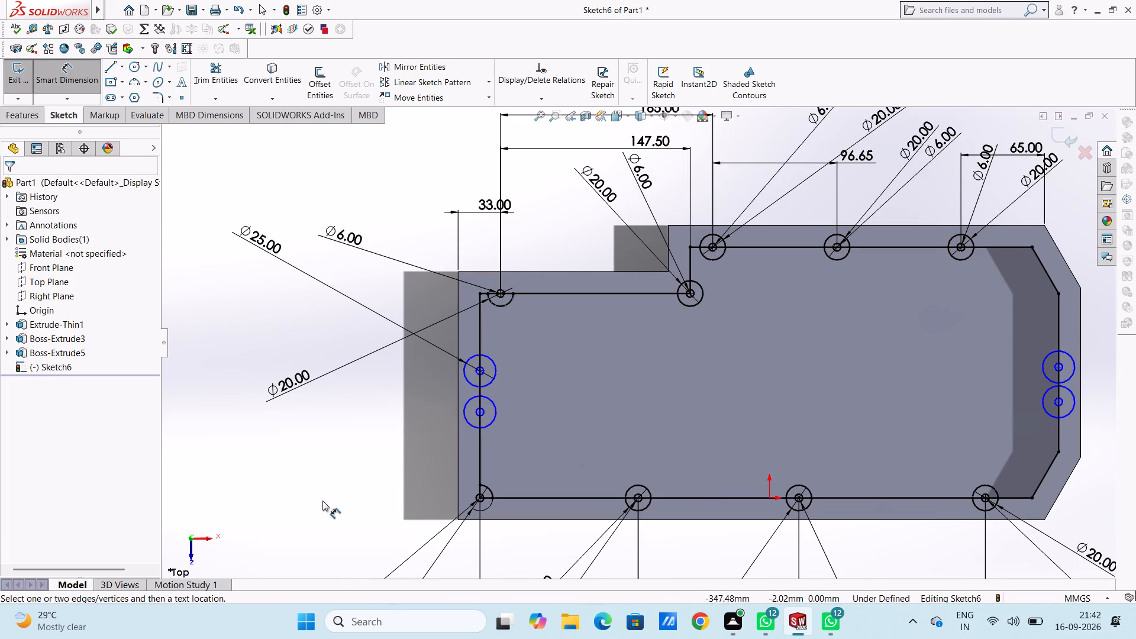
left_click(489, 403)
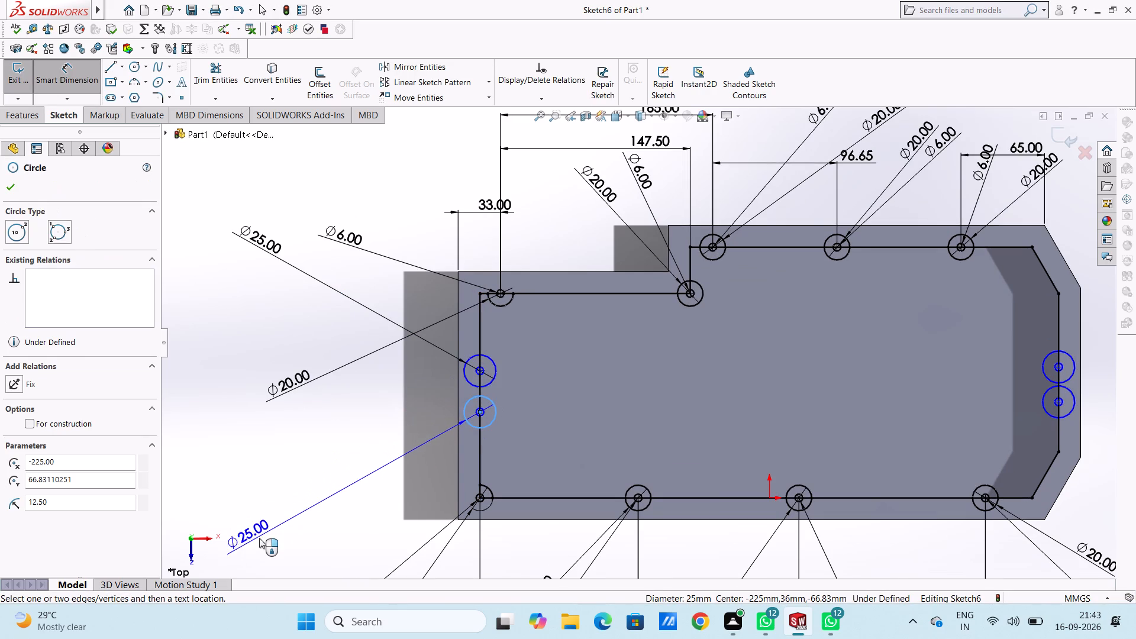
left_click(259, 538)
left_click(211, 519)
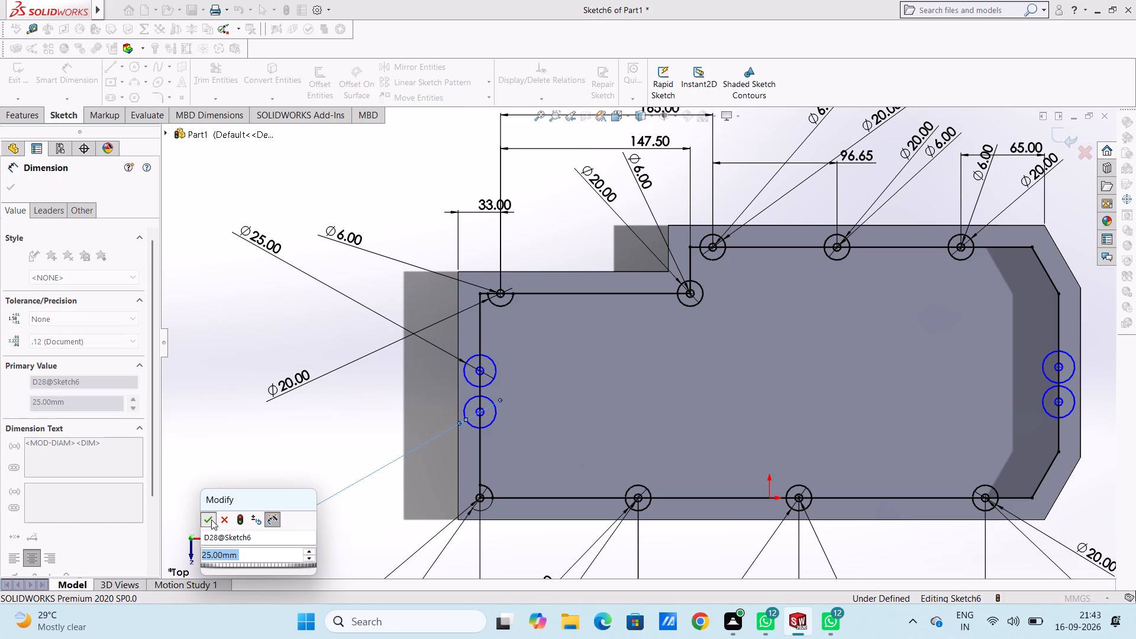
left_click(306, 417)
Dimension the inner circles of both pairs on the same vertical edge at 6 mm diameter.
scroll(494, 357, "down", 6)
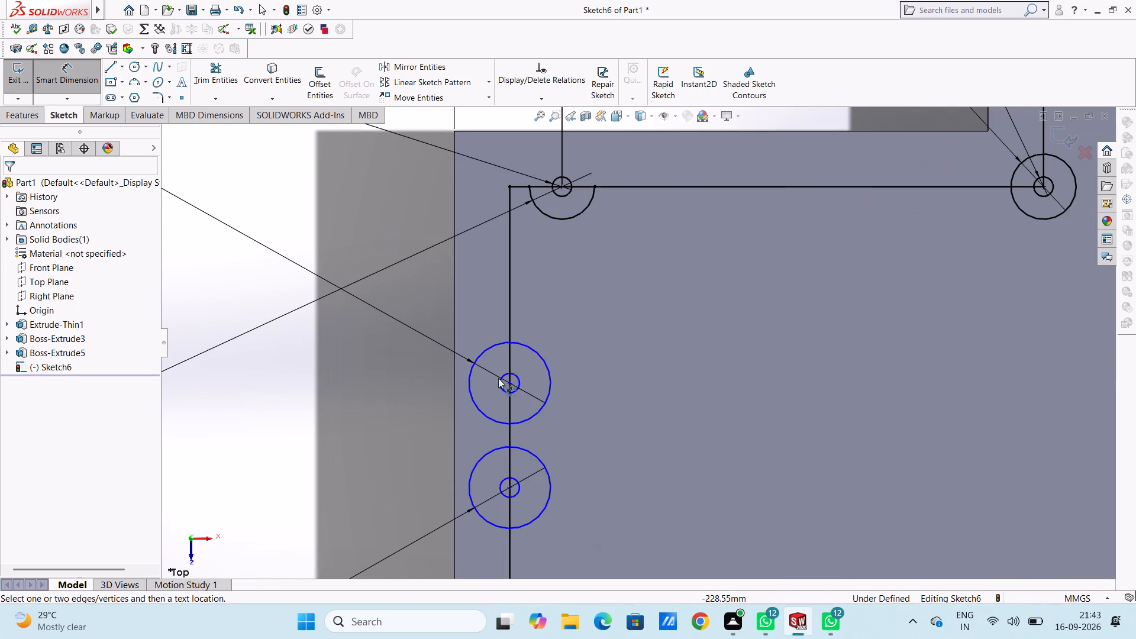
left_click(505, 375)
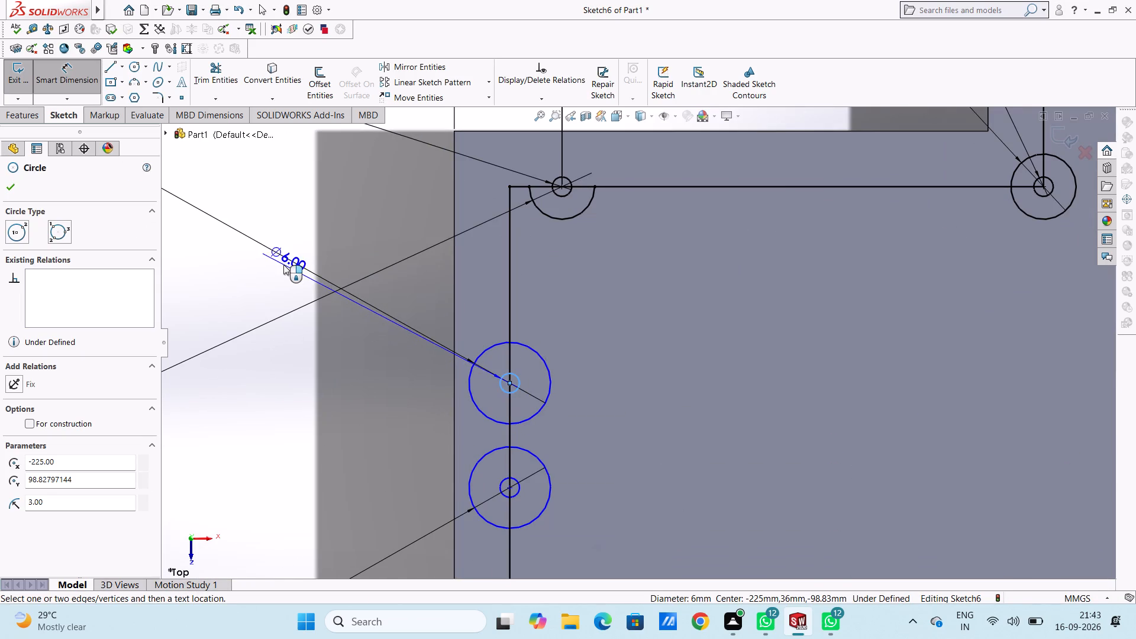
scroll(283, 263, "up", 4)
left_click(243, 235)
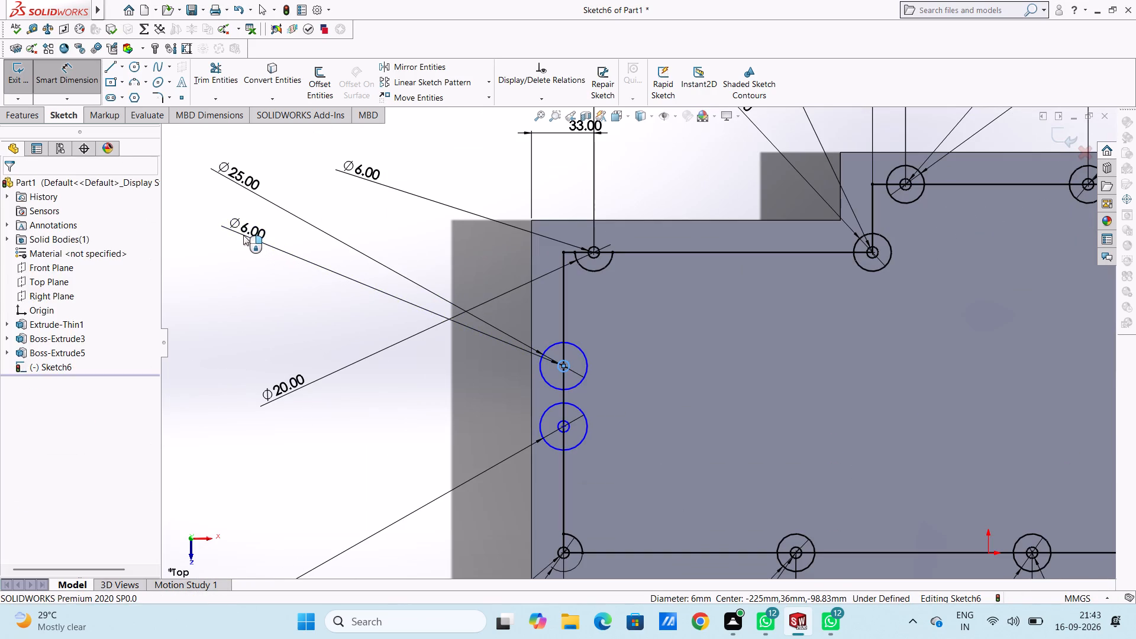
left_click(188, 219)
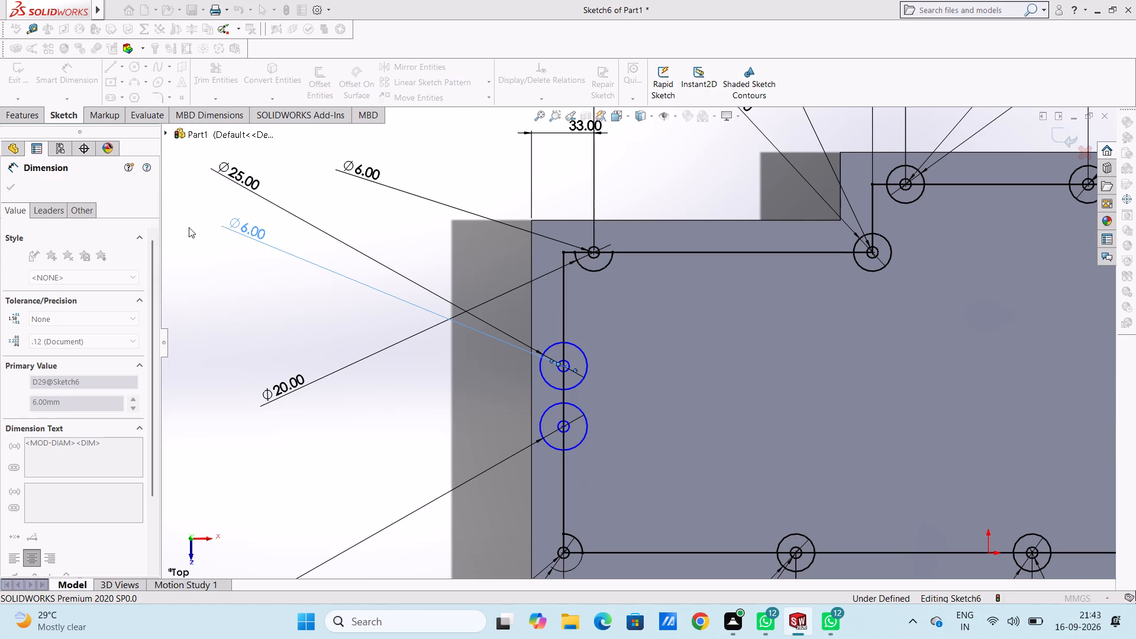
scroll(637, 408, "down", 3)
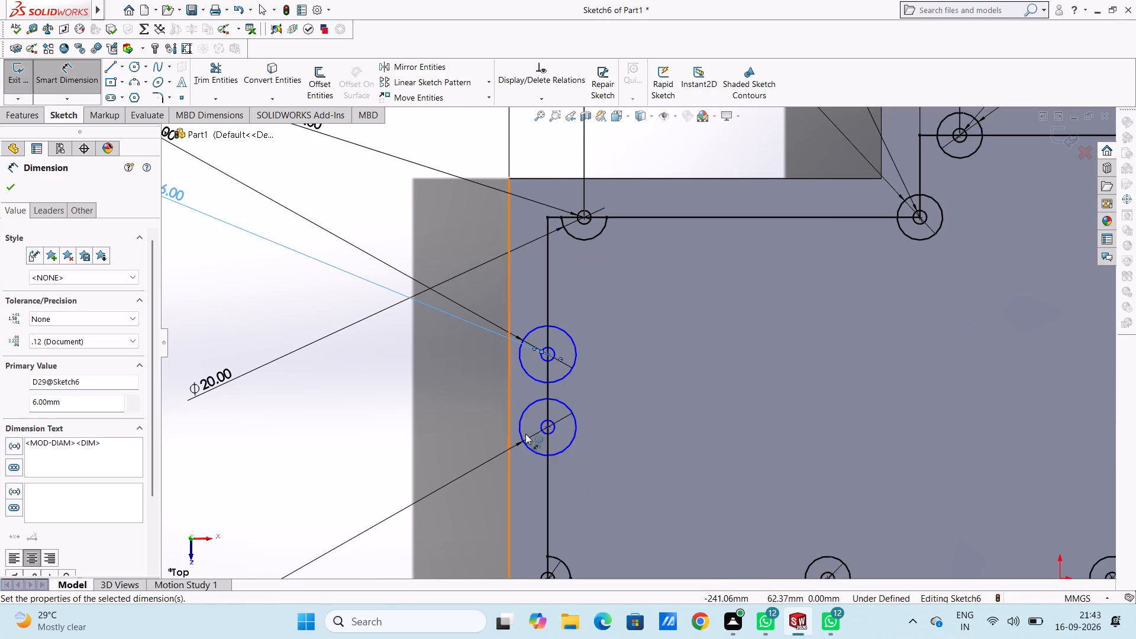
left_click(541, 432)
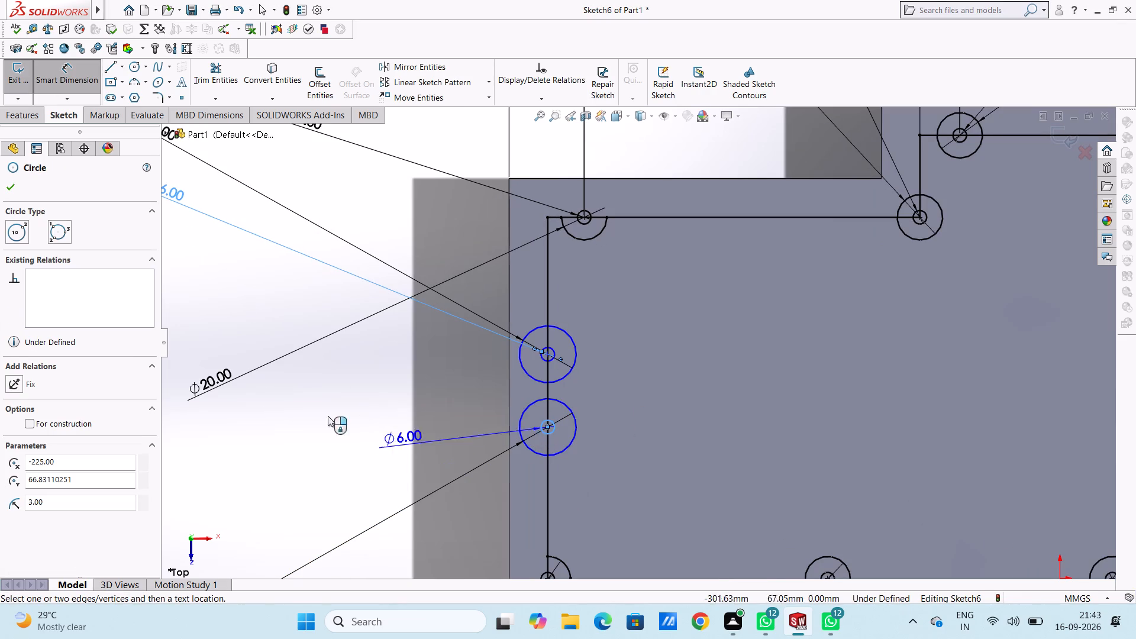
left_click(176, 328)
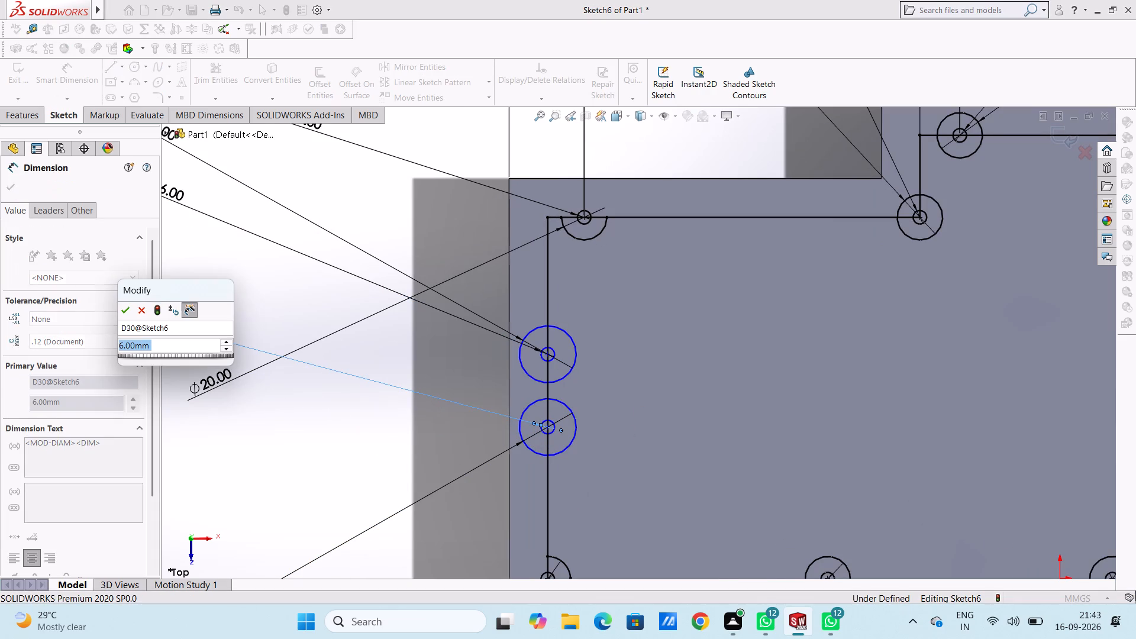
left_click(125, 312)
left_click(288, 304)
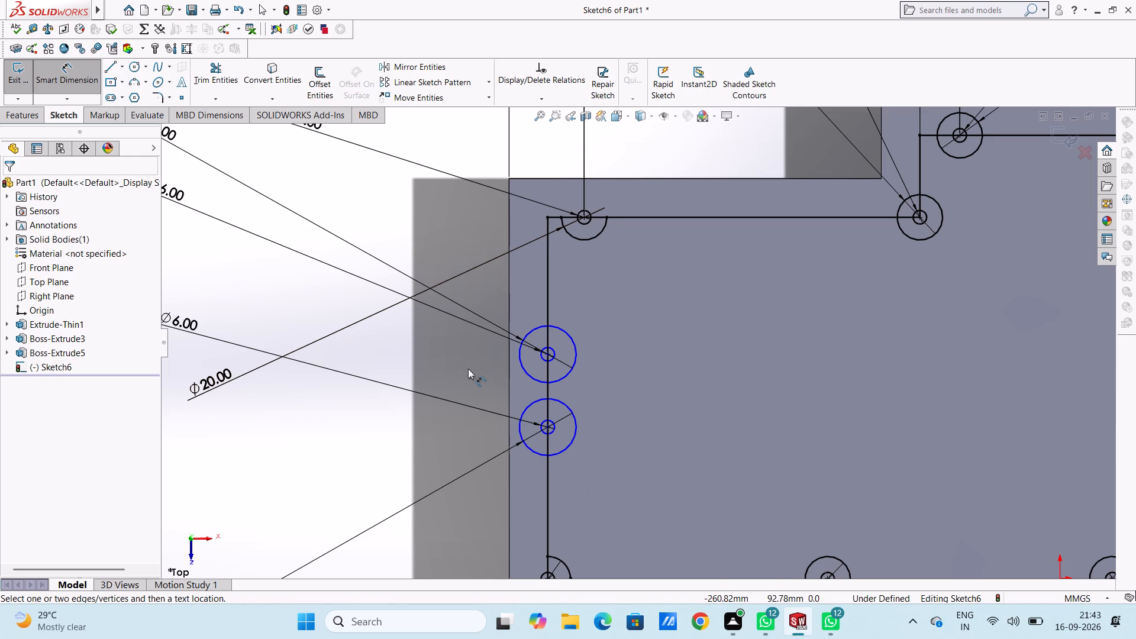
Locate the upper circle pair's centre 61 mm below the upper horizontal inner edge.
left_click(554, 218)
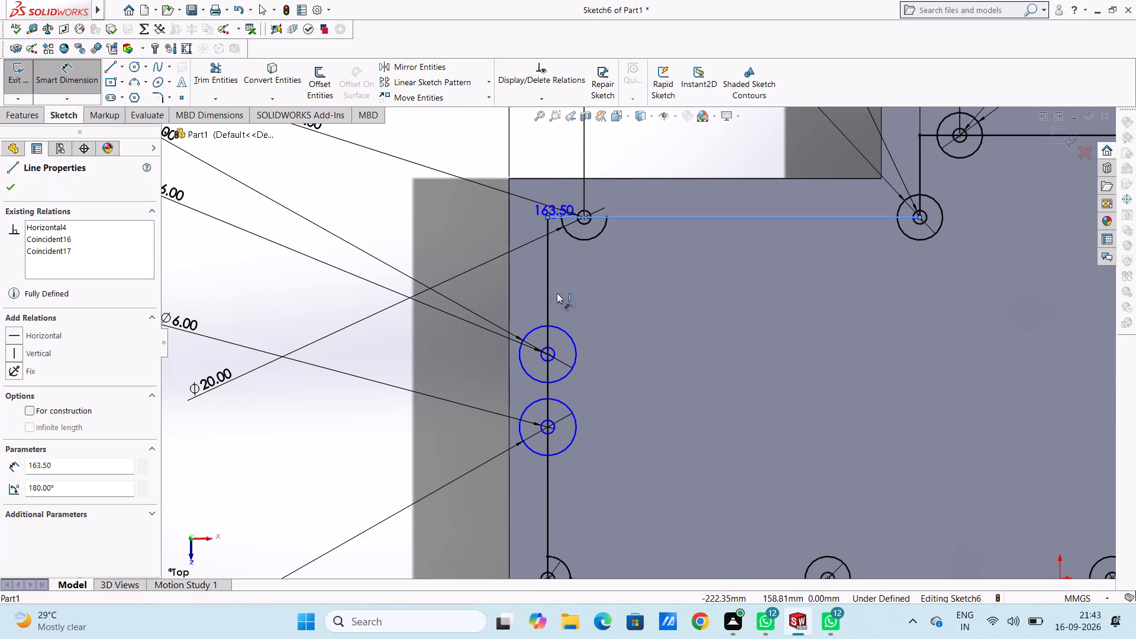
left_click(547, 356)
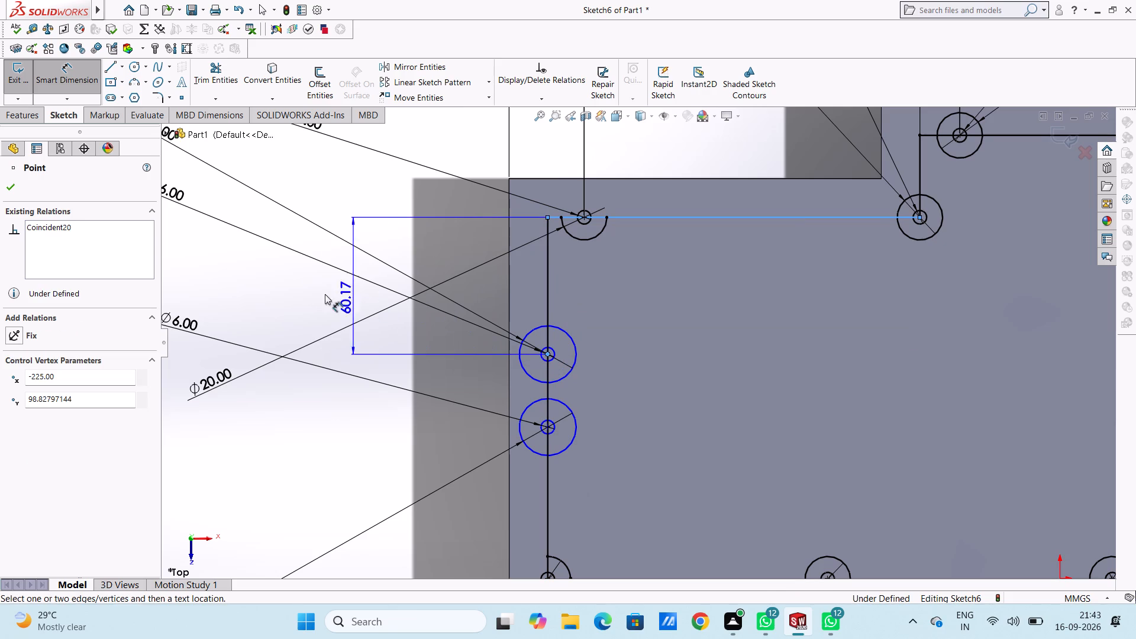
left_click(274, 275)
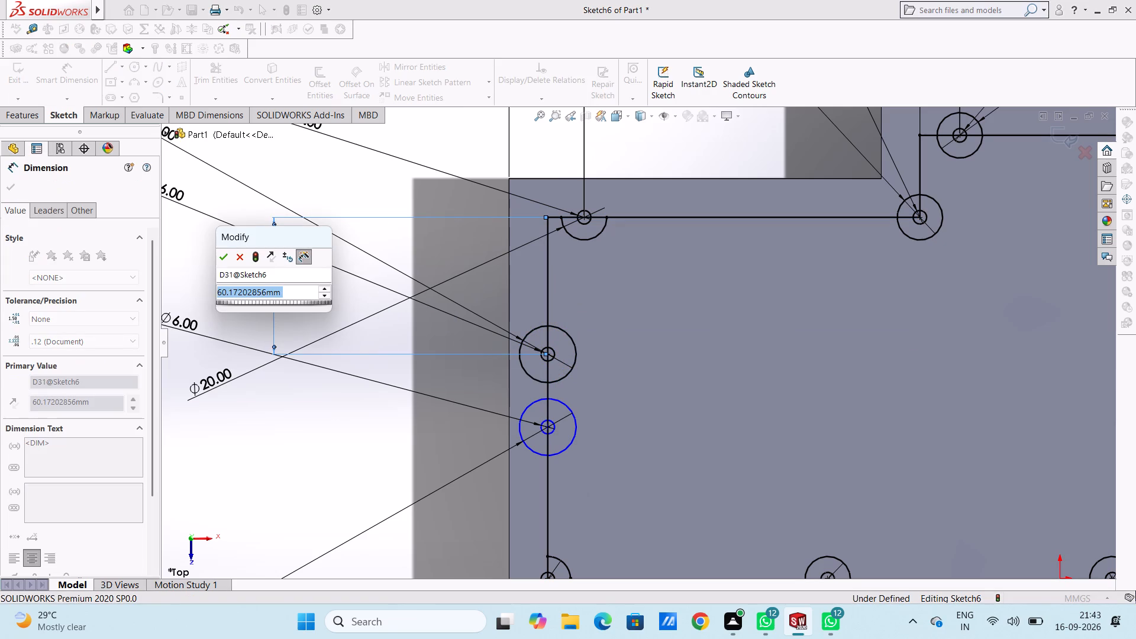
type("61")
key("Return")
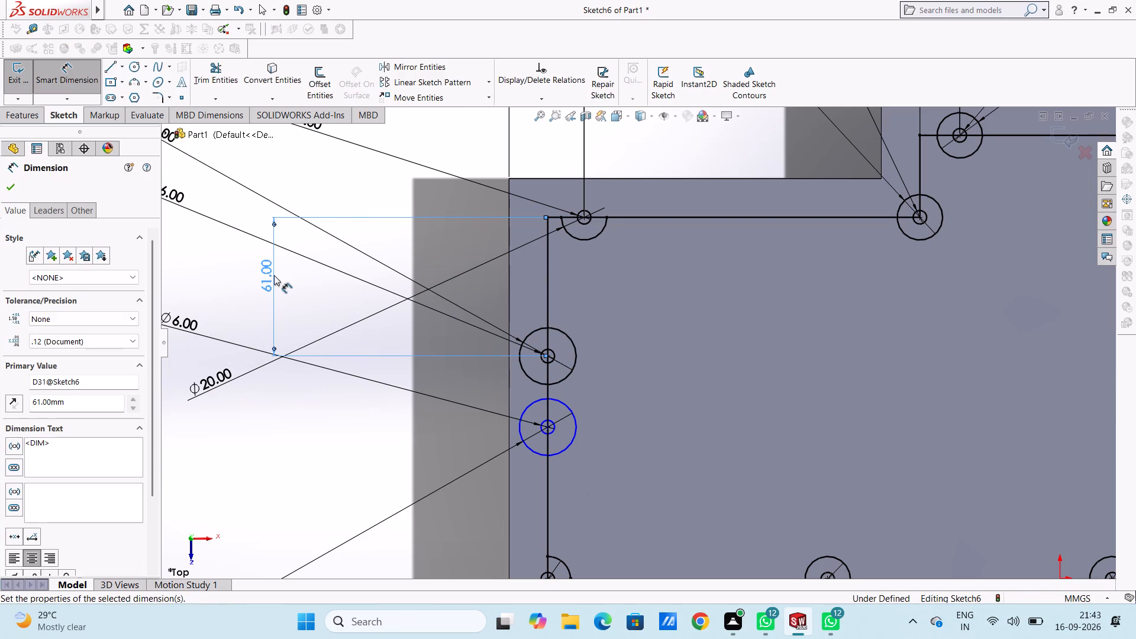
left_click(327, 296)
Set the vertical spacing between the two circle-pair centres opposite the bevelled end to 18.5 mm.
scroll(390, 409, "up", 3)
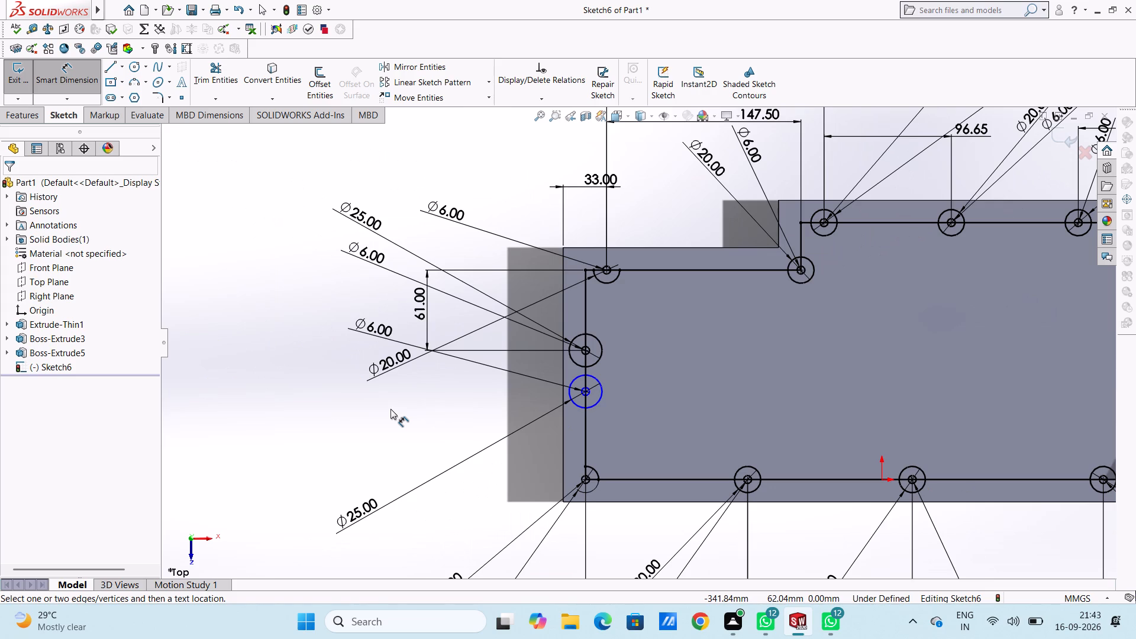
scroll(619, 387, "down", 5)
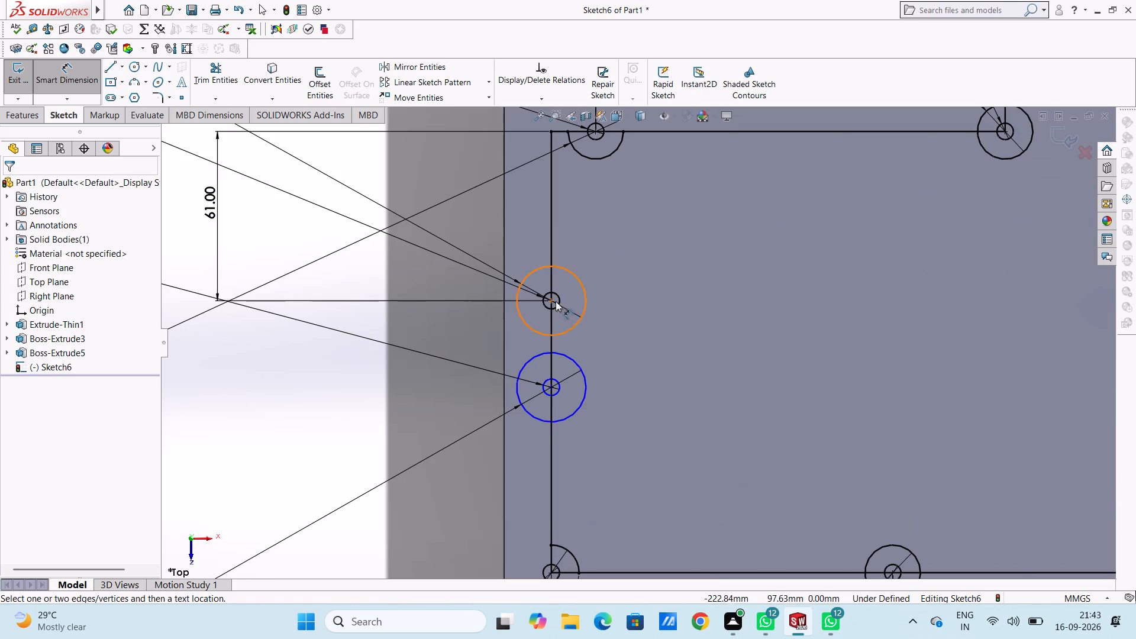
left_click(551, 298)
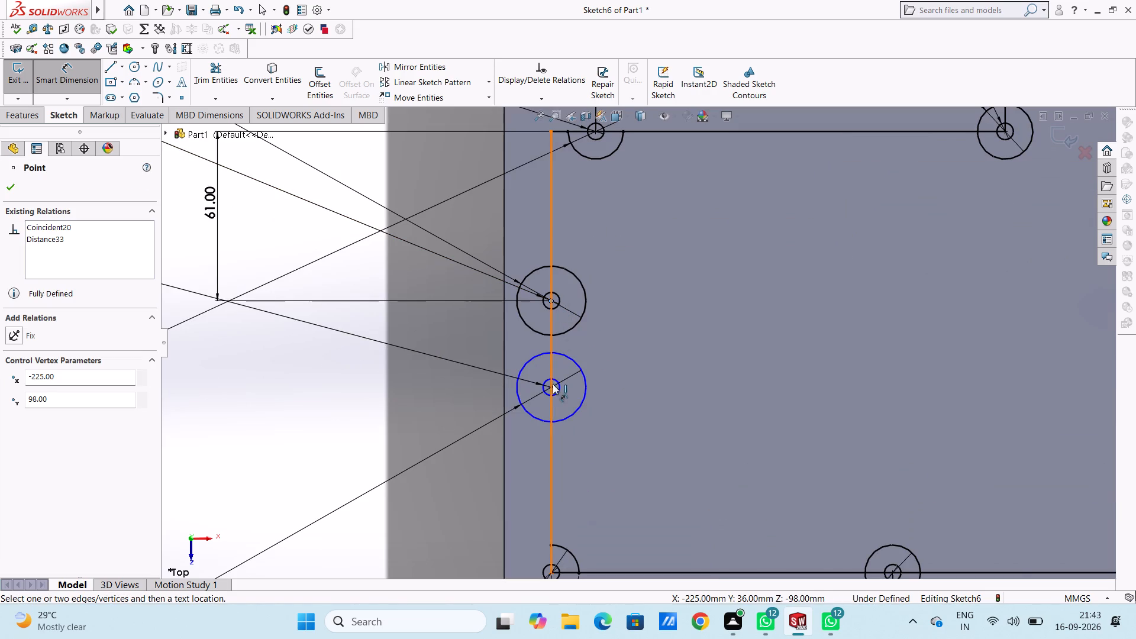
left_click(551, 384)
left_click(352, 369)
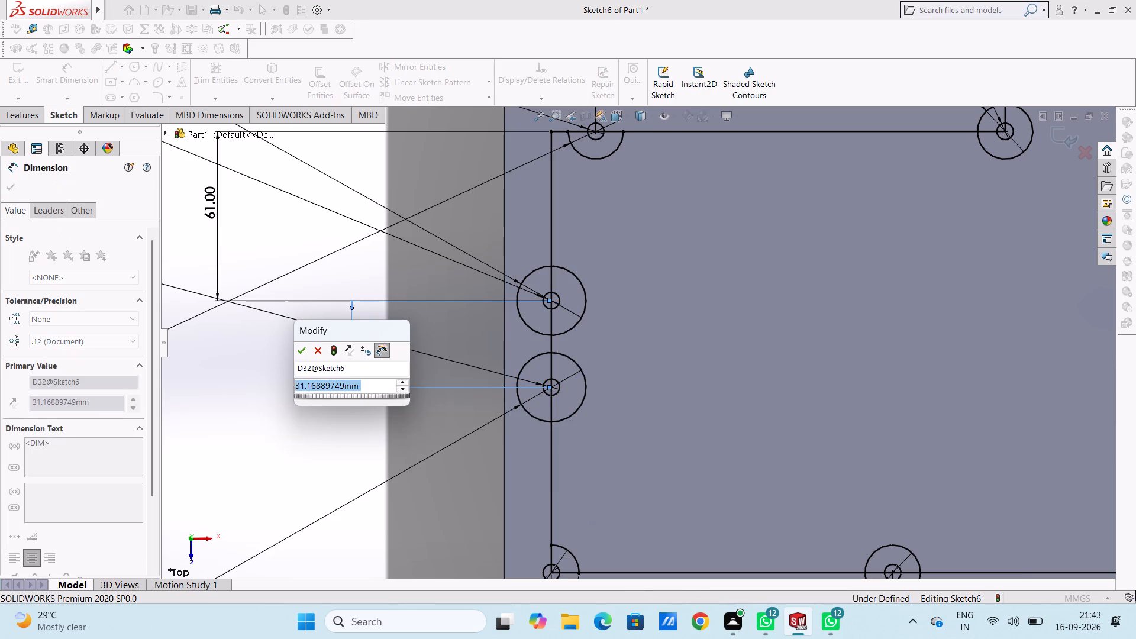
type("18.5")
key("Return")
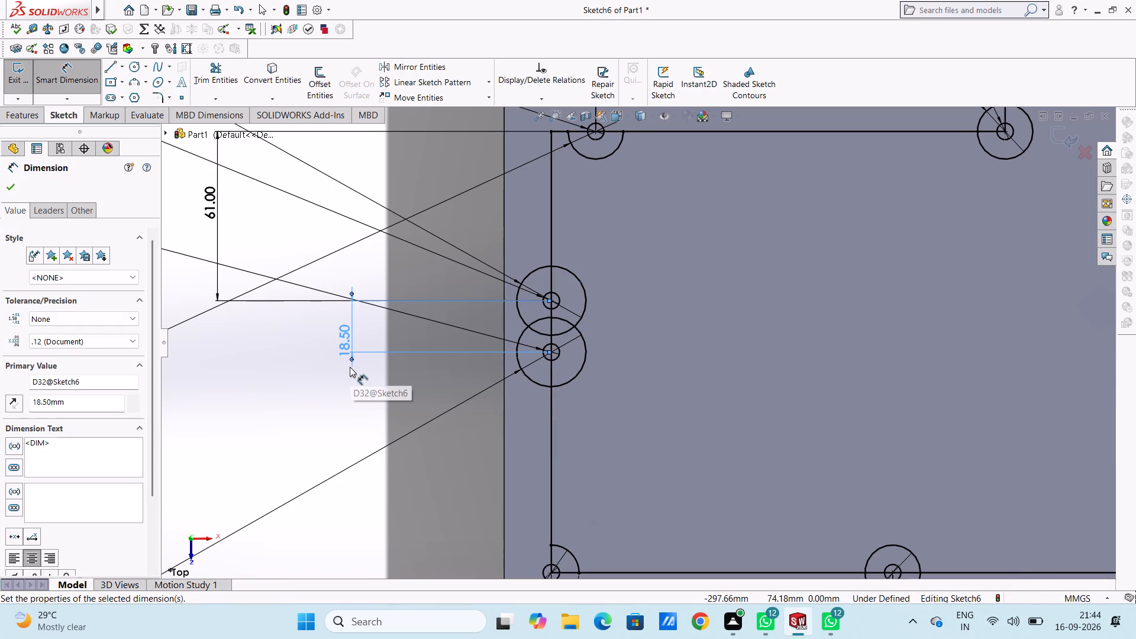
left_click(369, 395)
Locate the centre of the bevelled end's lower circle pair 98 mm above the lower horizontal inner edge.
scroll(369, 395, "up", 5)
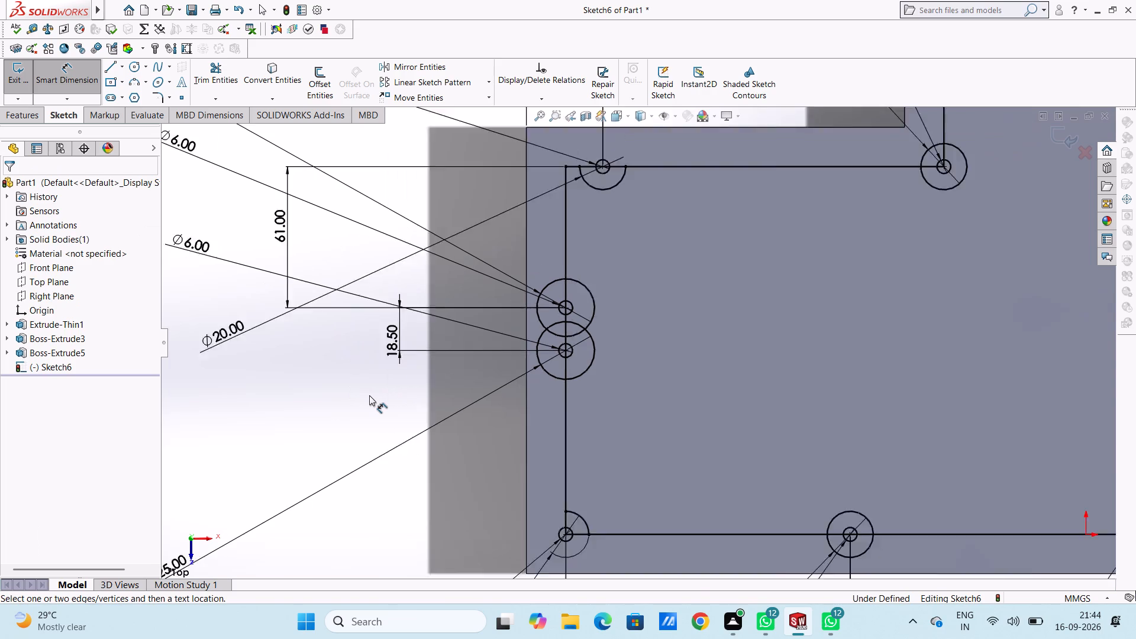
scroll(369, 395, "up", 5)
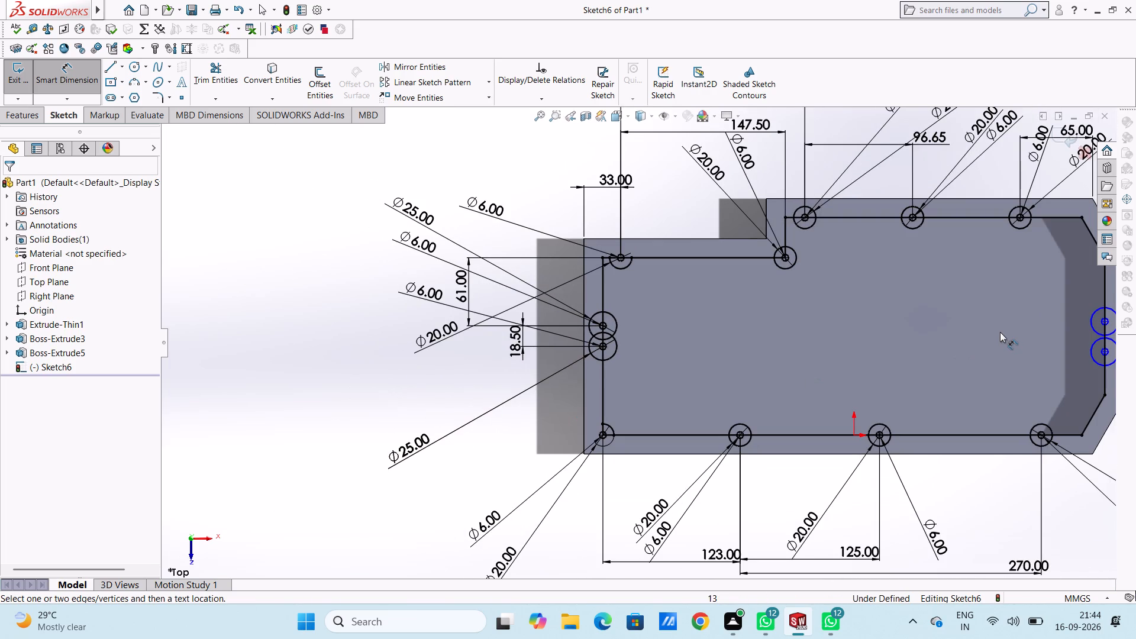
scroll(1000, 332, "up", 3)
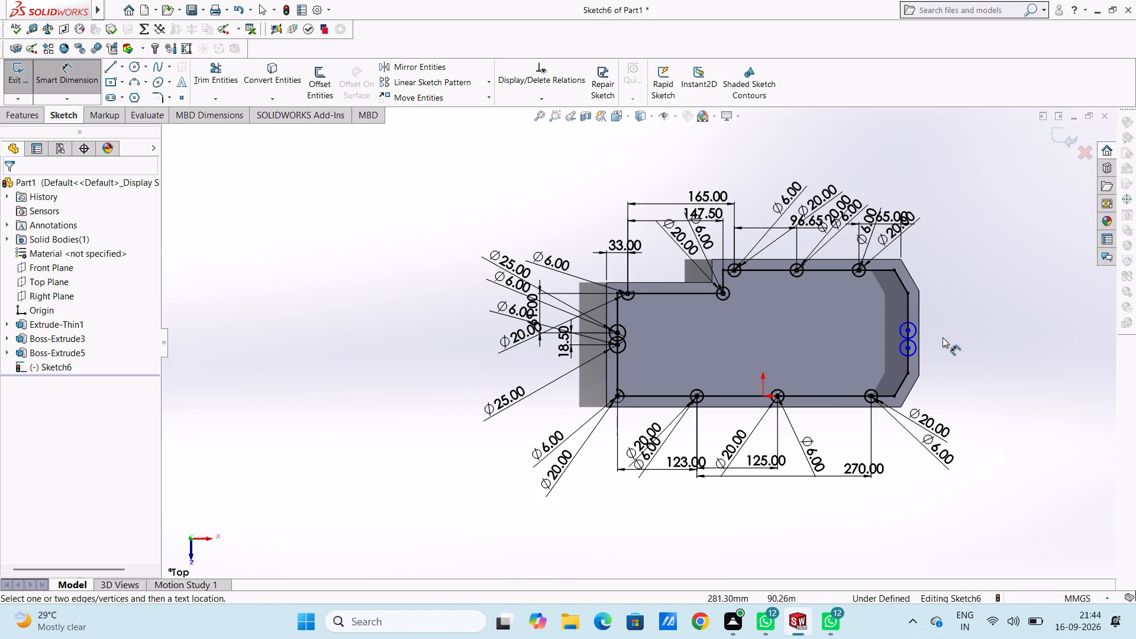
scroll(943, 337, "down", 3)
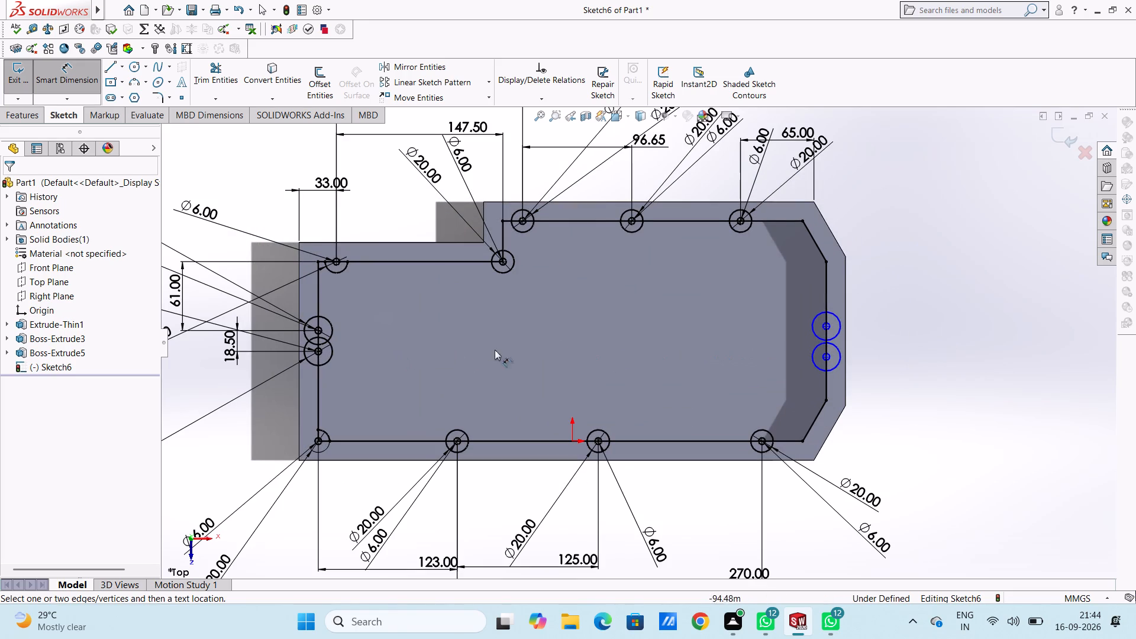
scroll(551, 330, "down", 3)
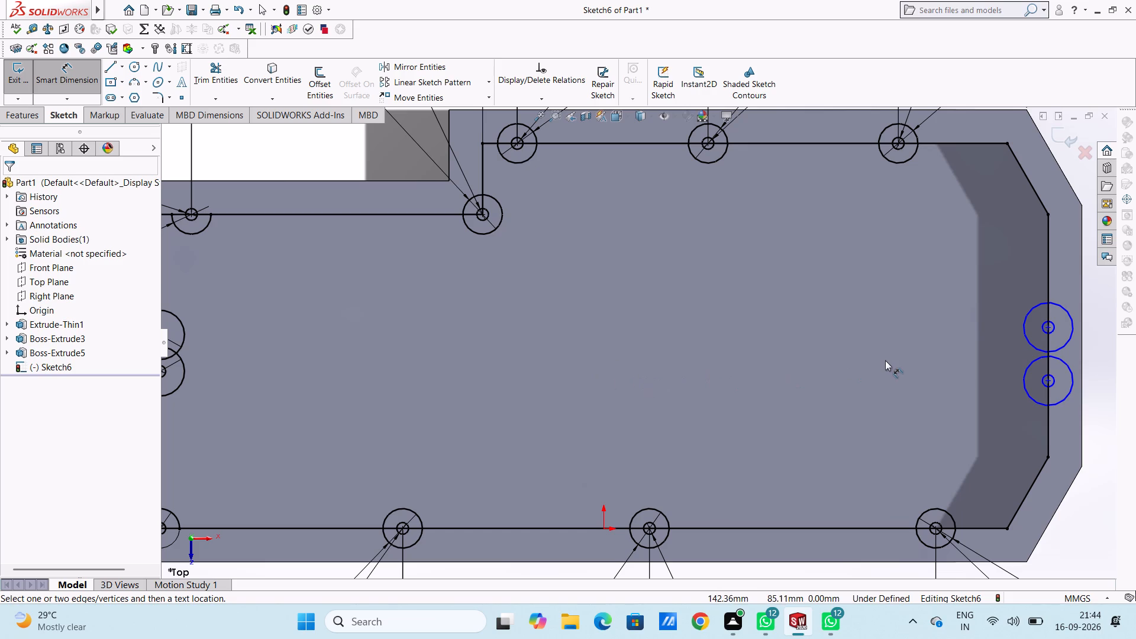
left_click(1048, 380)
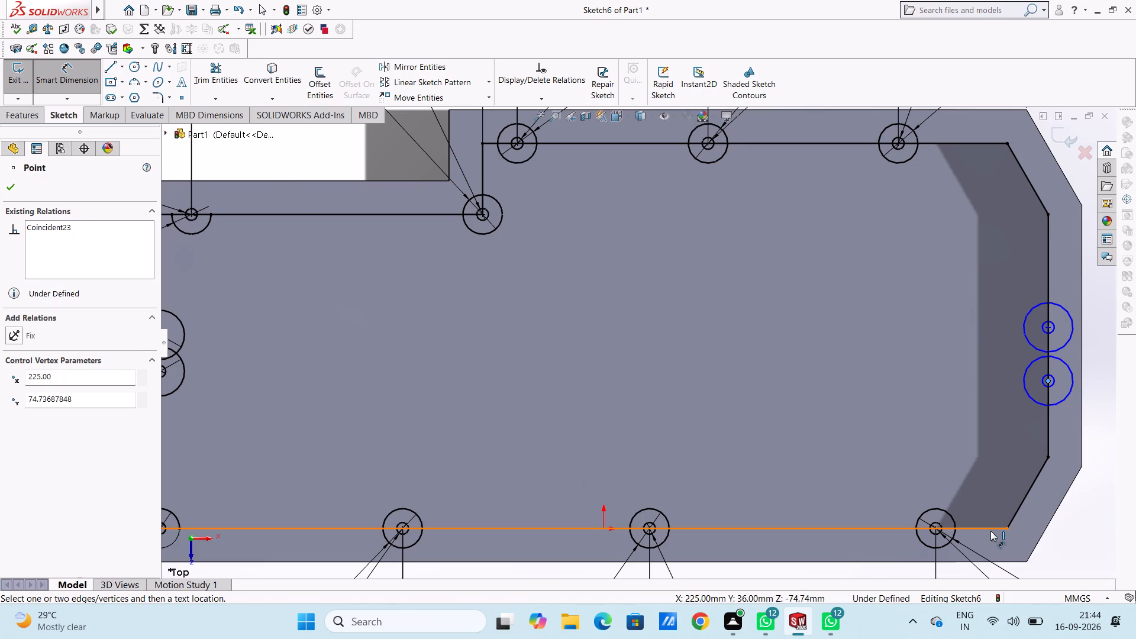
left_click(990, 530)
scroll(1079, 509, "up", 4)
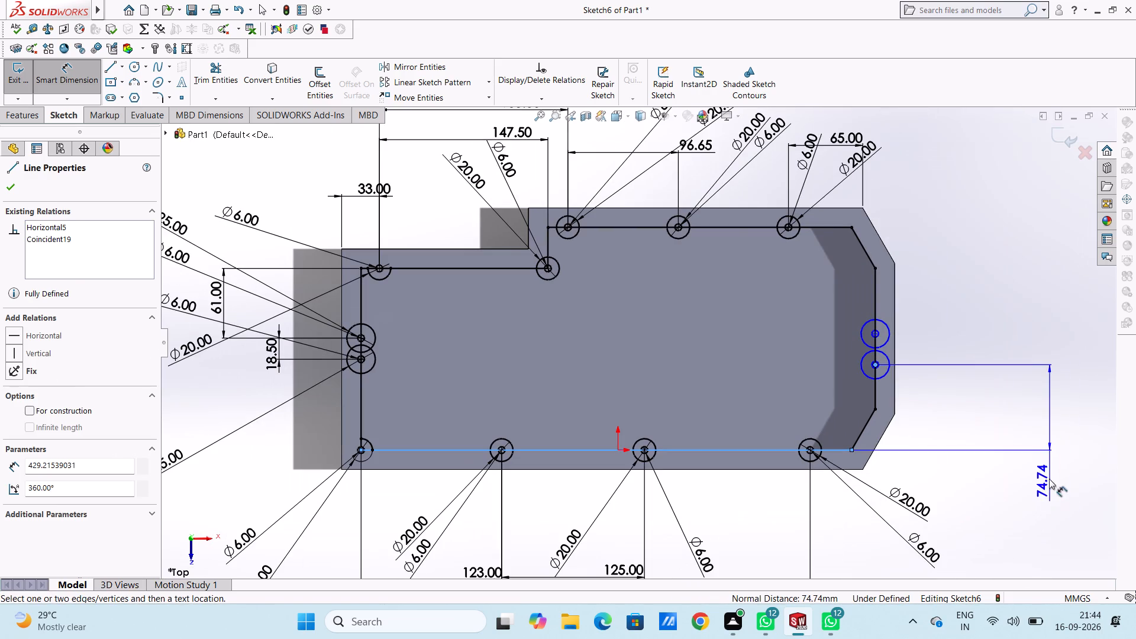
left_click(1026, 432)
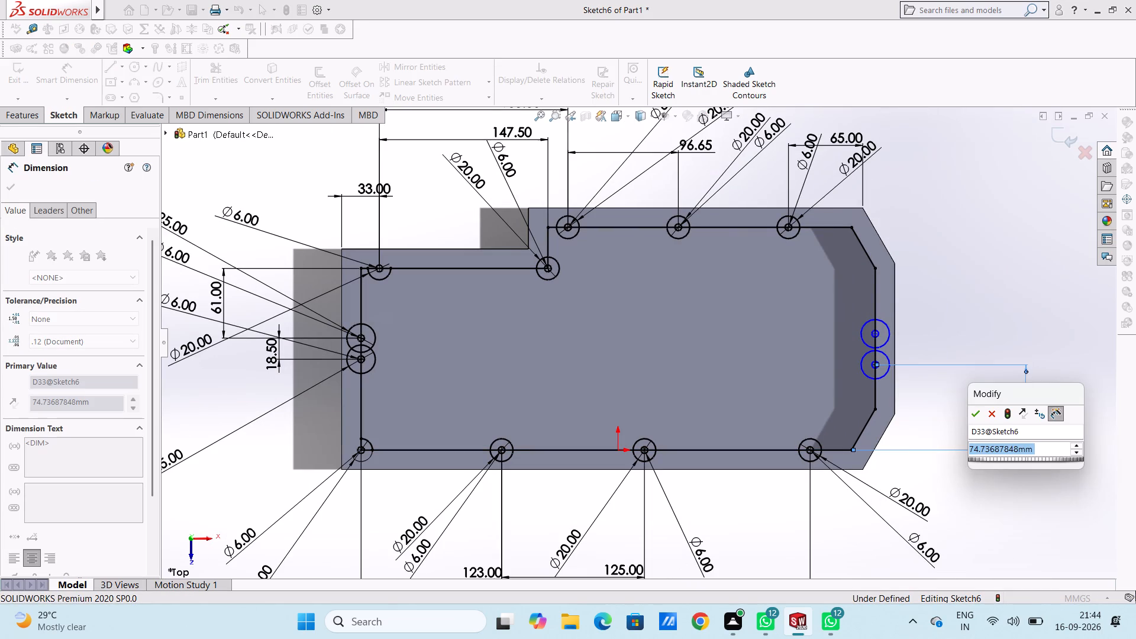
type("98")
key("Return")
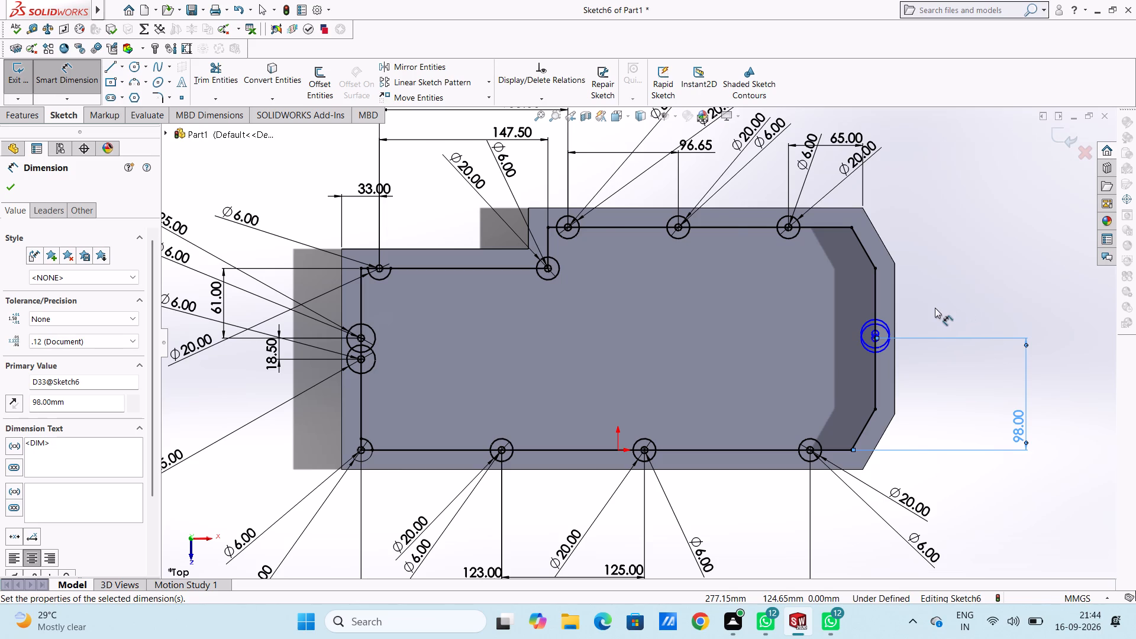
scroll(935, 308, "down", 8)
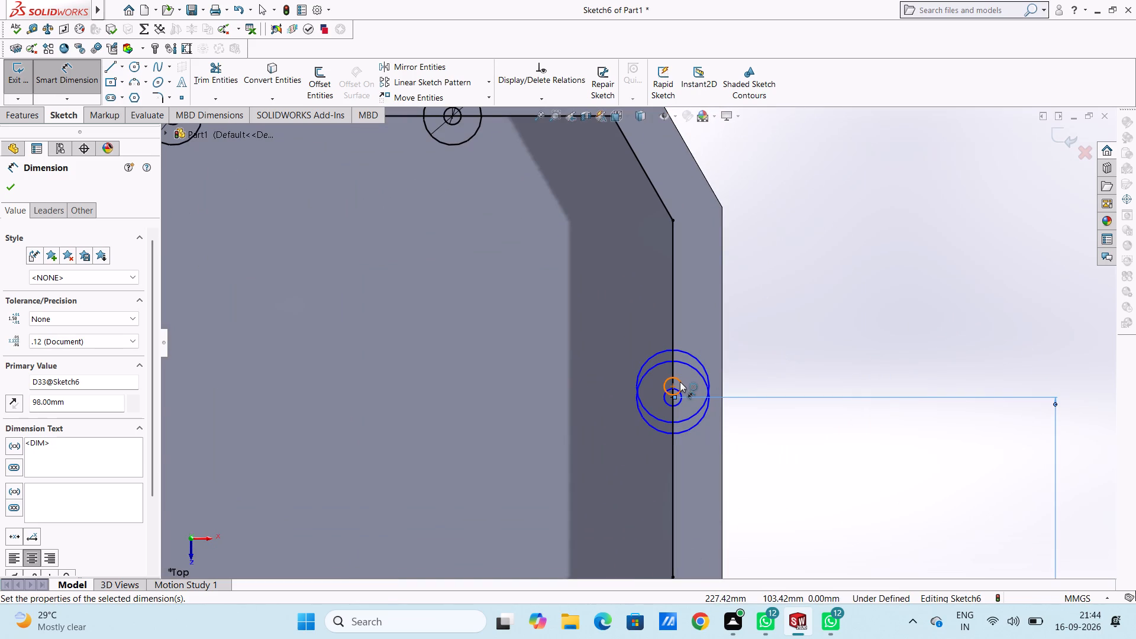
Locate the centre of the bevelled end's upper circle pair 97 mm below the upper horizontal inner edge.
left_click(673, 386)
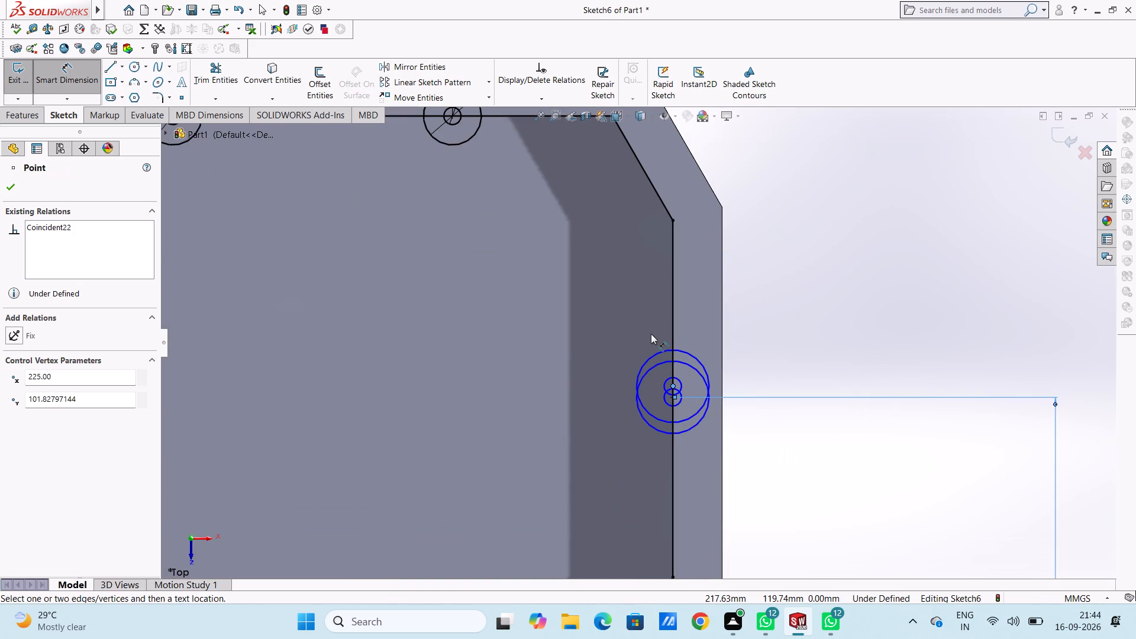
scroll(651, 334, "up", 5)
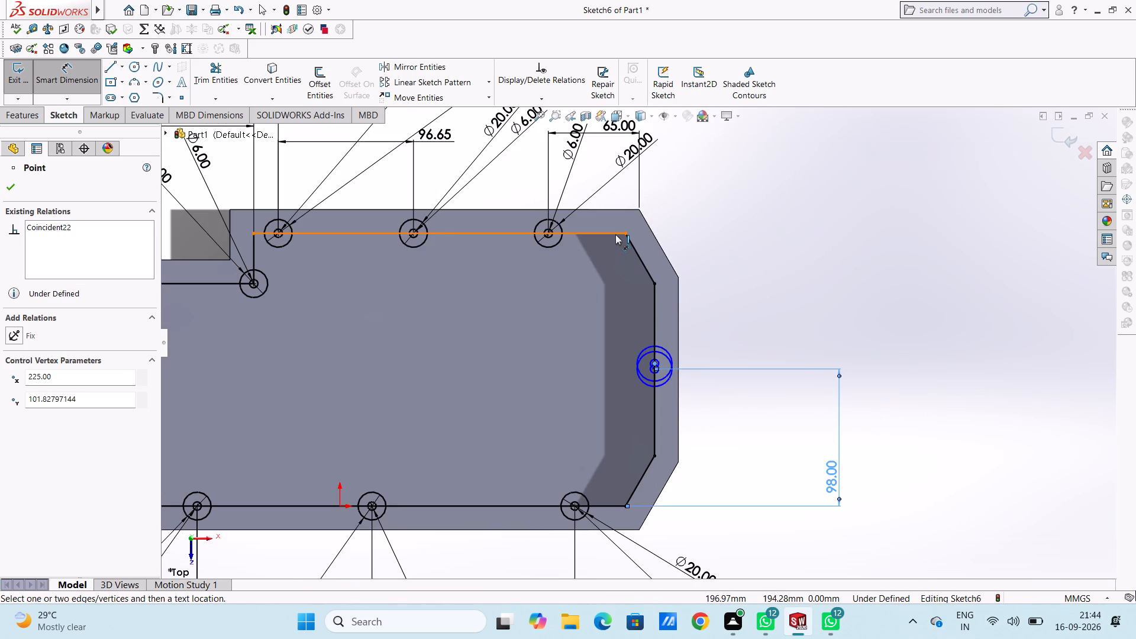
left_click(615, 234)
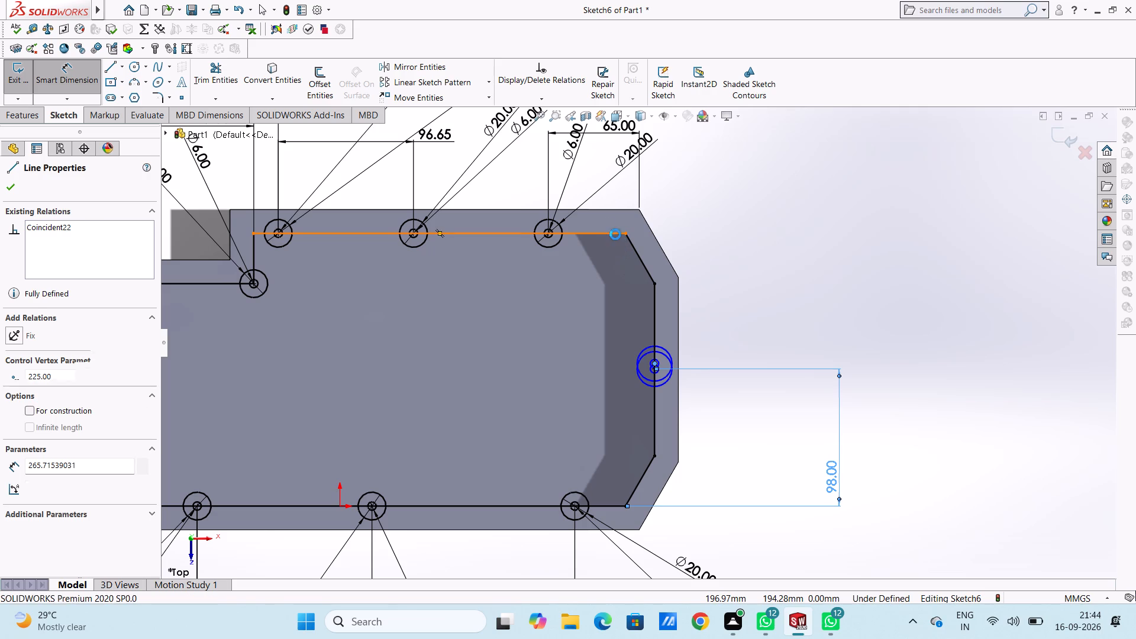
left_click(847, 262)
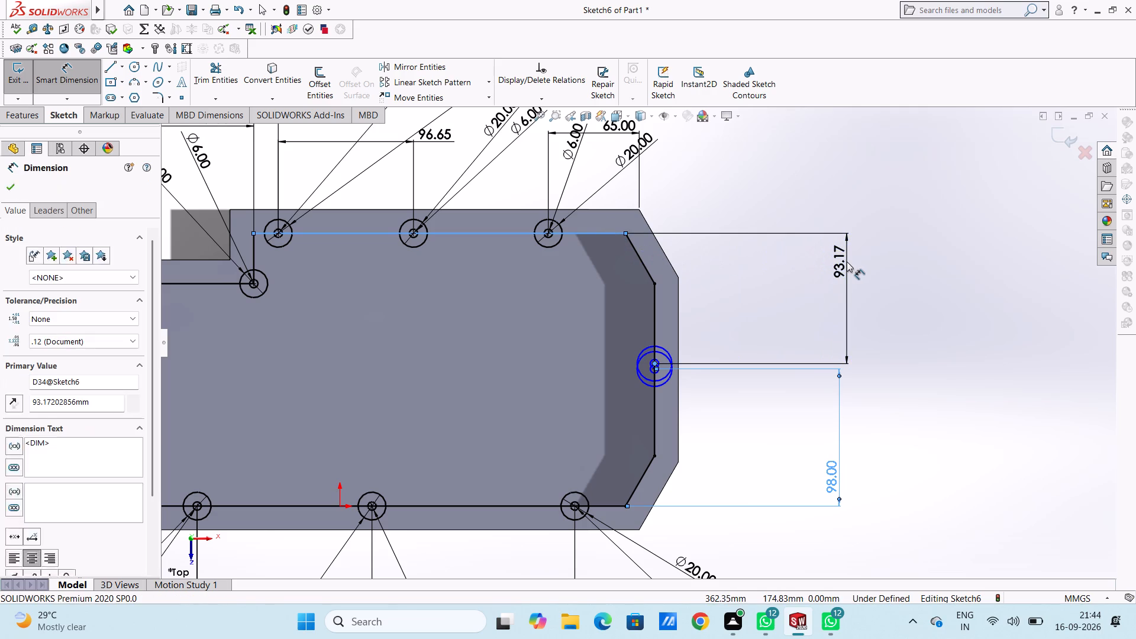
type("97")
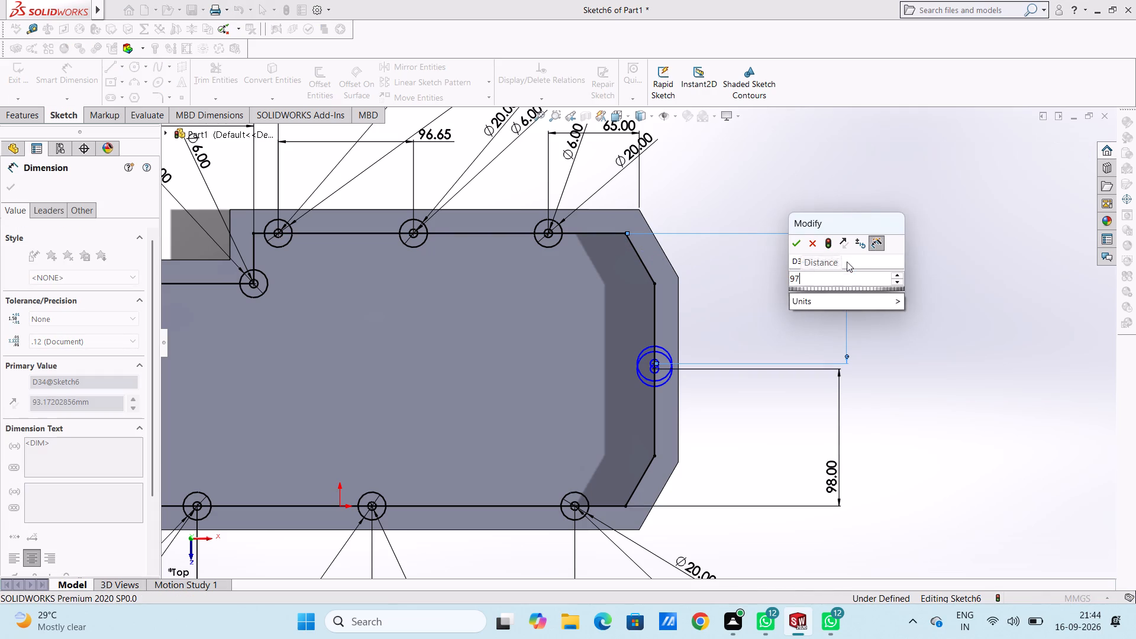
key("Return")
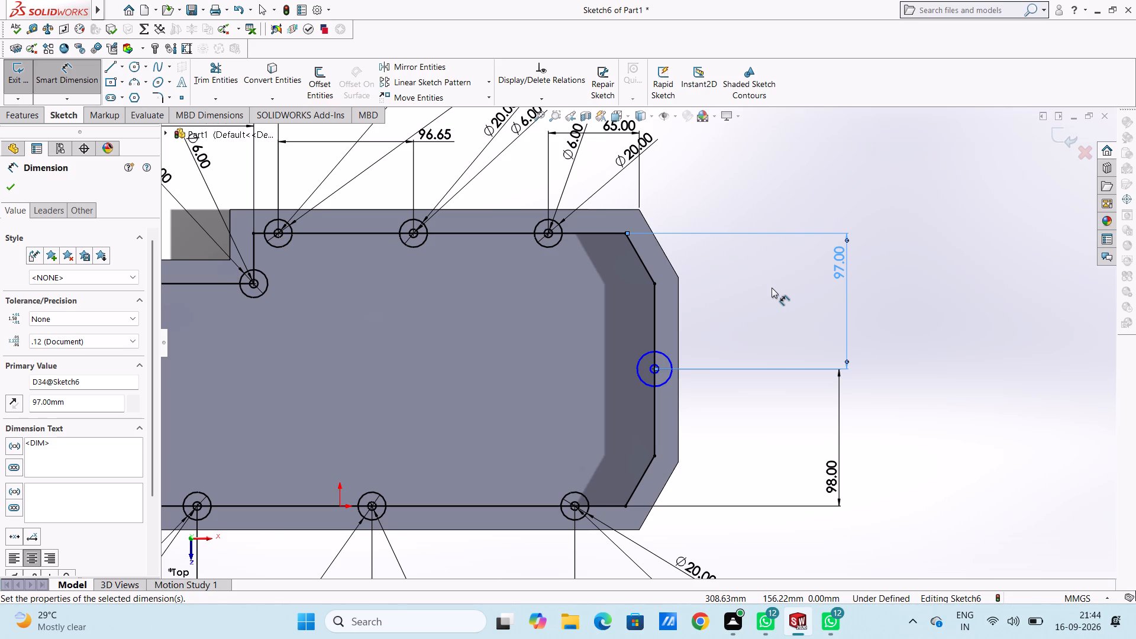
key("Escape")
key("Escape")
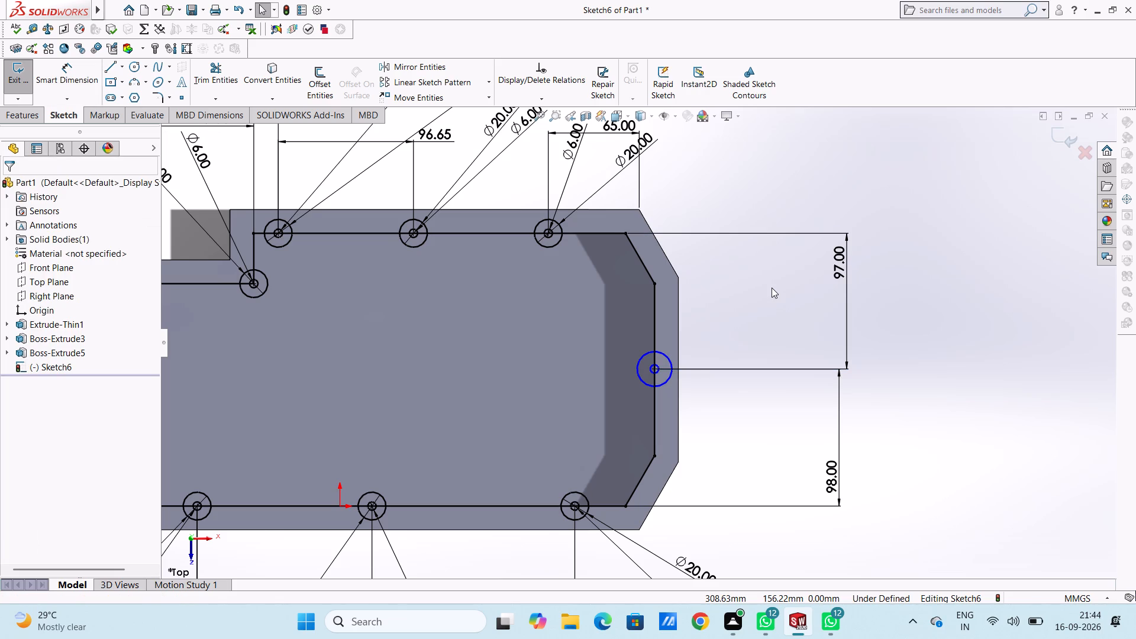
Undo the 97 mm location dimension and the 98 mm value set for the bevelled end's circle pairs.
key("ctrl+z")
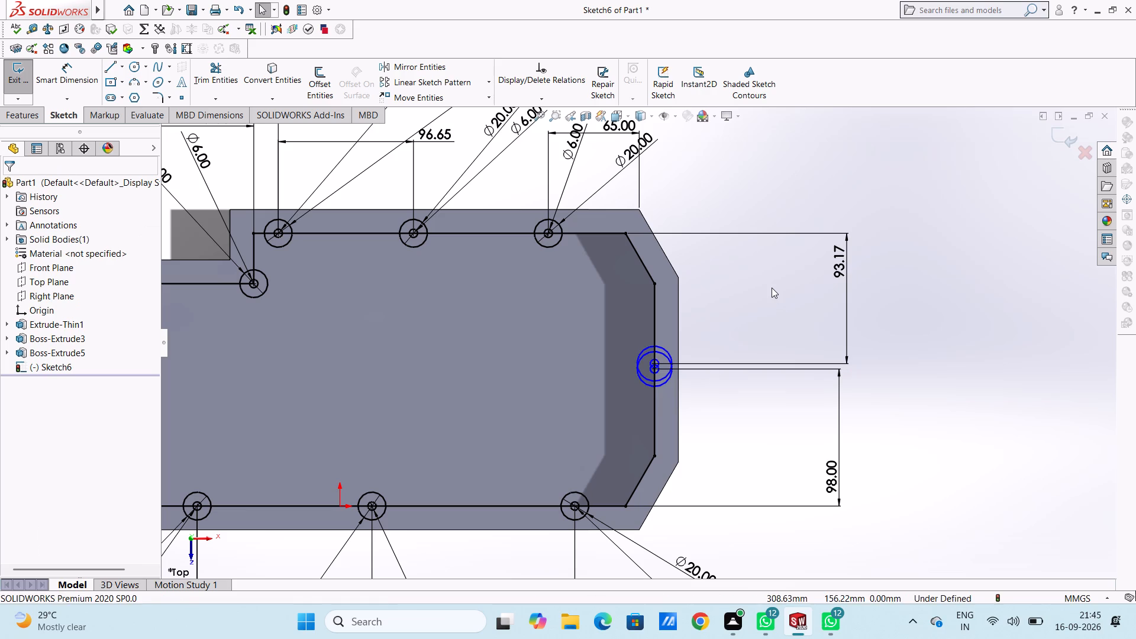
key("ctrl+z")
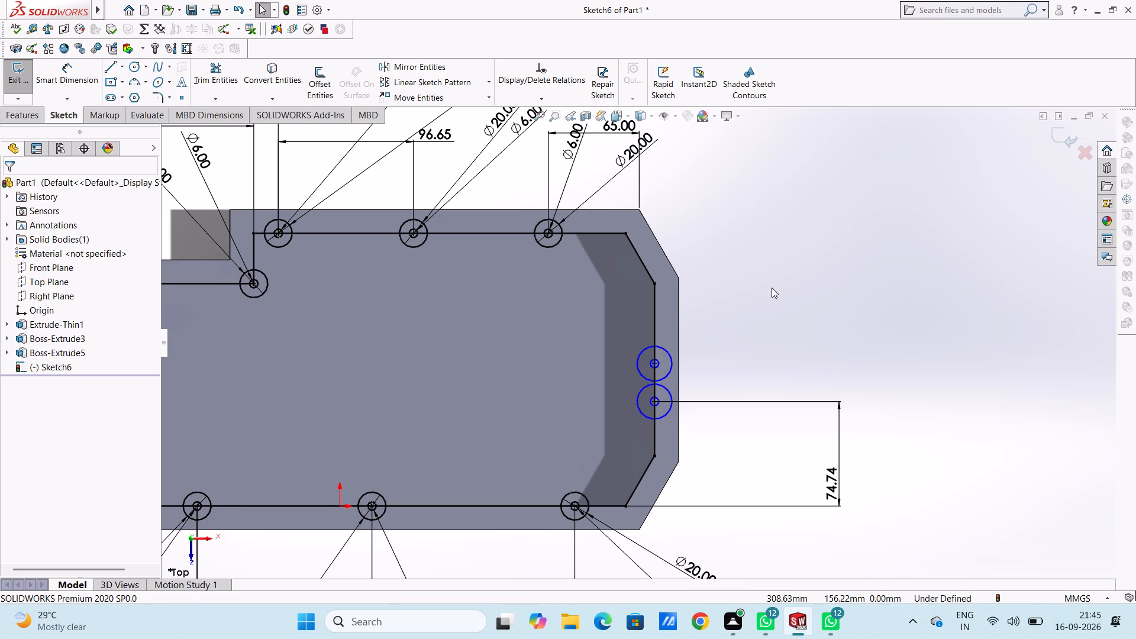
key("Escape")
Draw a horizontal line about 538 mm long from the upper circle pair's centre opposite the bevelled end to beyond the bevelled end.
scroll(790, 266, "up", 4)
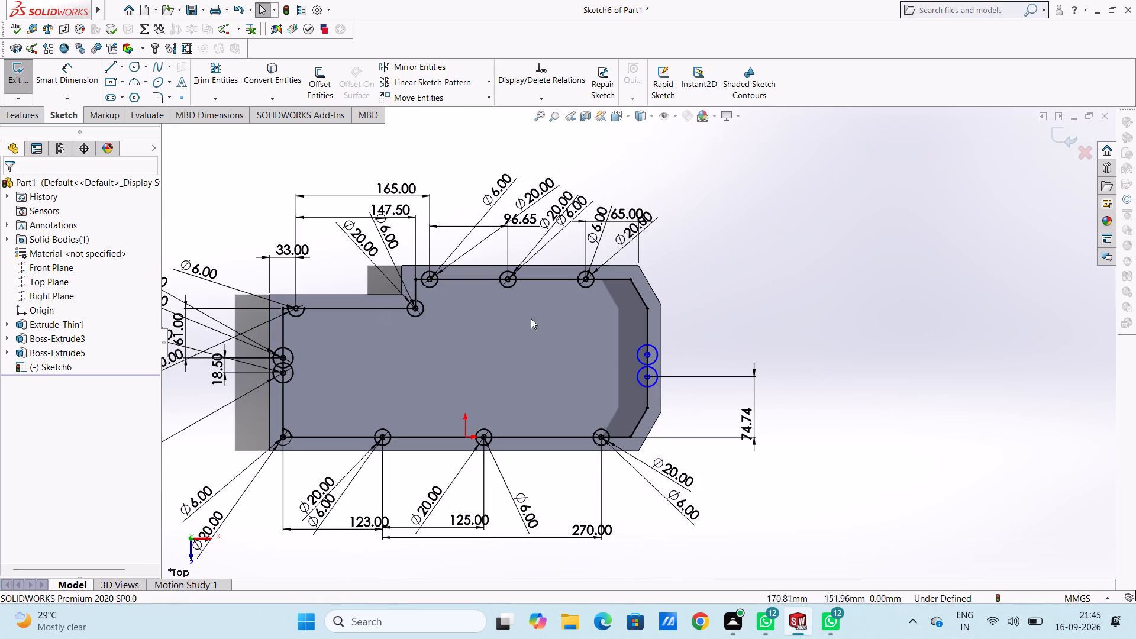
scroll(386, 391, "down", 4)
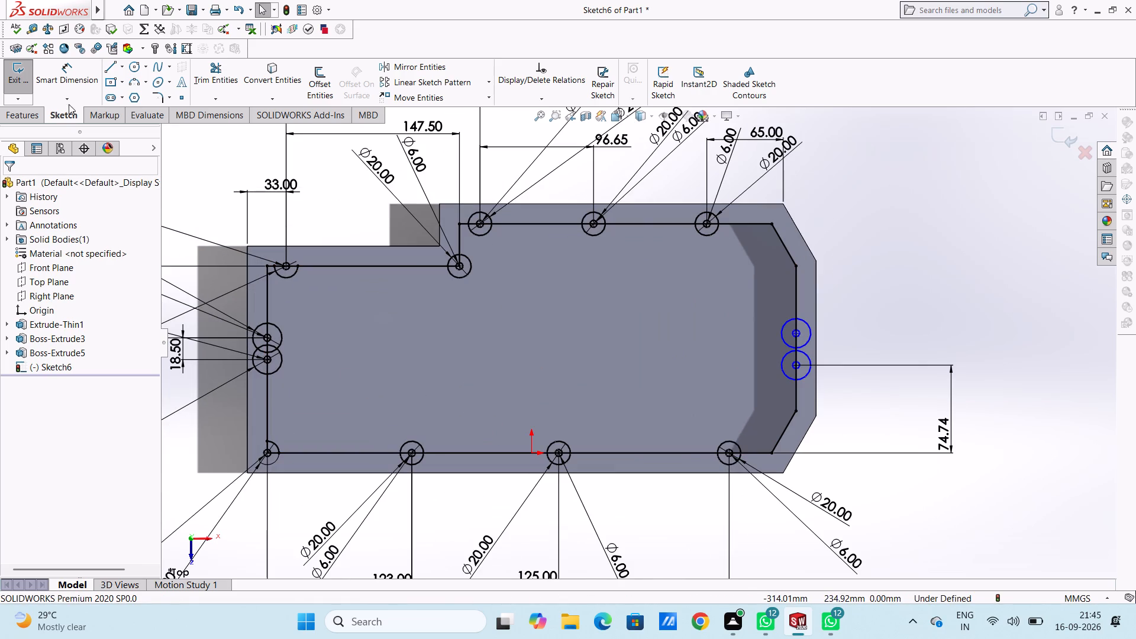
left_click(111, 69)
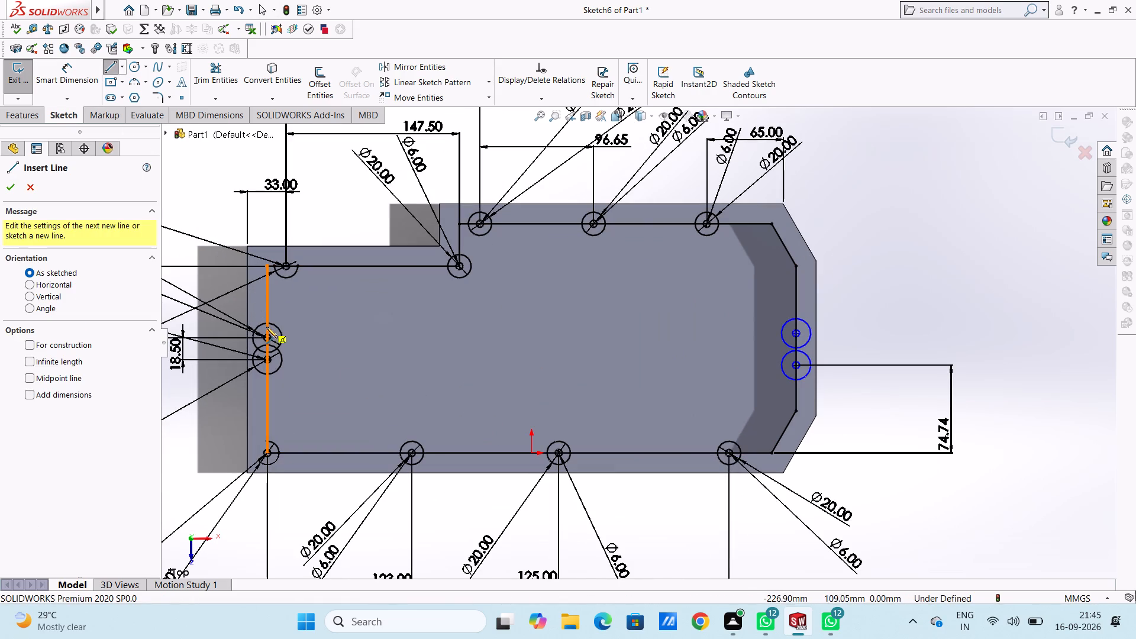
scroll(266, 340, "down", 4)
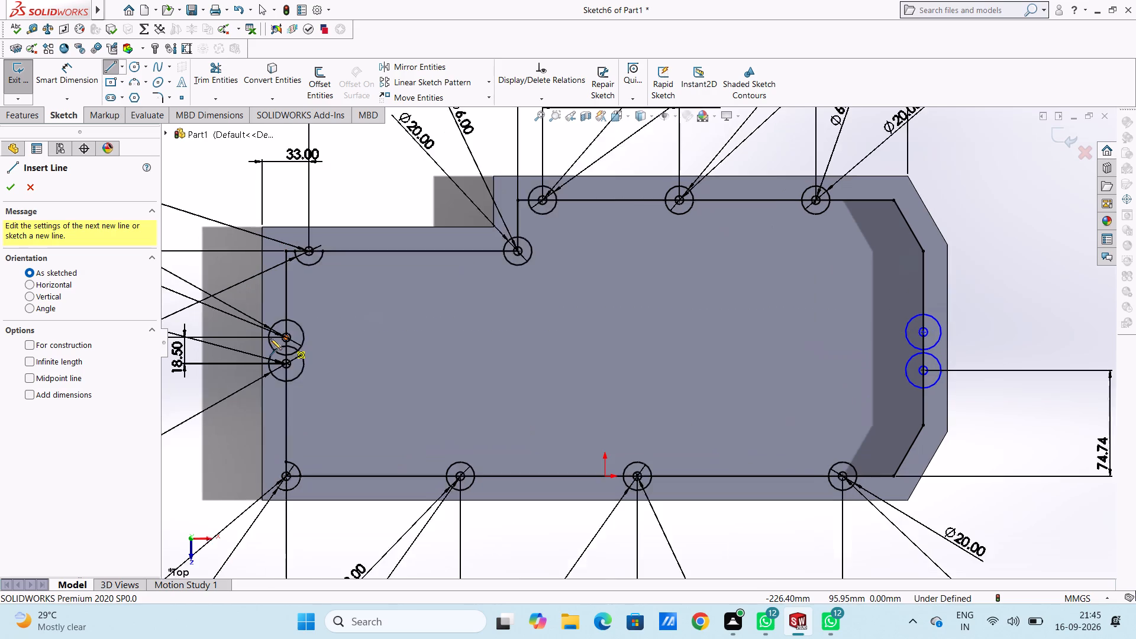
left_click(309, 337)
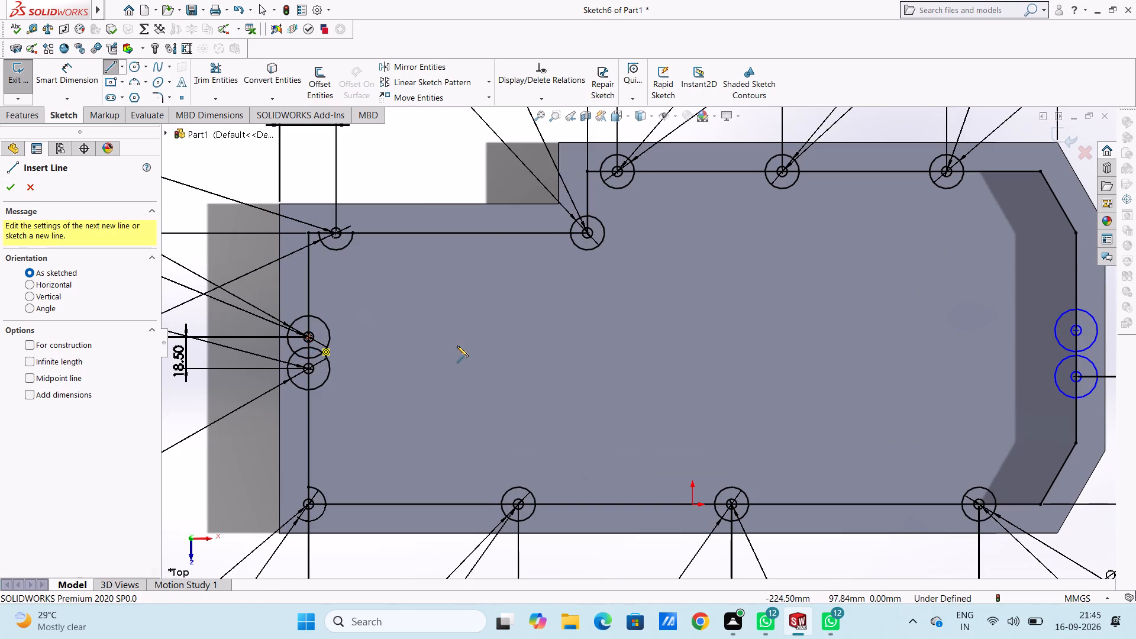
scroll(459, 347, "up", 3)
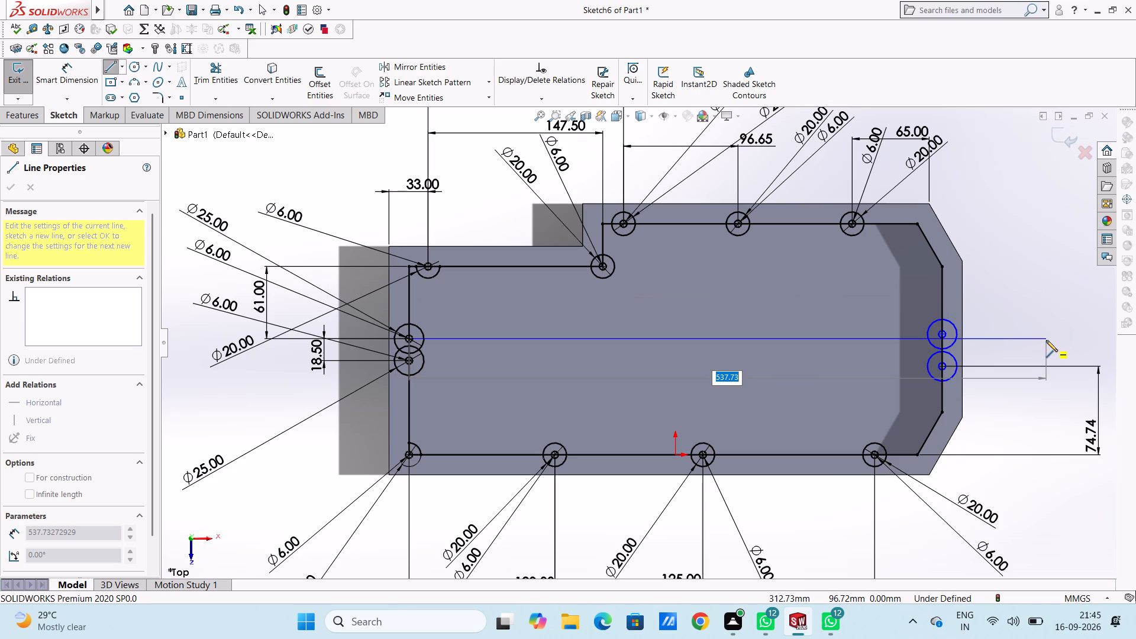
left_click(1046, 340)
key("Escape")
key("Escape")
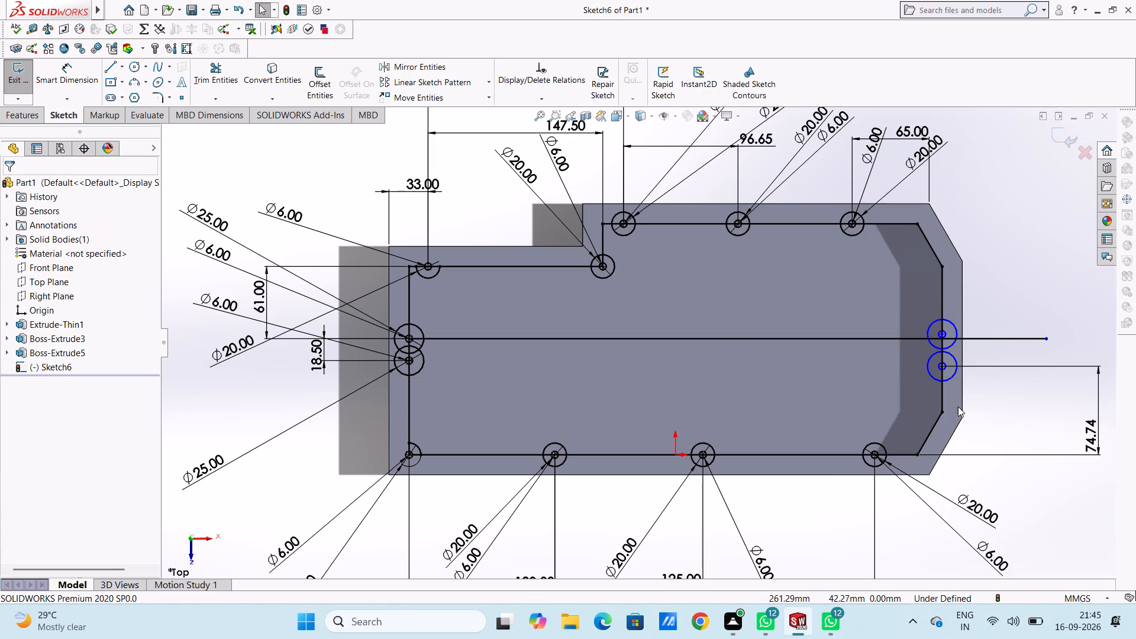
Draw a second horizontal line about 521 mm long from the lower circle pair's centre opposite the bevelled end, past the bevelled end.
scroll(774, 360, "down", 4)
scroll(397, 367, "up", 3)
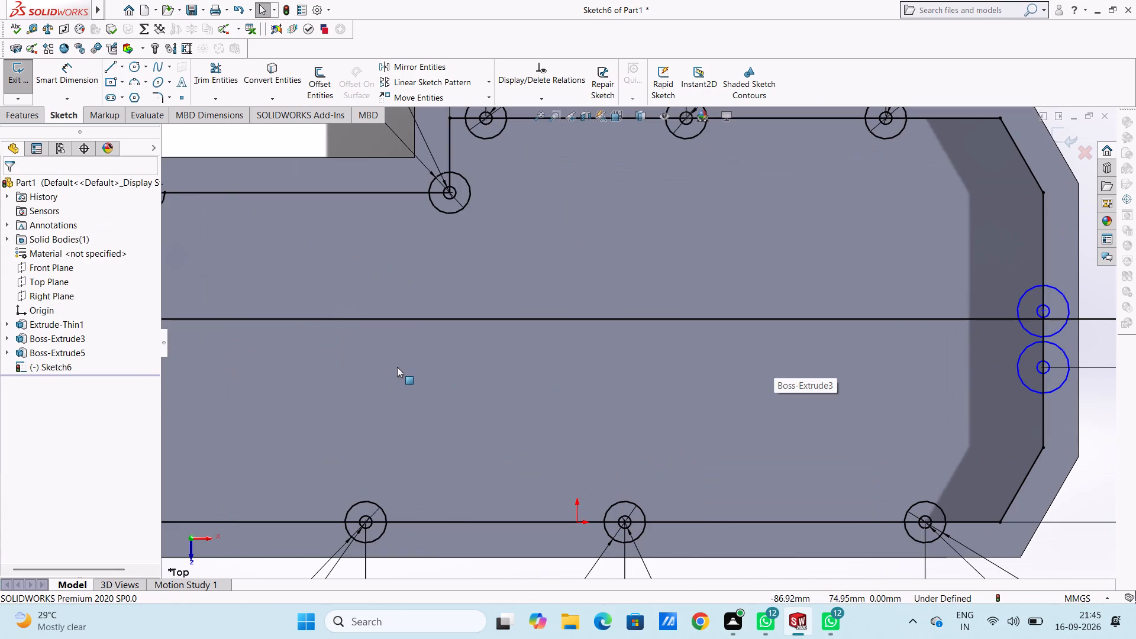
scroll(397, 367, "up", 1)
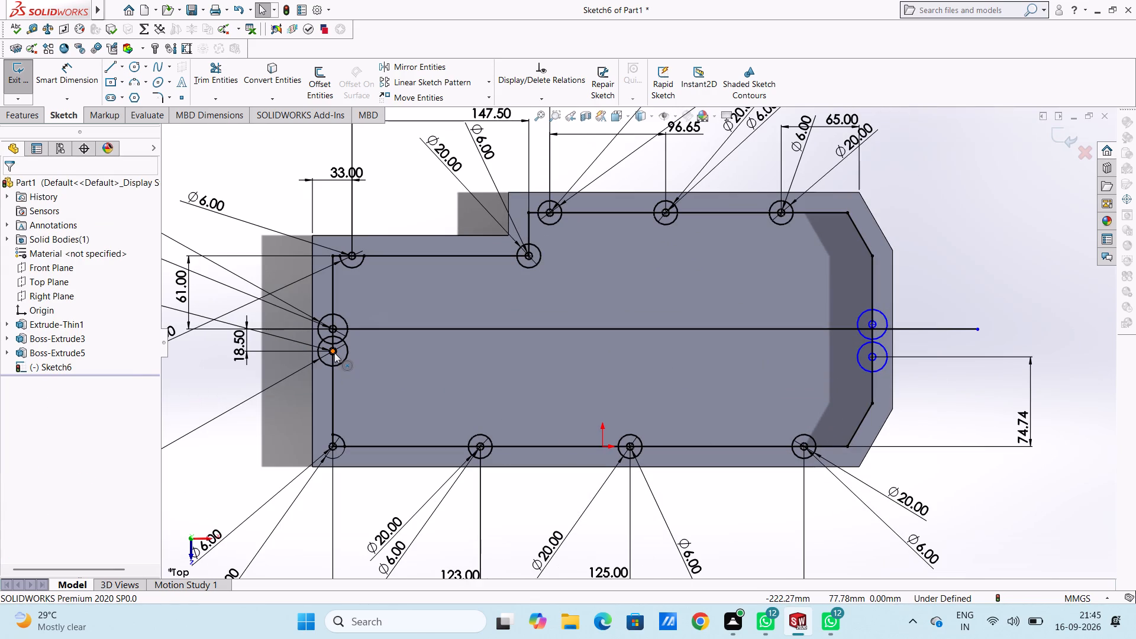
scroll(334, 353, "down", 7)
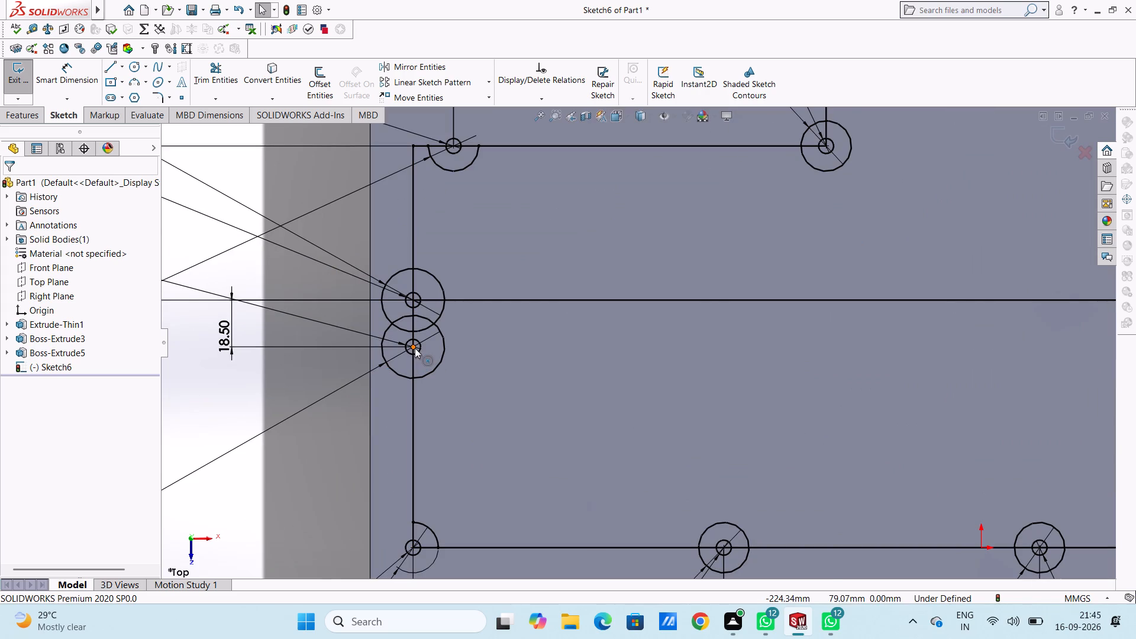
left_click(415, 347)
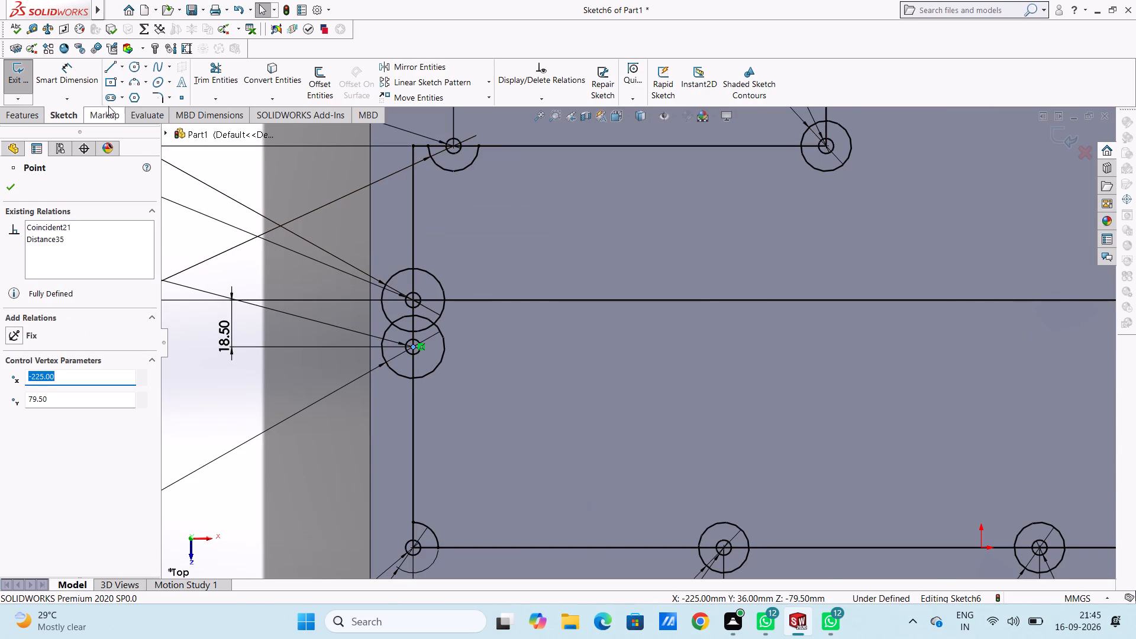
left_click(109, 73)
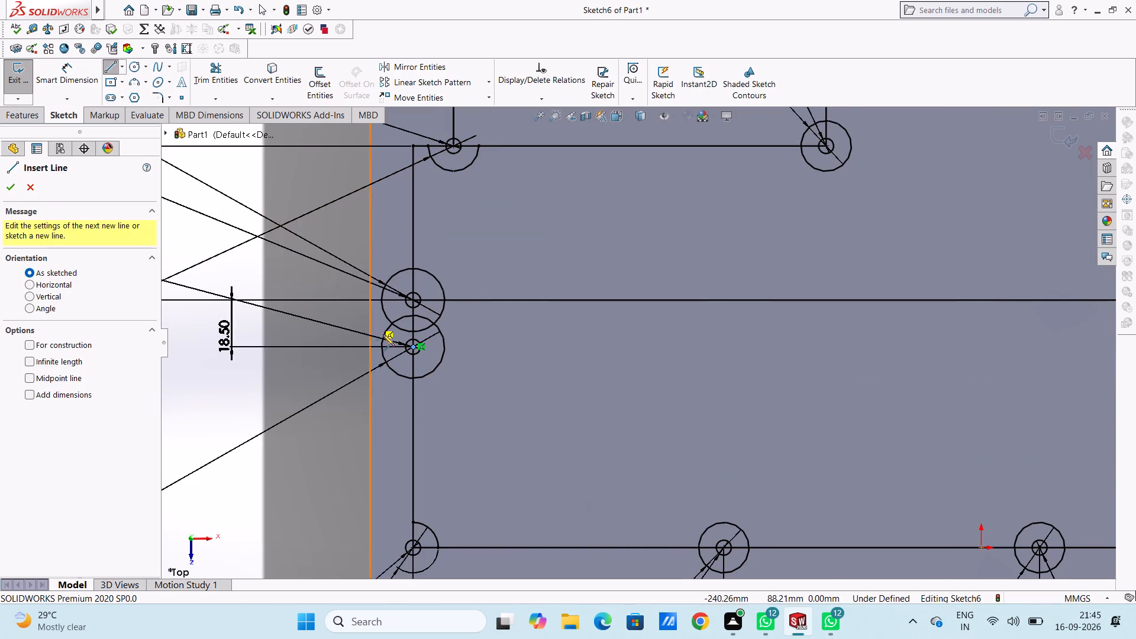
left_click(412, 346)
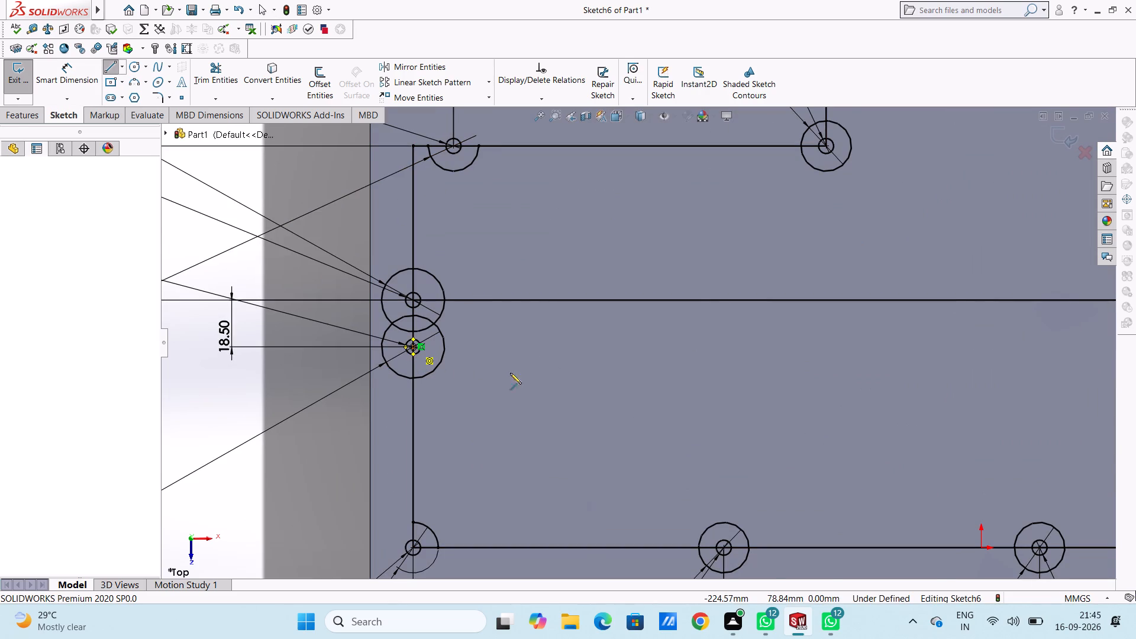
scroll(686, 347, "up", 9)
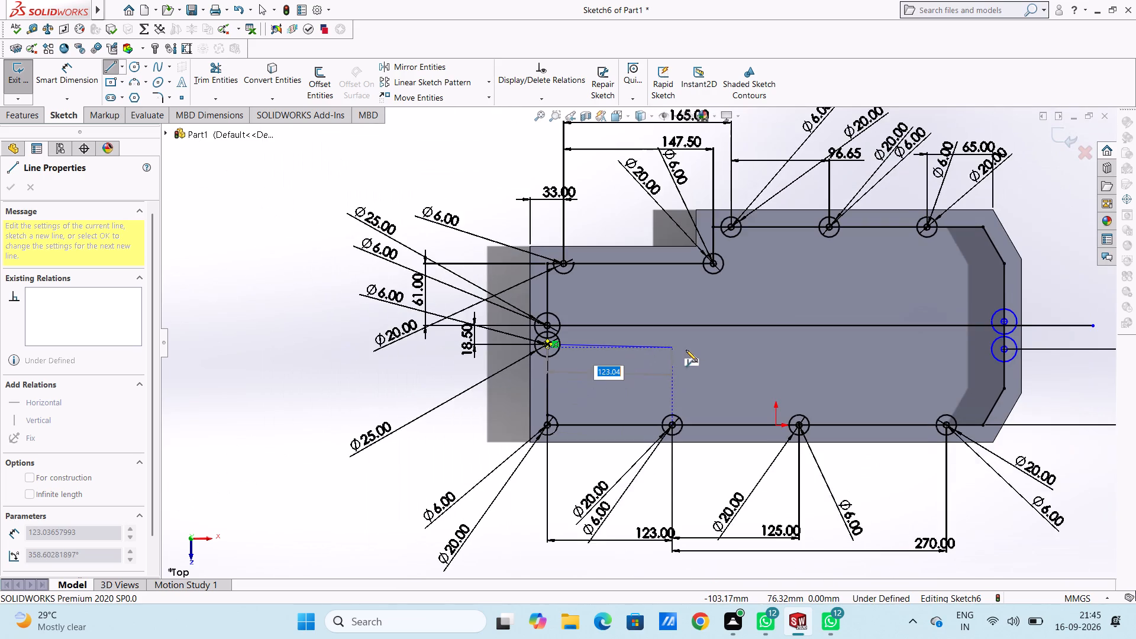
left_click(1076, 344)
key("Escape")
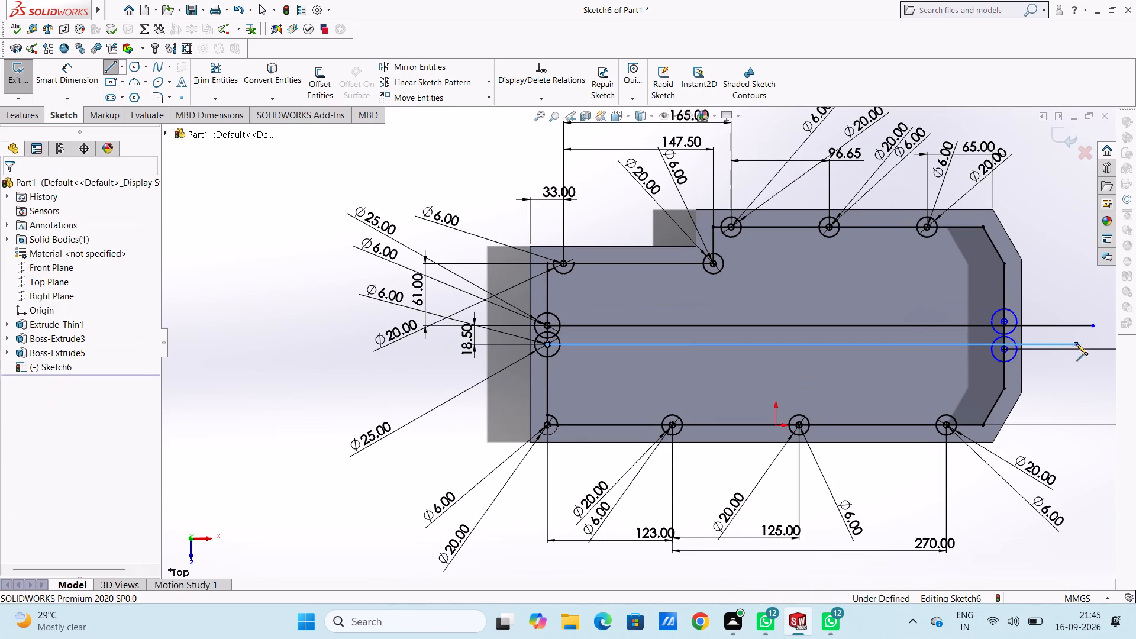
key("Escape")
Move the bevelled end's upper circle pair down along the vertical inner edge to the edge's midpoint.
scroll(1074, 341, "down", 3)
scroll(999, 304, "down", 4)
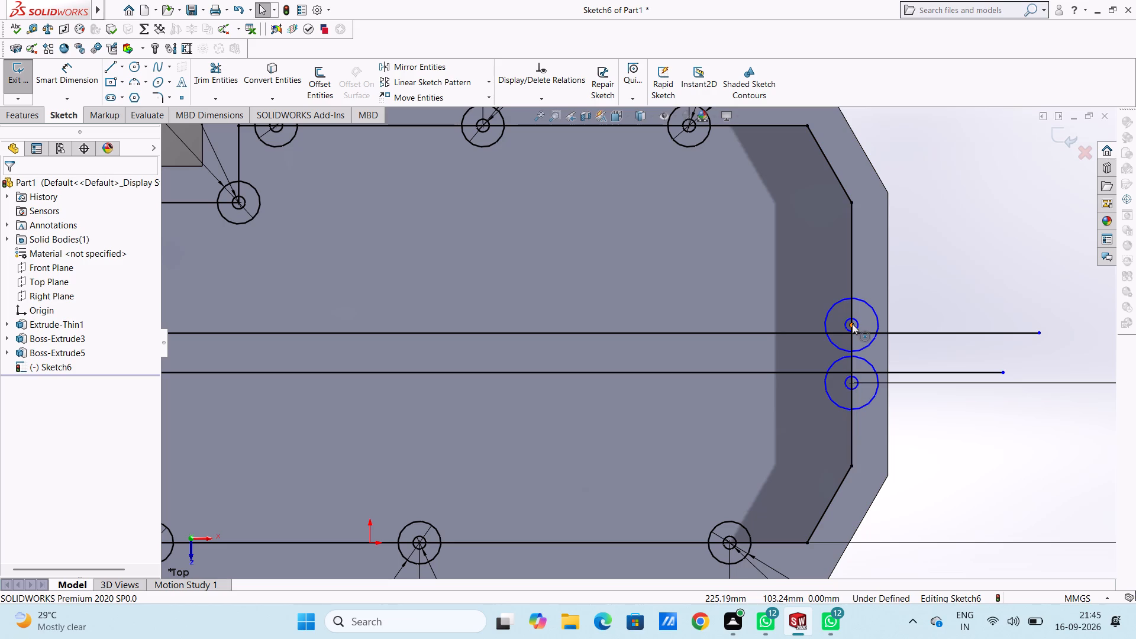
left_click_drag(852, 324, 854, 336)
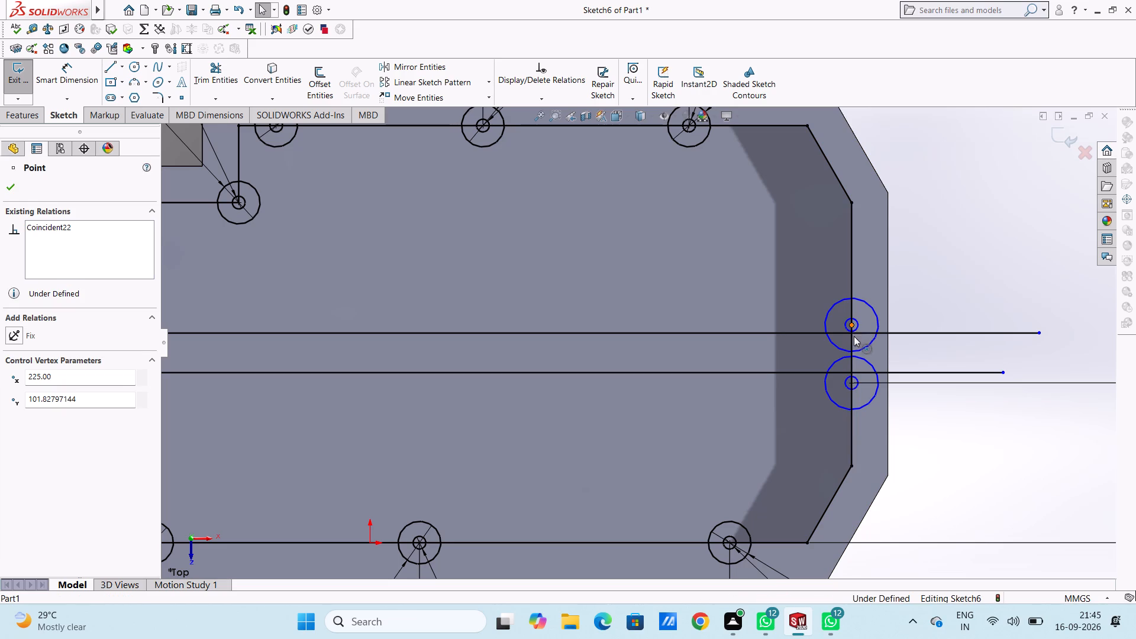
left_click_drag(854, 336, 853, 330)
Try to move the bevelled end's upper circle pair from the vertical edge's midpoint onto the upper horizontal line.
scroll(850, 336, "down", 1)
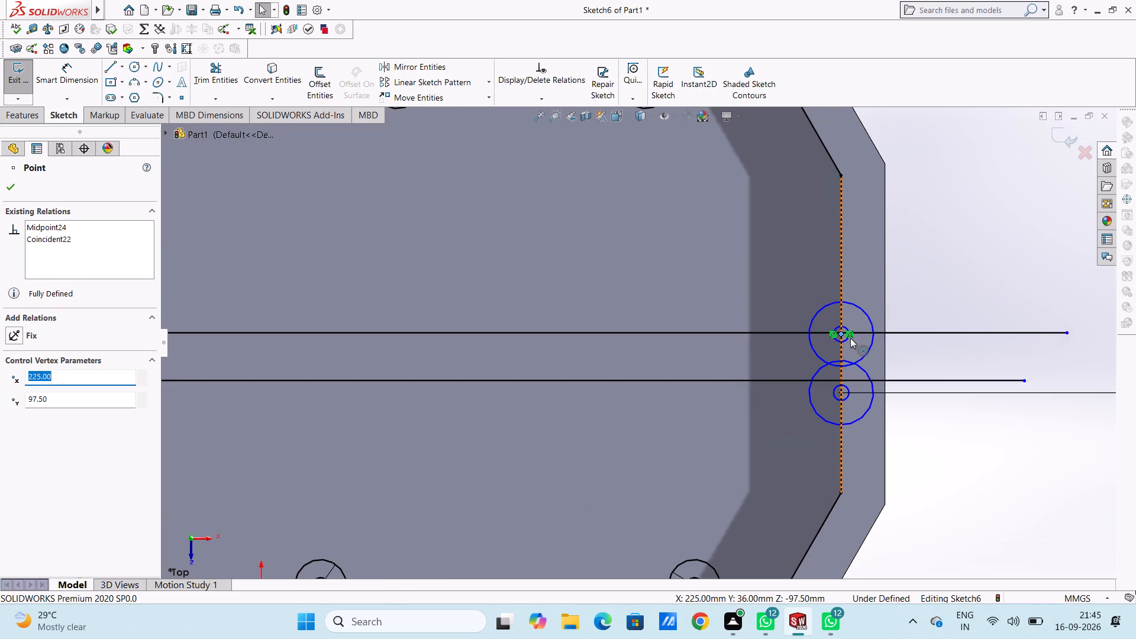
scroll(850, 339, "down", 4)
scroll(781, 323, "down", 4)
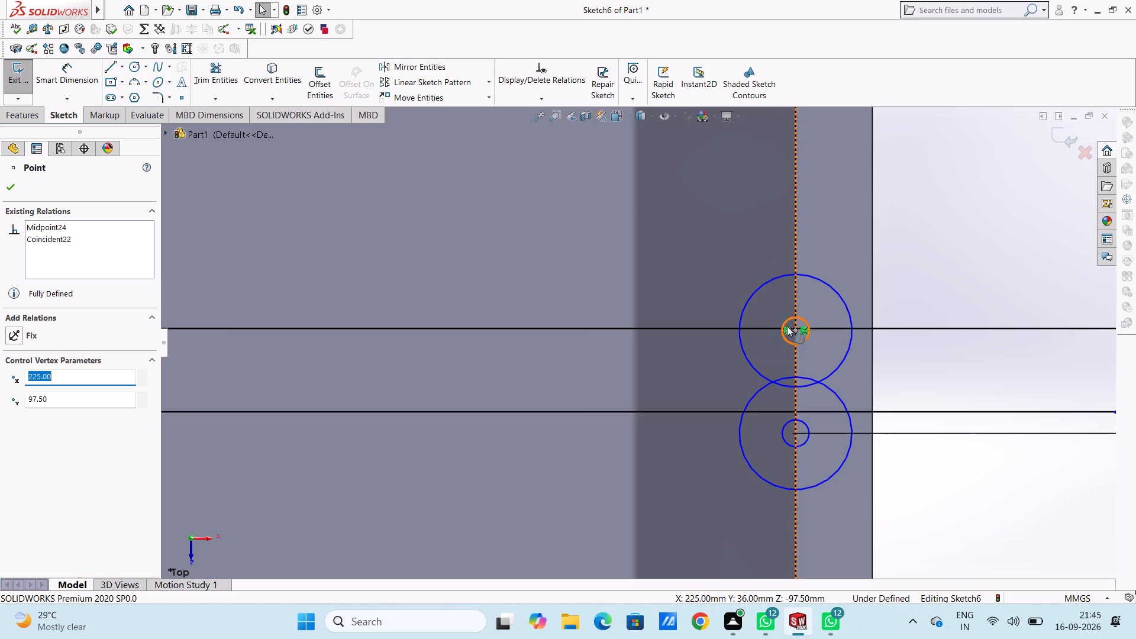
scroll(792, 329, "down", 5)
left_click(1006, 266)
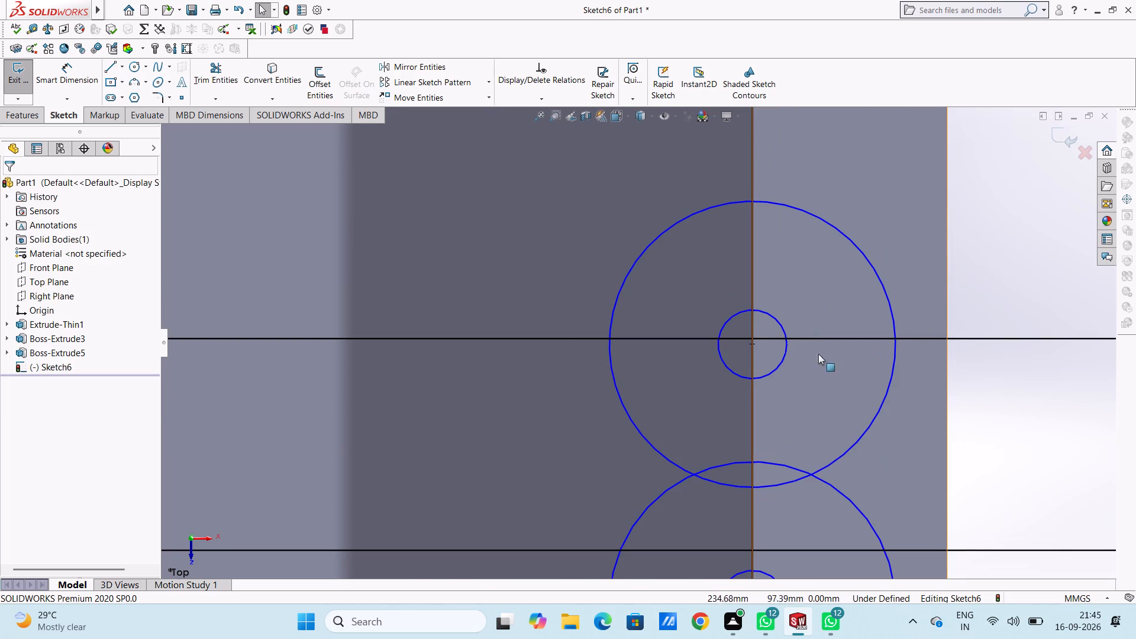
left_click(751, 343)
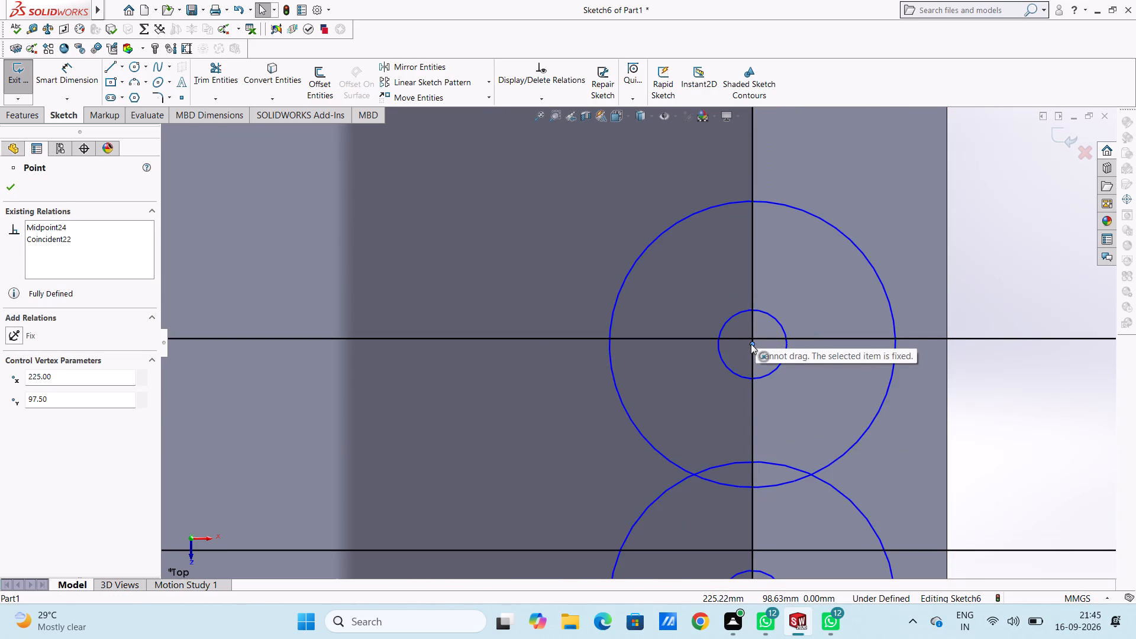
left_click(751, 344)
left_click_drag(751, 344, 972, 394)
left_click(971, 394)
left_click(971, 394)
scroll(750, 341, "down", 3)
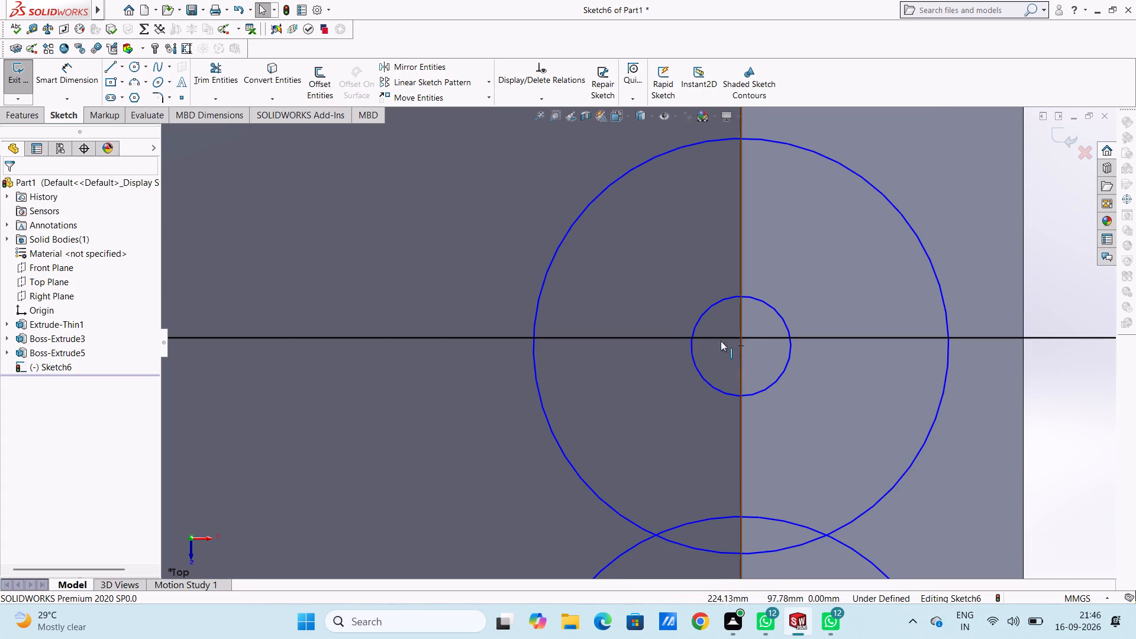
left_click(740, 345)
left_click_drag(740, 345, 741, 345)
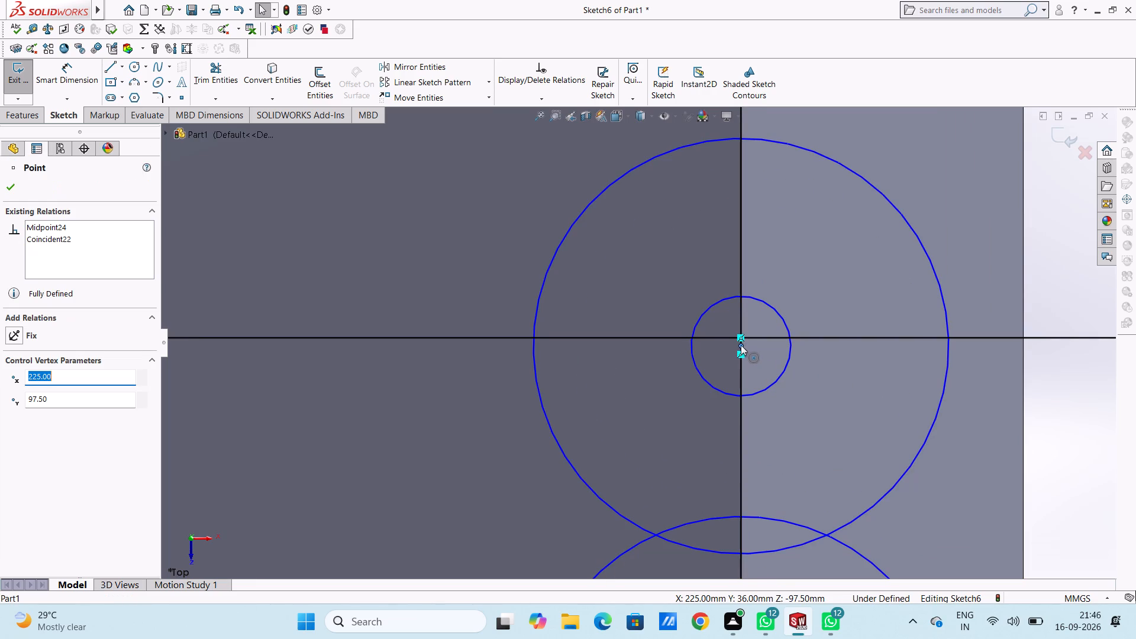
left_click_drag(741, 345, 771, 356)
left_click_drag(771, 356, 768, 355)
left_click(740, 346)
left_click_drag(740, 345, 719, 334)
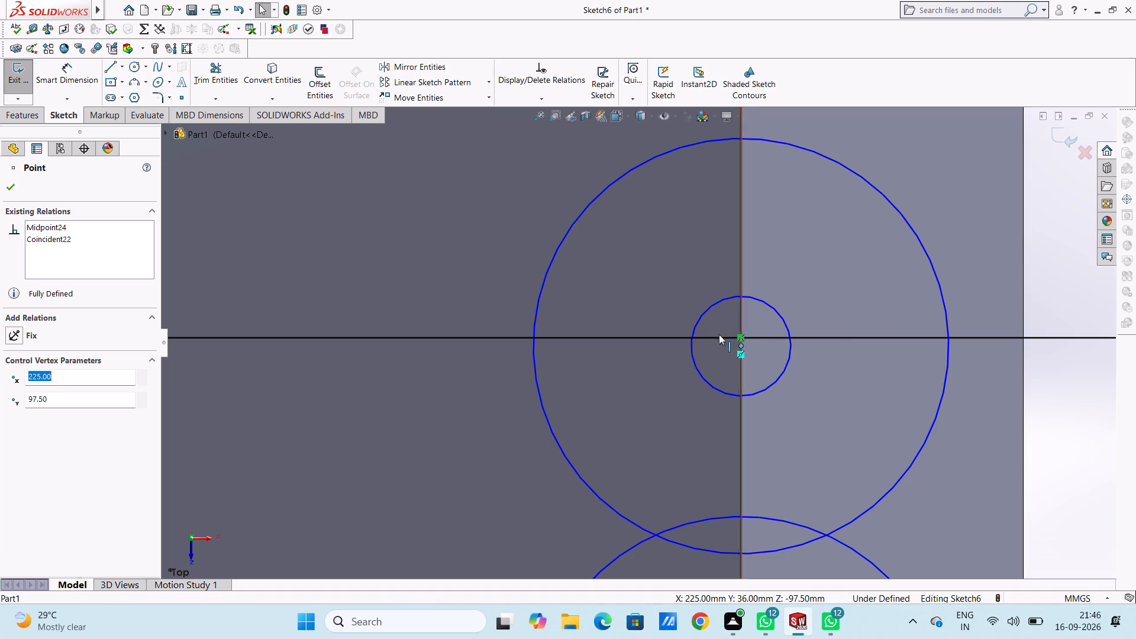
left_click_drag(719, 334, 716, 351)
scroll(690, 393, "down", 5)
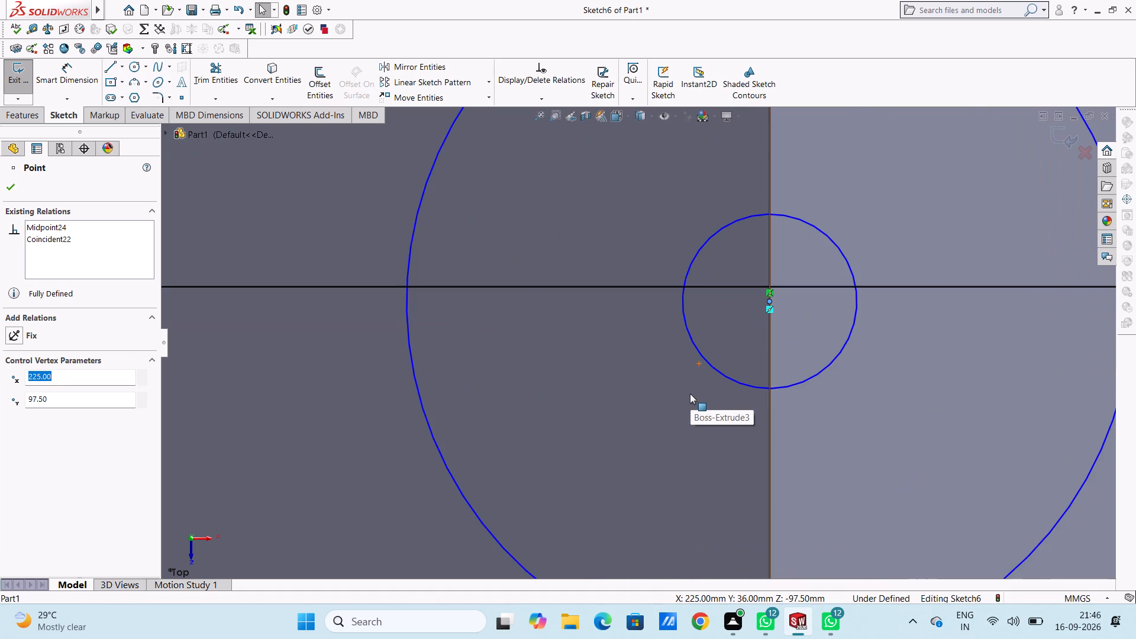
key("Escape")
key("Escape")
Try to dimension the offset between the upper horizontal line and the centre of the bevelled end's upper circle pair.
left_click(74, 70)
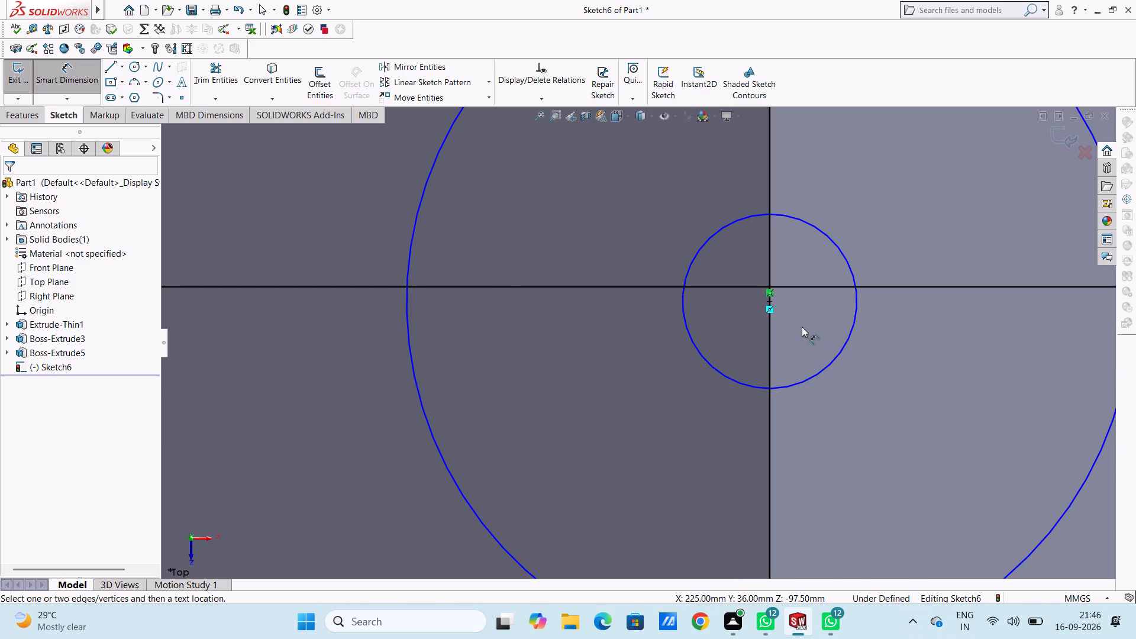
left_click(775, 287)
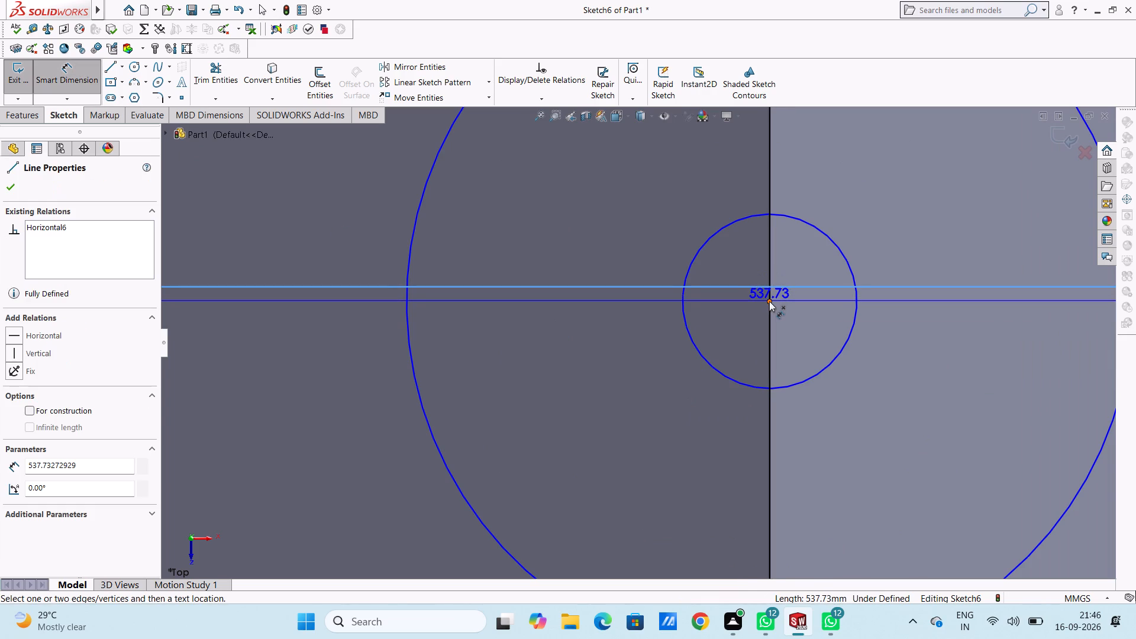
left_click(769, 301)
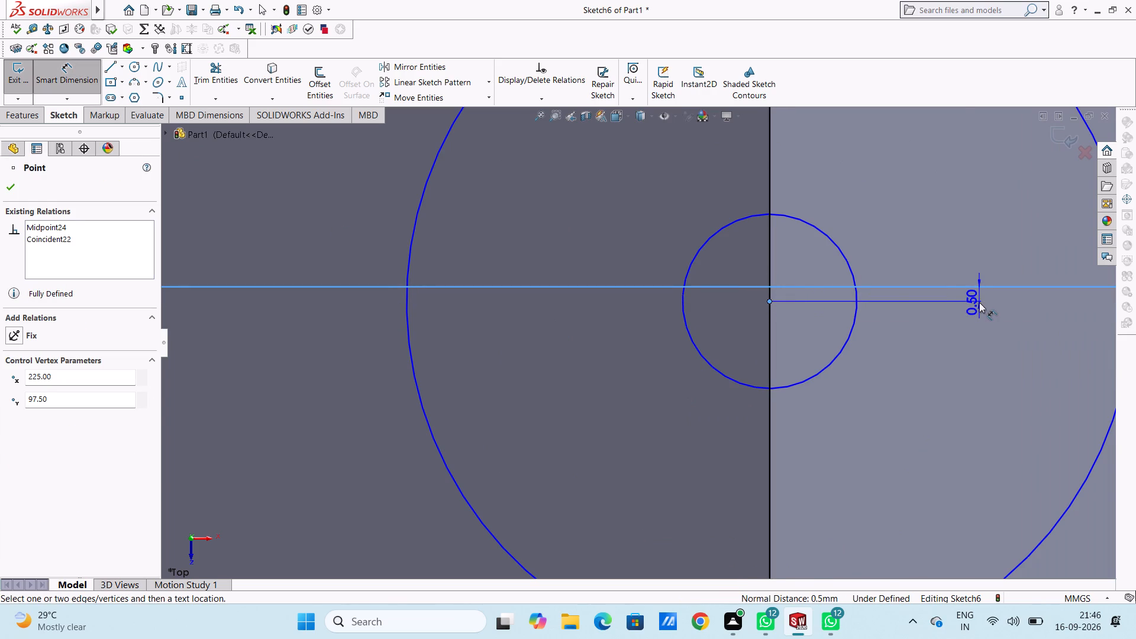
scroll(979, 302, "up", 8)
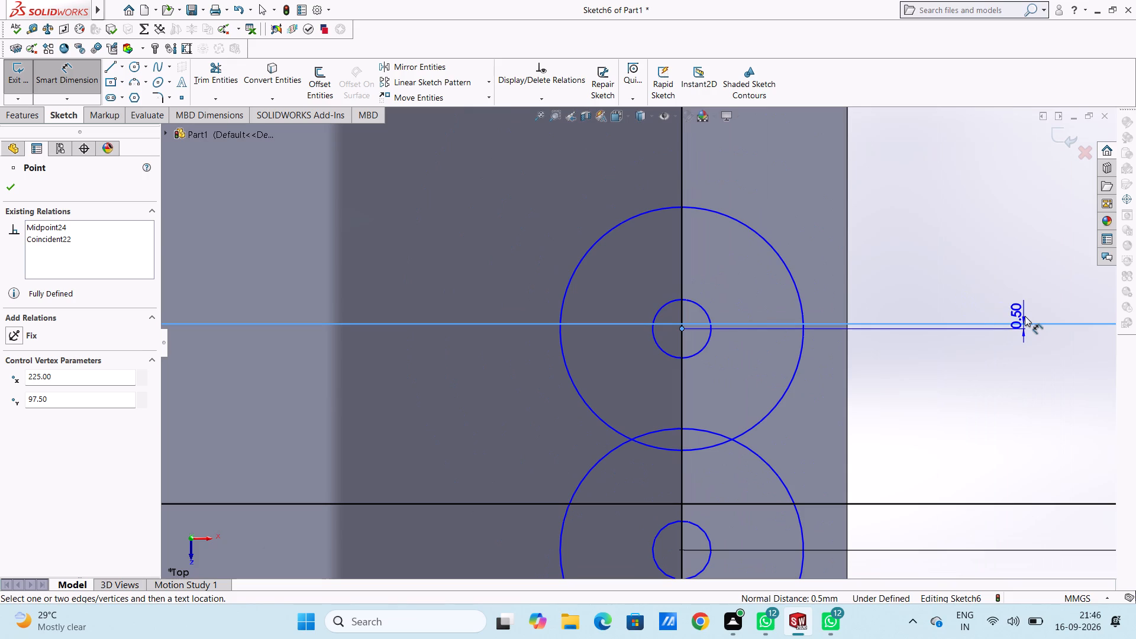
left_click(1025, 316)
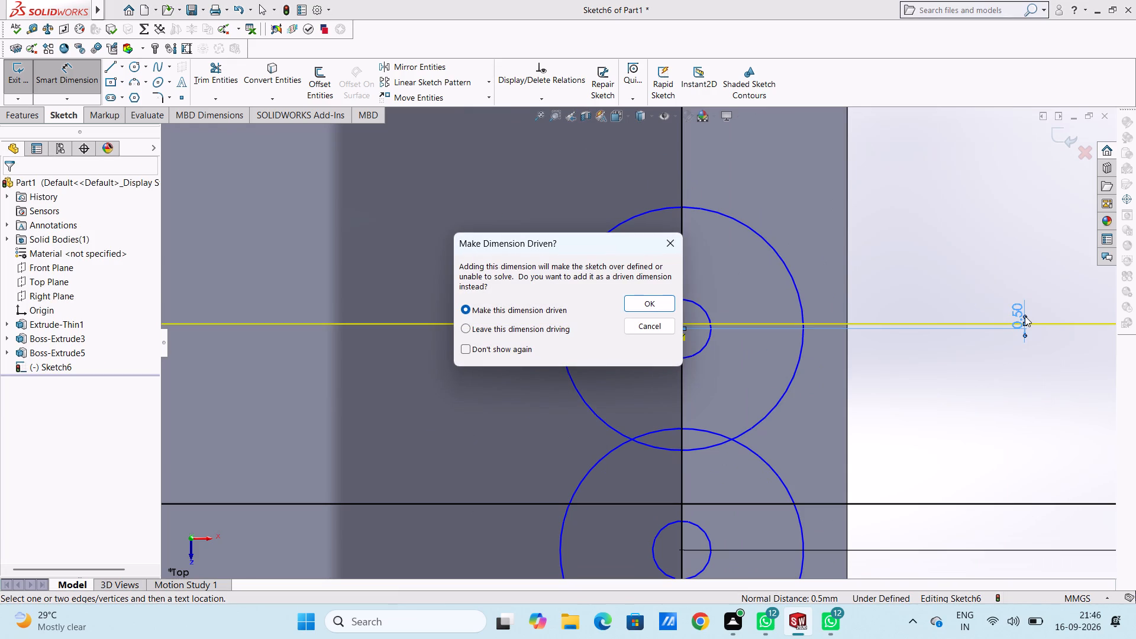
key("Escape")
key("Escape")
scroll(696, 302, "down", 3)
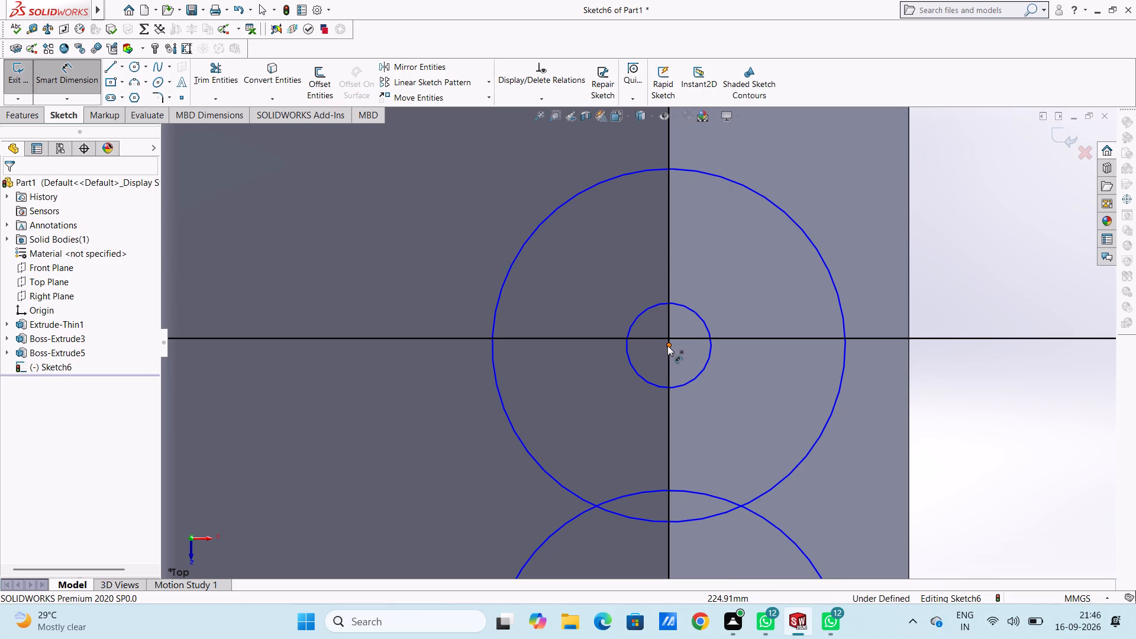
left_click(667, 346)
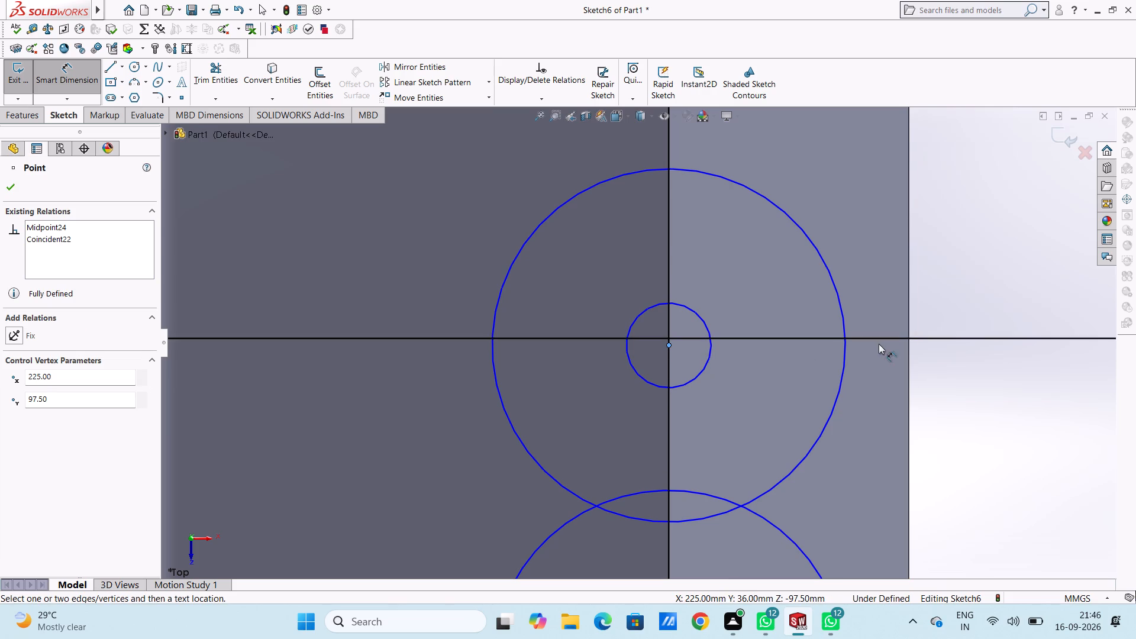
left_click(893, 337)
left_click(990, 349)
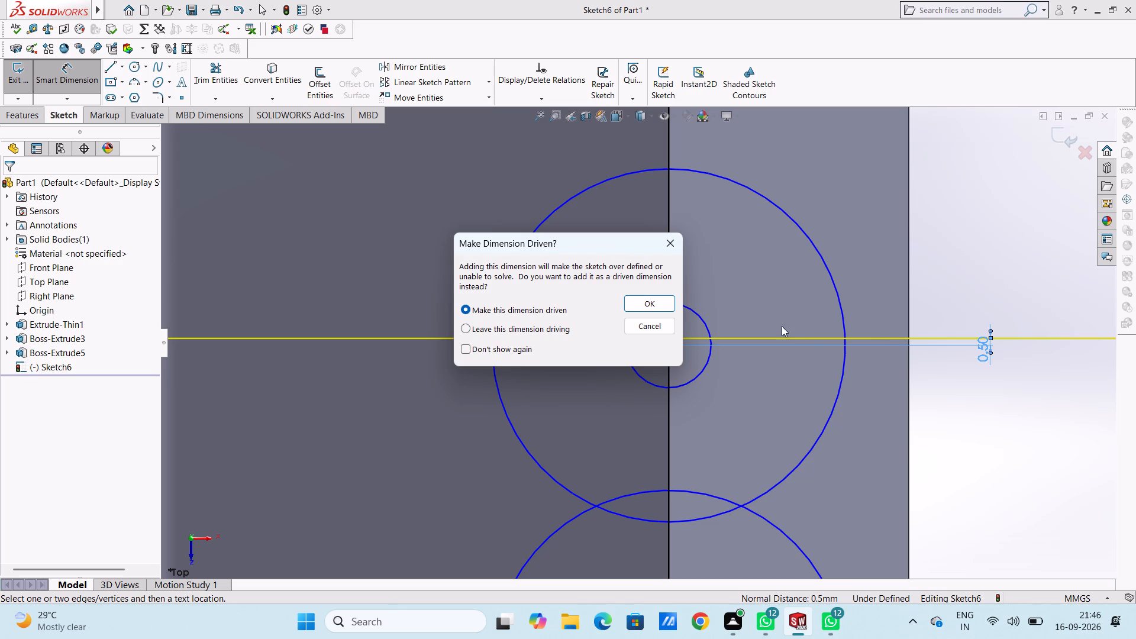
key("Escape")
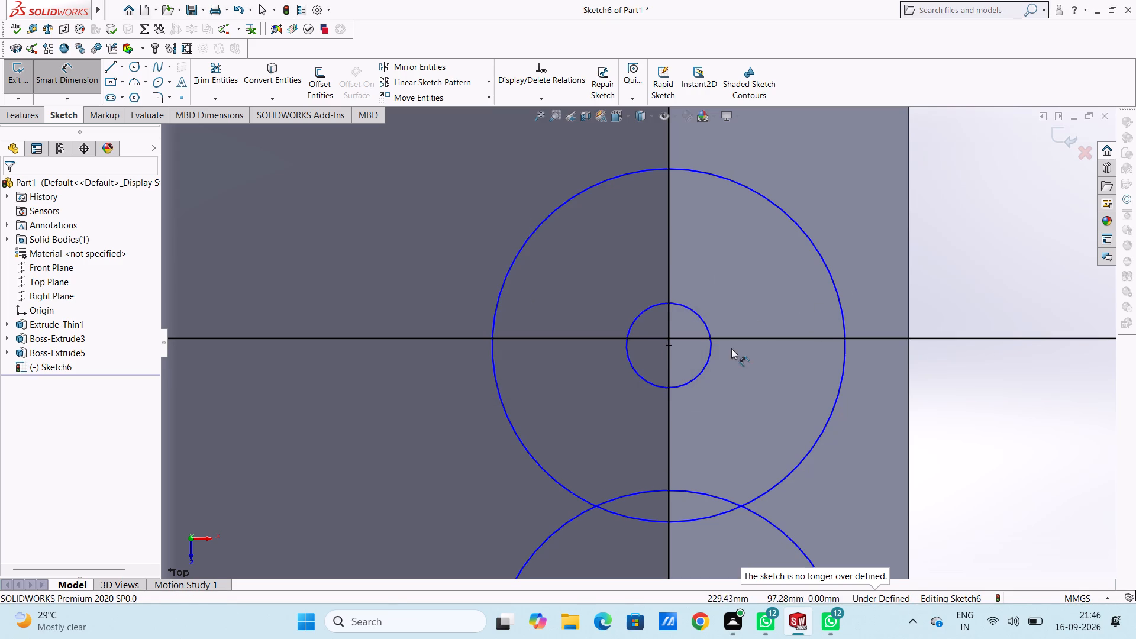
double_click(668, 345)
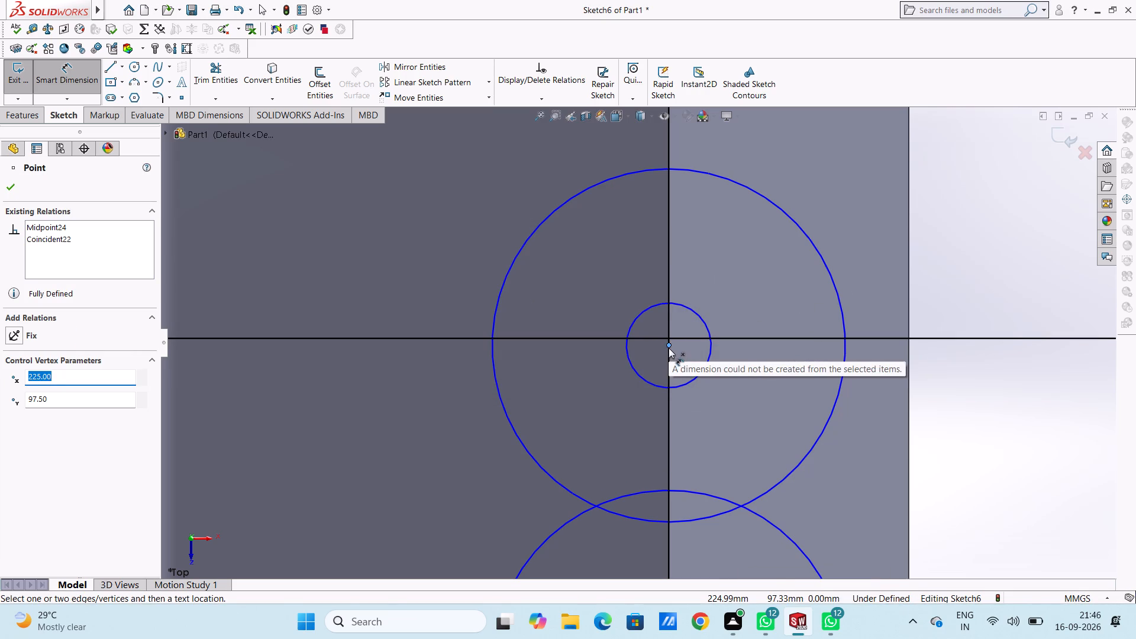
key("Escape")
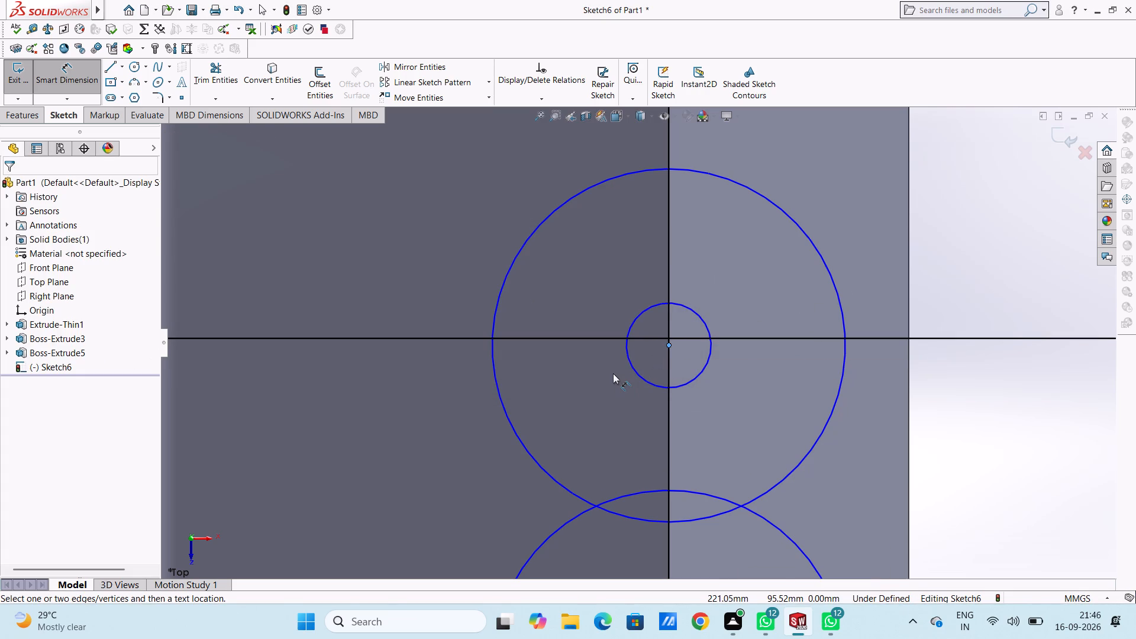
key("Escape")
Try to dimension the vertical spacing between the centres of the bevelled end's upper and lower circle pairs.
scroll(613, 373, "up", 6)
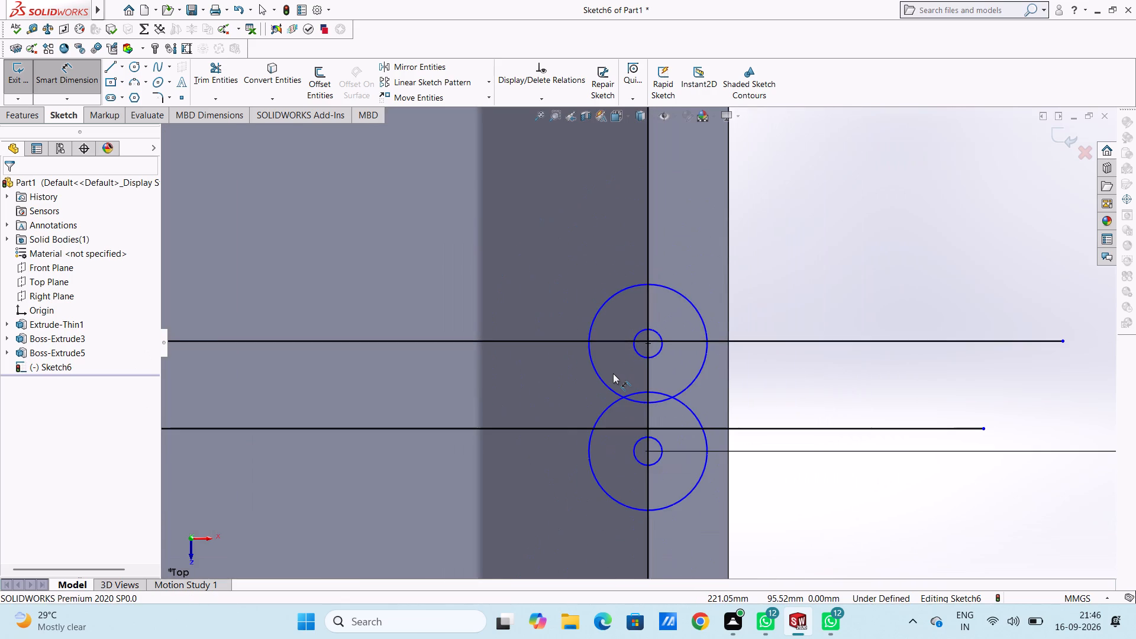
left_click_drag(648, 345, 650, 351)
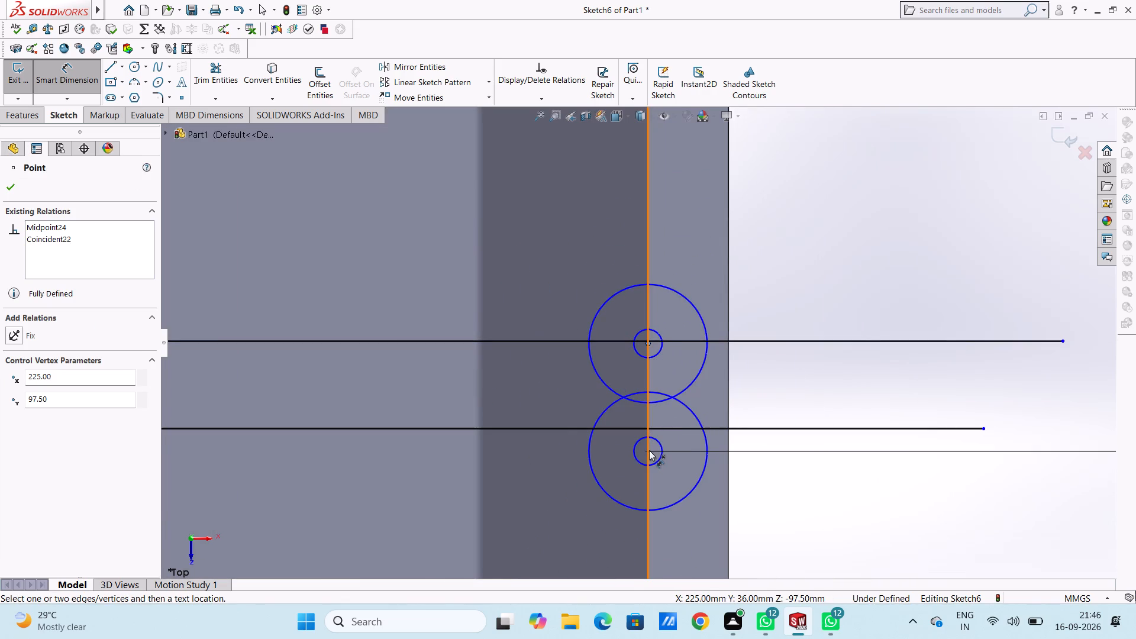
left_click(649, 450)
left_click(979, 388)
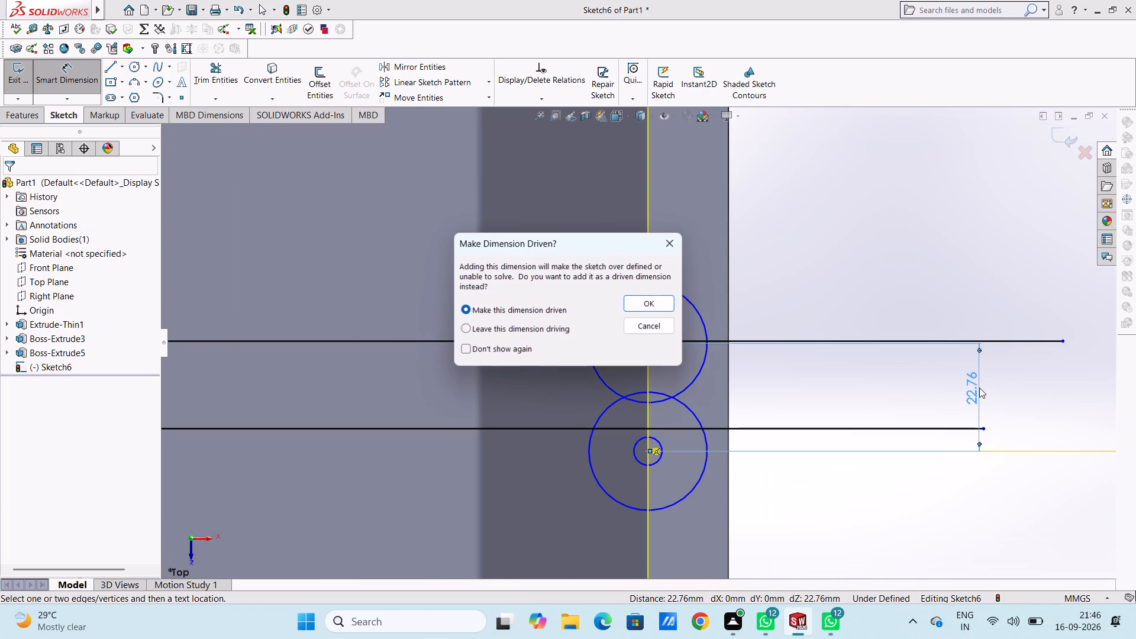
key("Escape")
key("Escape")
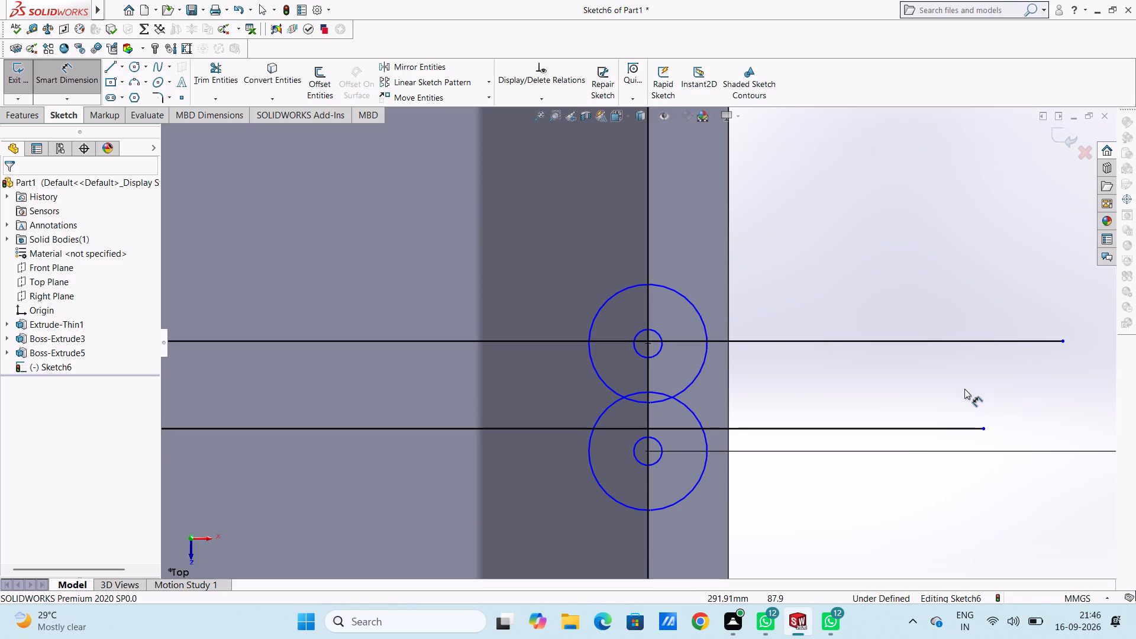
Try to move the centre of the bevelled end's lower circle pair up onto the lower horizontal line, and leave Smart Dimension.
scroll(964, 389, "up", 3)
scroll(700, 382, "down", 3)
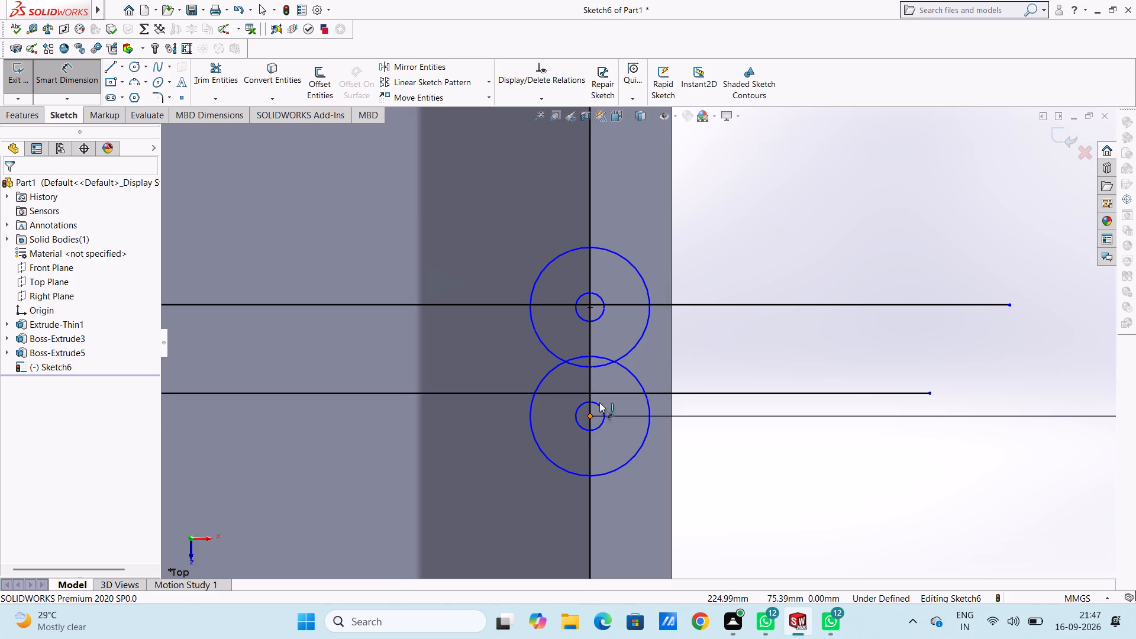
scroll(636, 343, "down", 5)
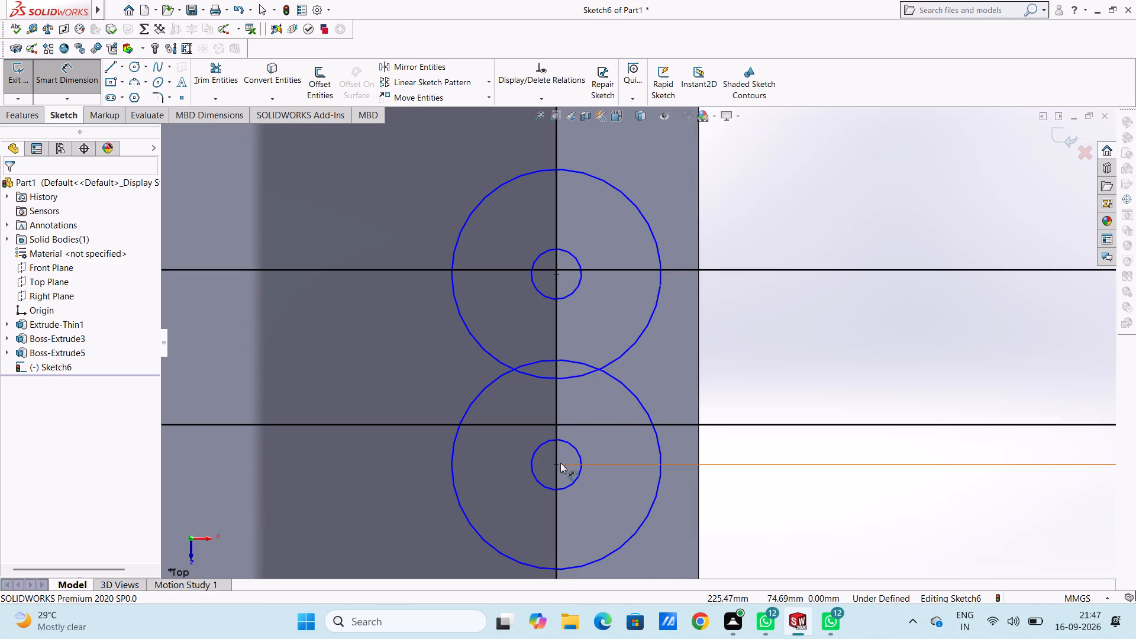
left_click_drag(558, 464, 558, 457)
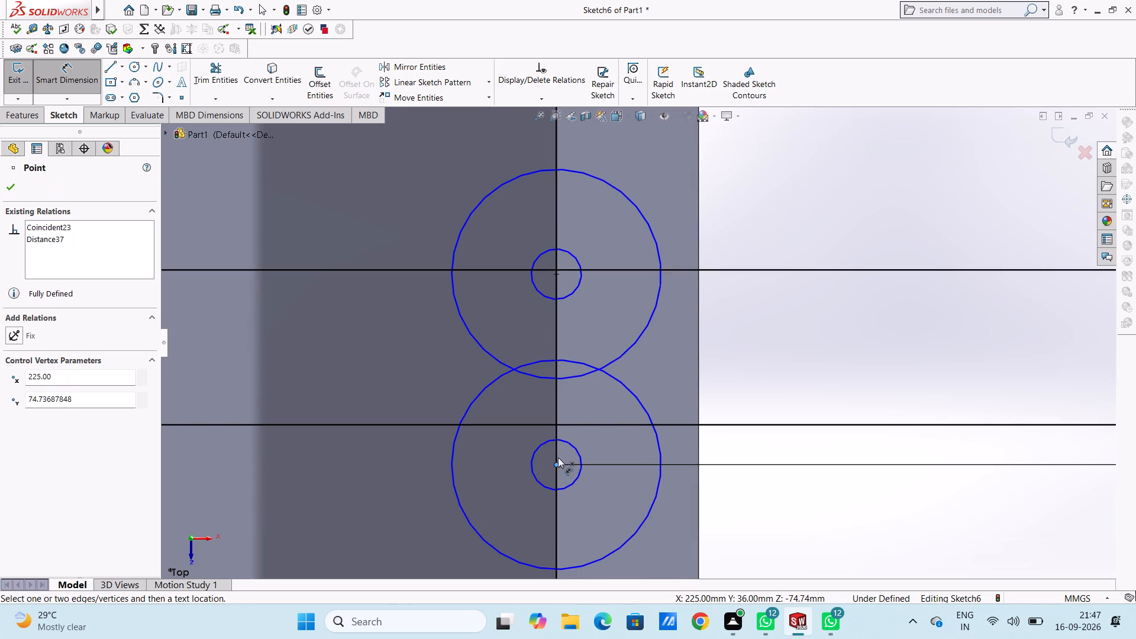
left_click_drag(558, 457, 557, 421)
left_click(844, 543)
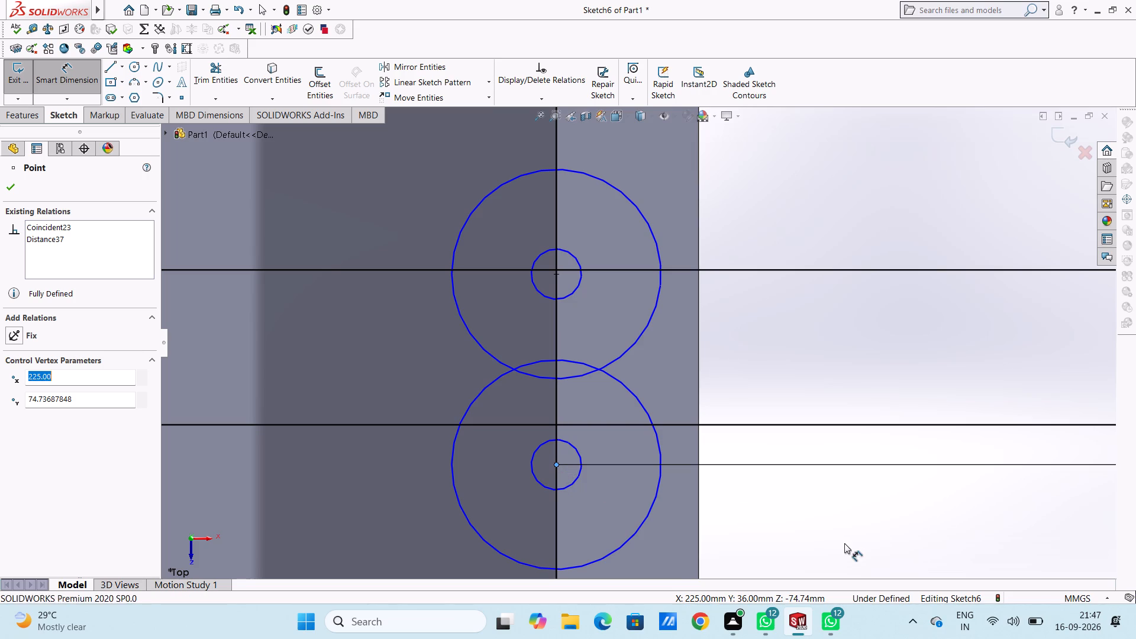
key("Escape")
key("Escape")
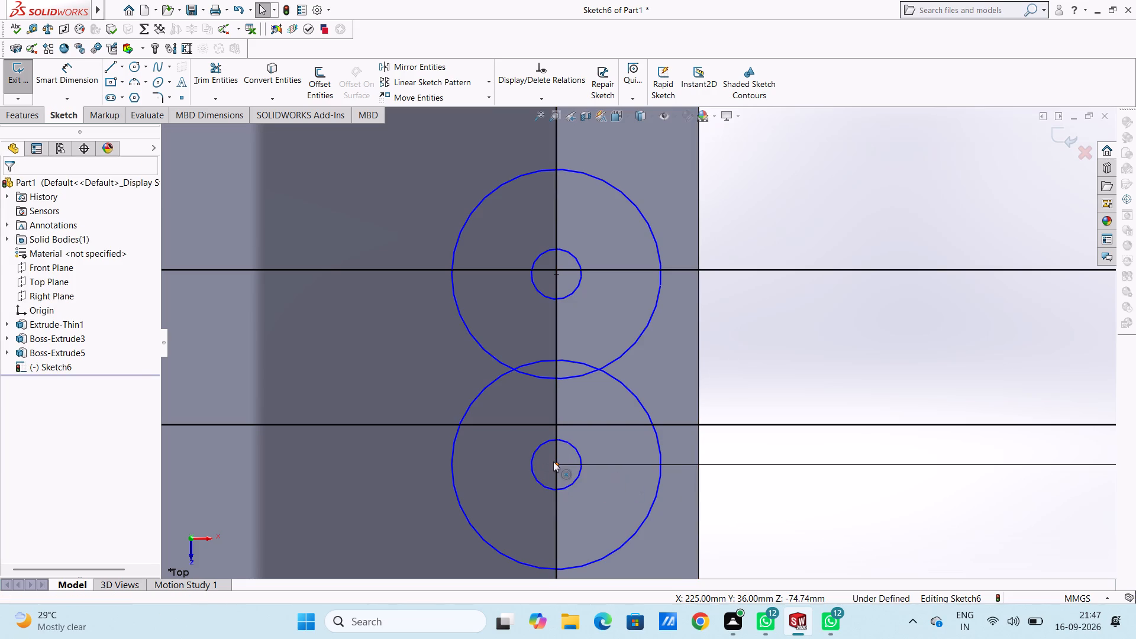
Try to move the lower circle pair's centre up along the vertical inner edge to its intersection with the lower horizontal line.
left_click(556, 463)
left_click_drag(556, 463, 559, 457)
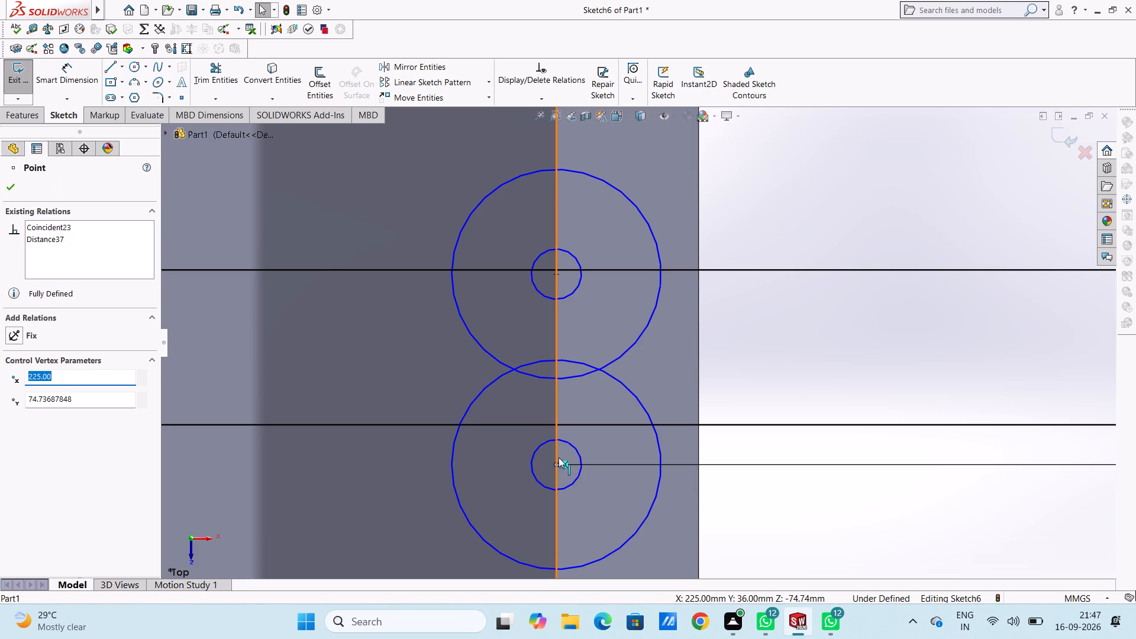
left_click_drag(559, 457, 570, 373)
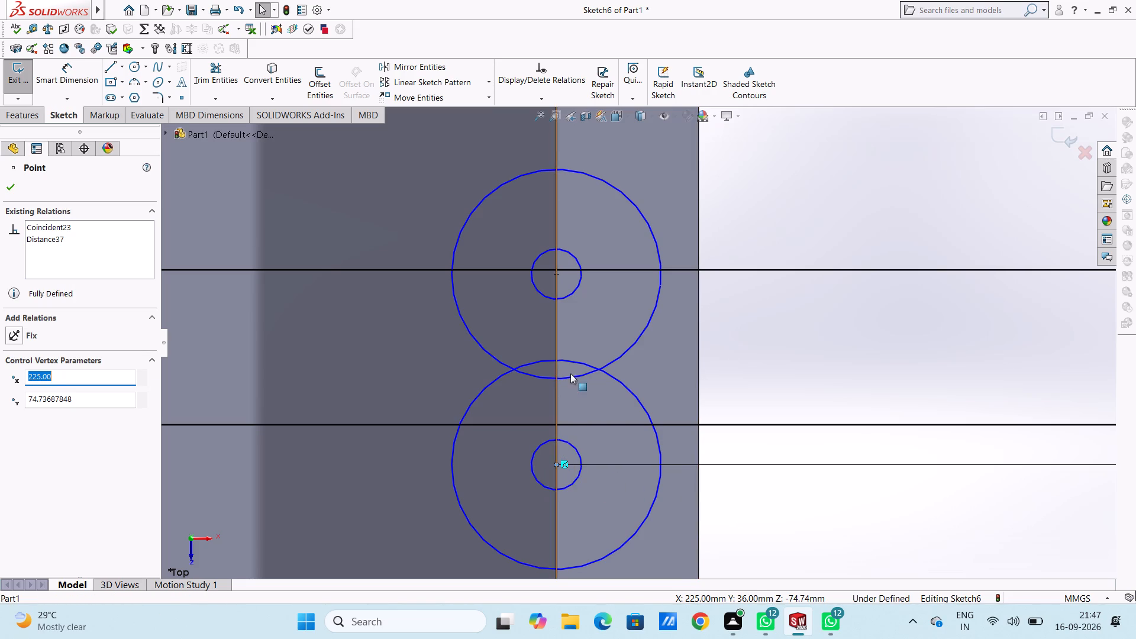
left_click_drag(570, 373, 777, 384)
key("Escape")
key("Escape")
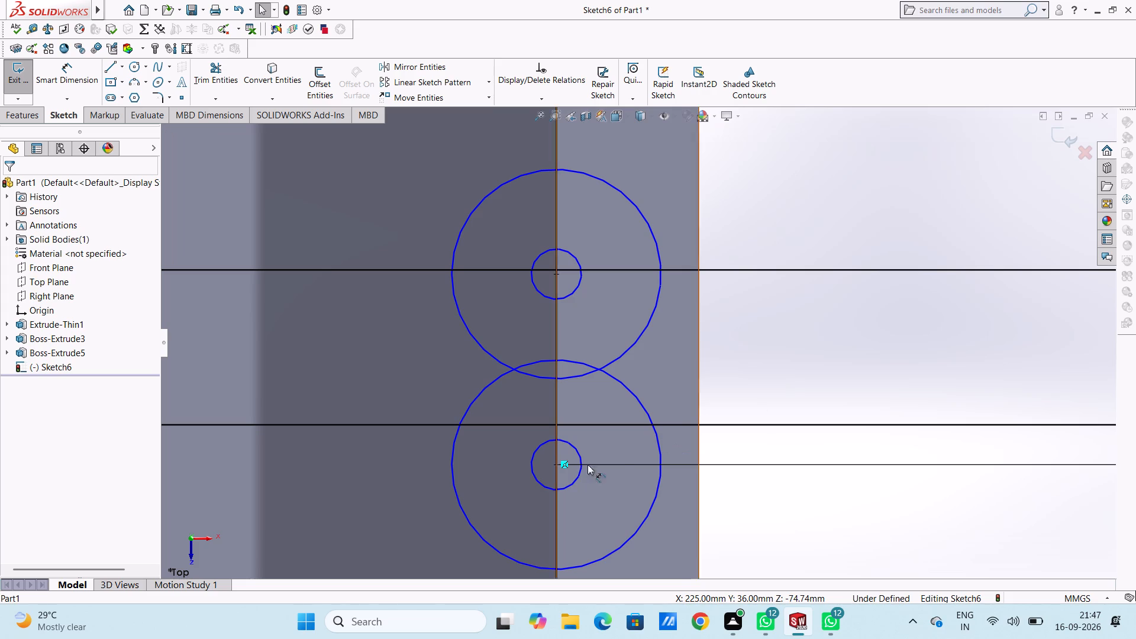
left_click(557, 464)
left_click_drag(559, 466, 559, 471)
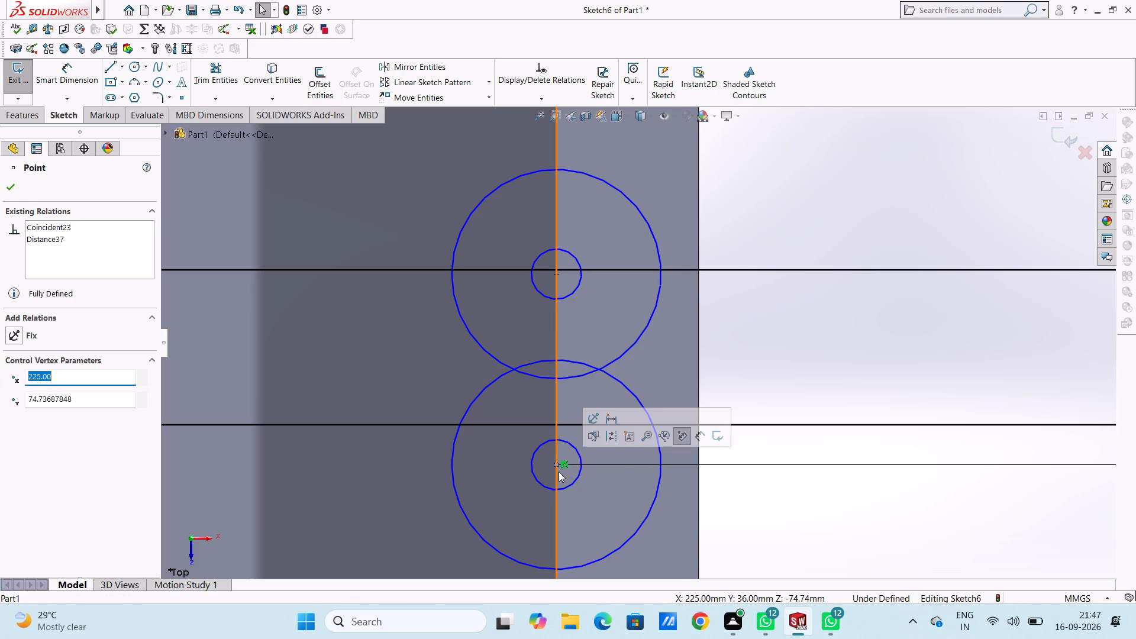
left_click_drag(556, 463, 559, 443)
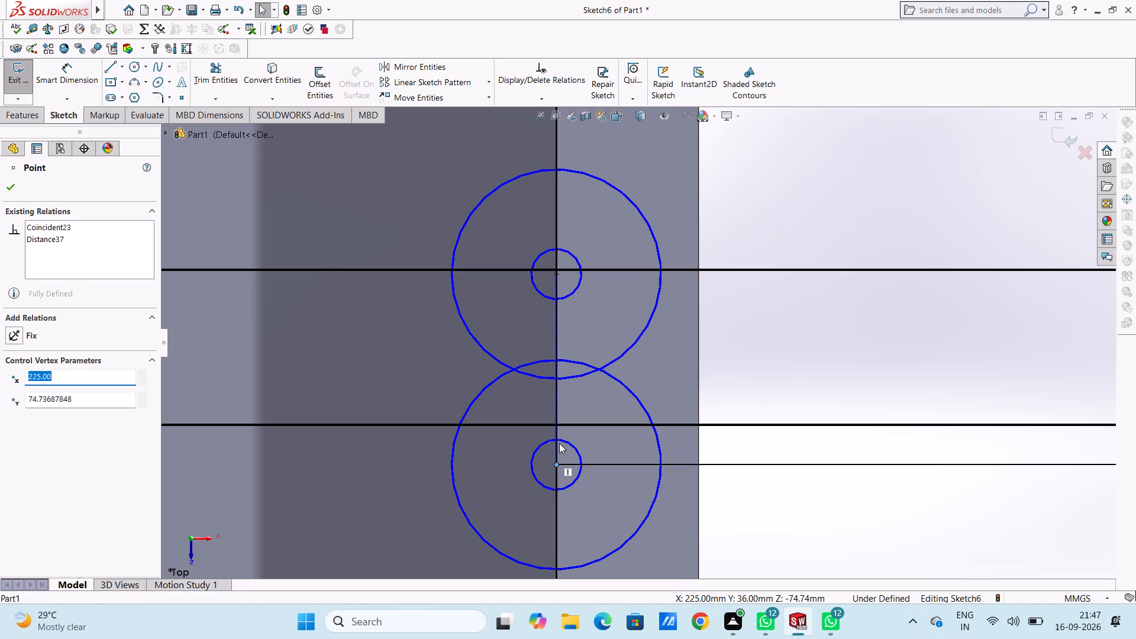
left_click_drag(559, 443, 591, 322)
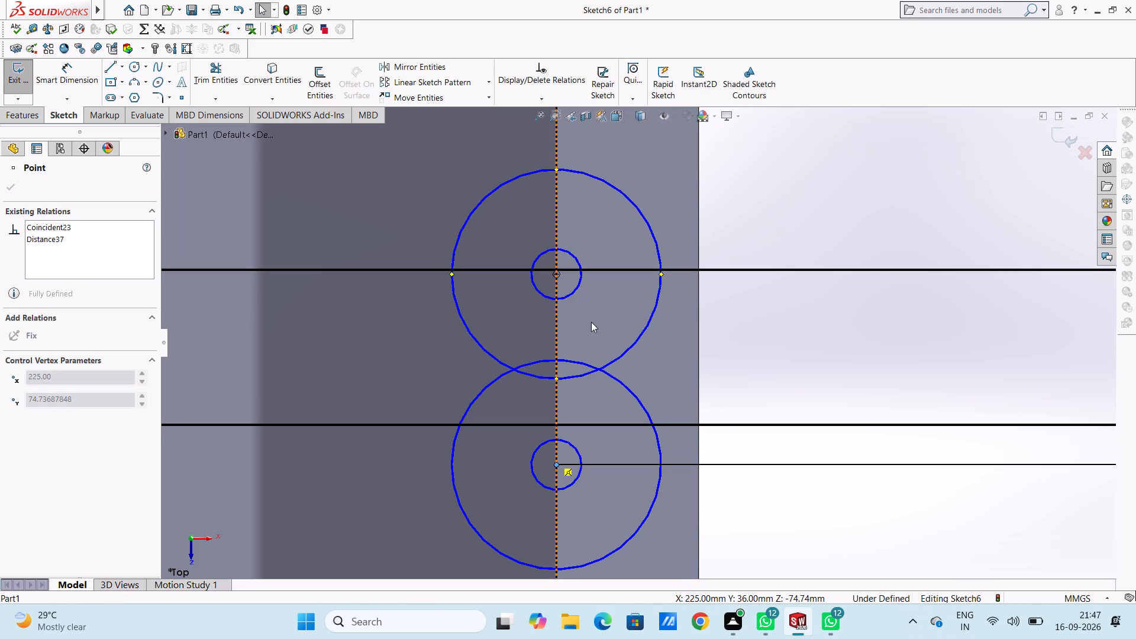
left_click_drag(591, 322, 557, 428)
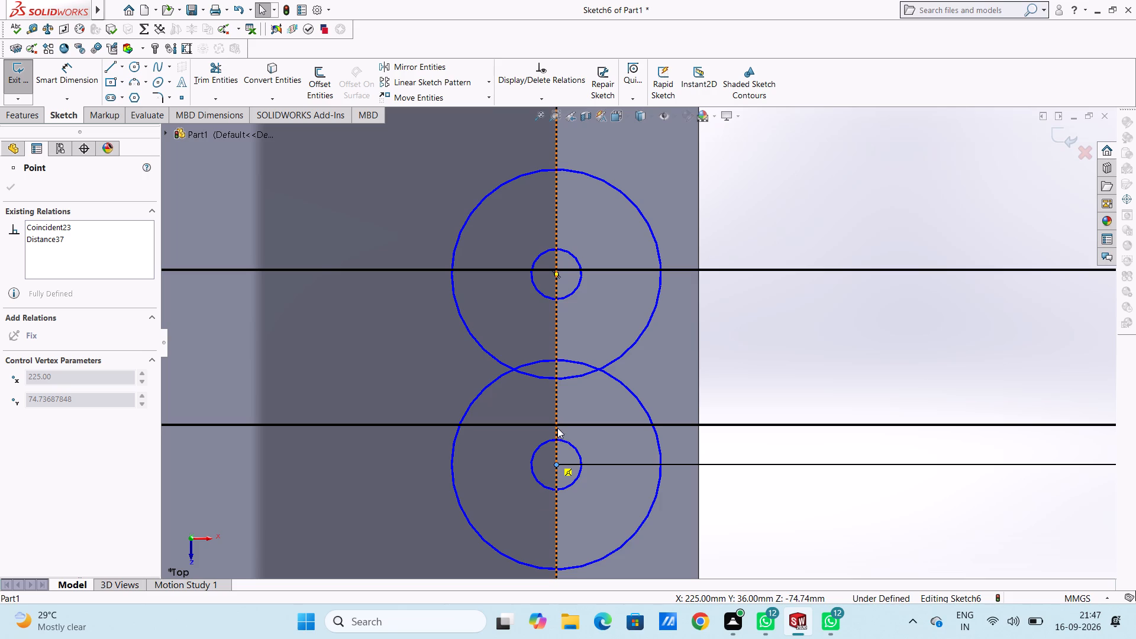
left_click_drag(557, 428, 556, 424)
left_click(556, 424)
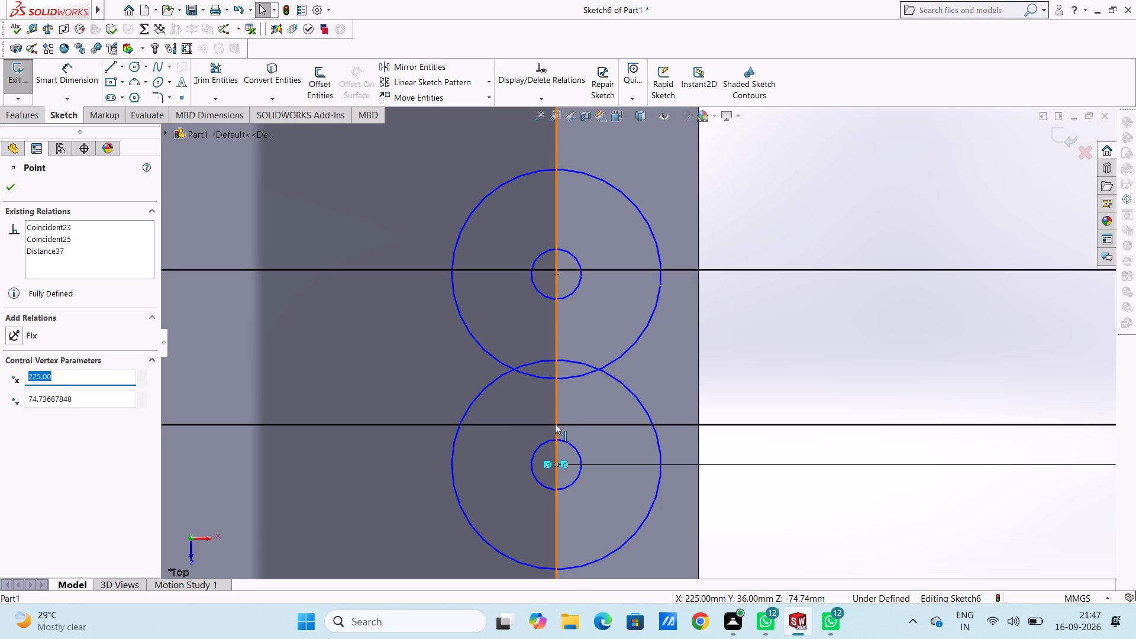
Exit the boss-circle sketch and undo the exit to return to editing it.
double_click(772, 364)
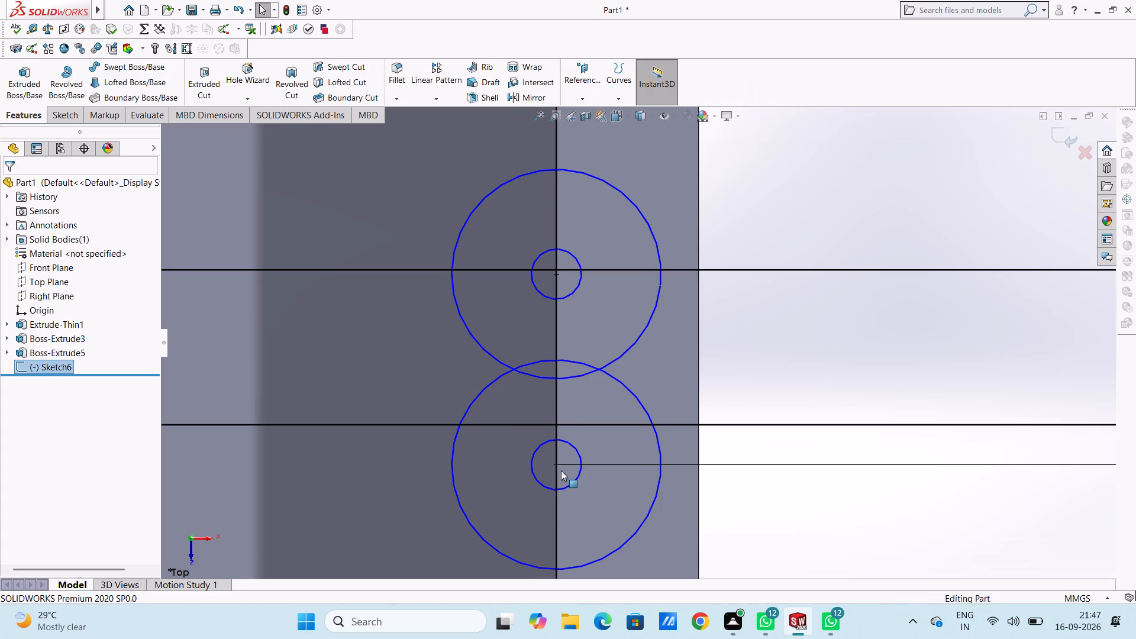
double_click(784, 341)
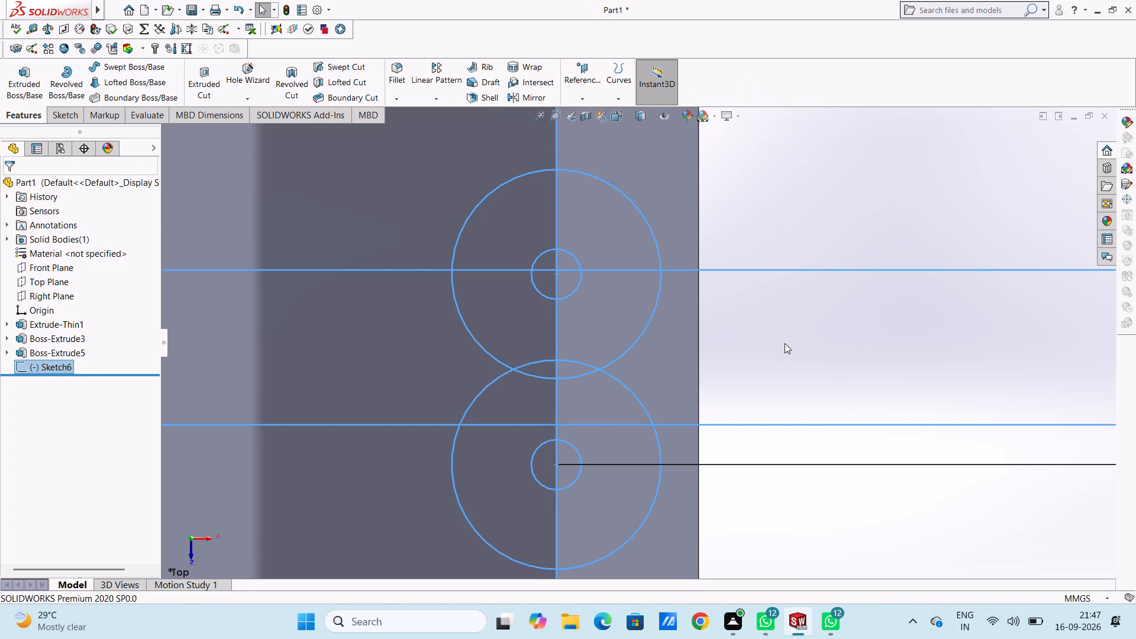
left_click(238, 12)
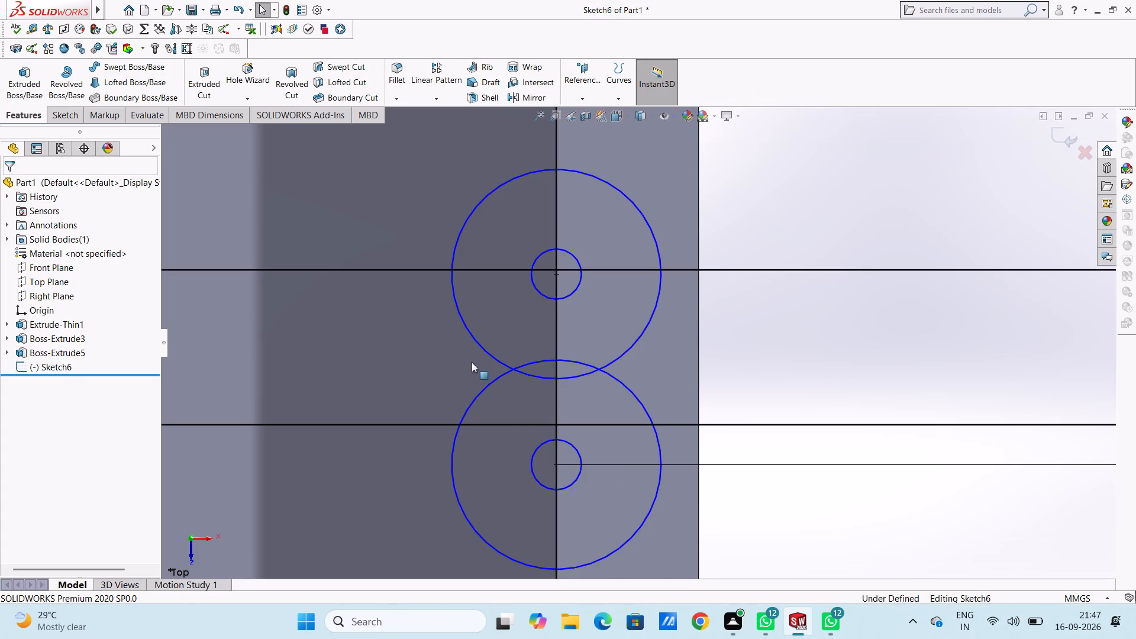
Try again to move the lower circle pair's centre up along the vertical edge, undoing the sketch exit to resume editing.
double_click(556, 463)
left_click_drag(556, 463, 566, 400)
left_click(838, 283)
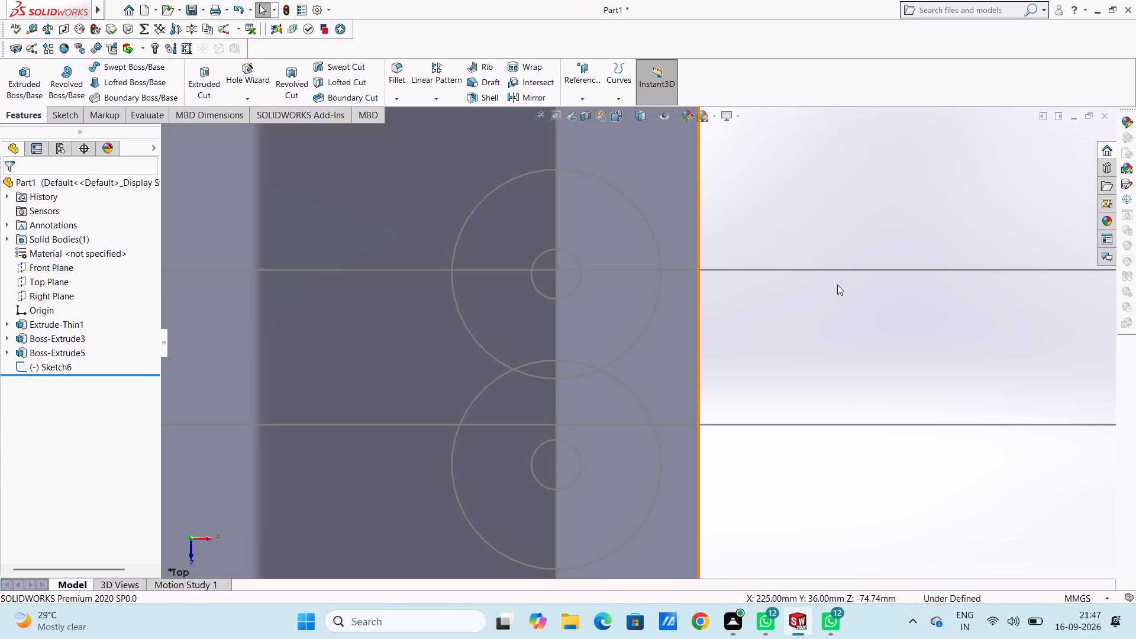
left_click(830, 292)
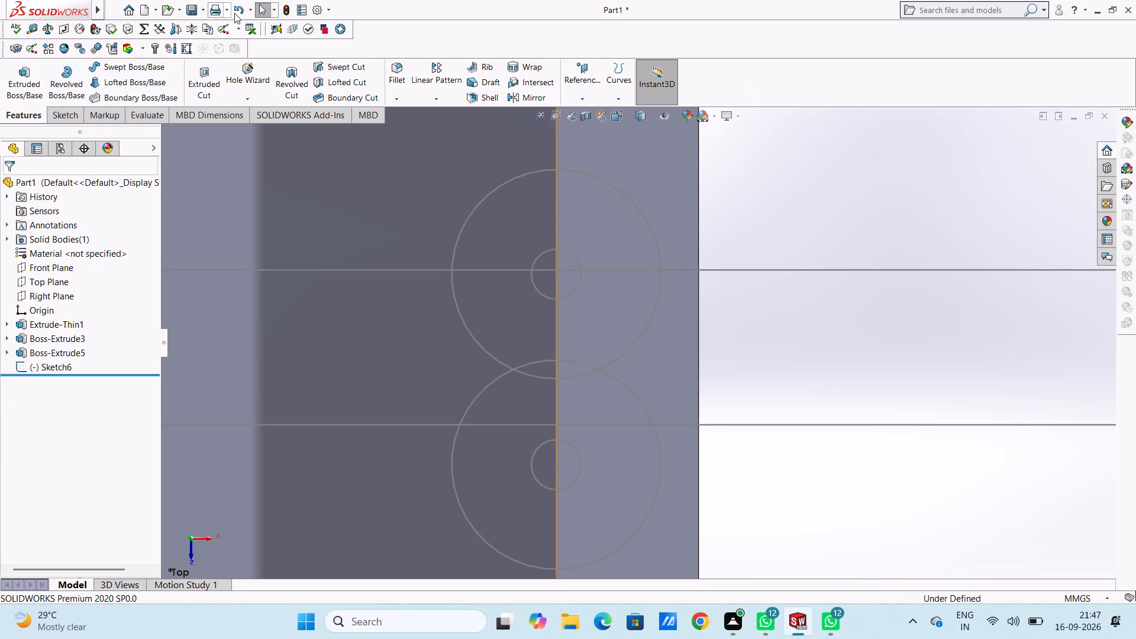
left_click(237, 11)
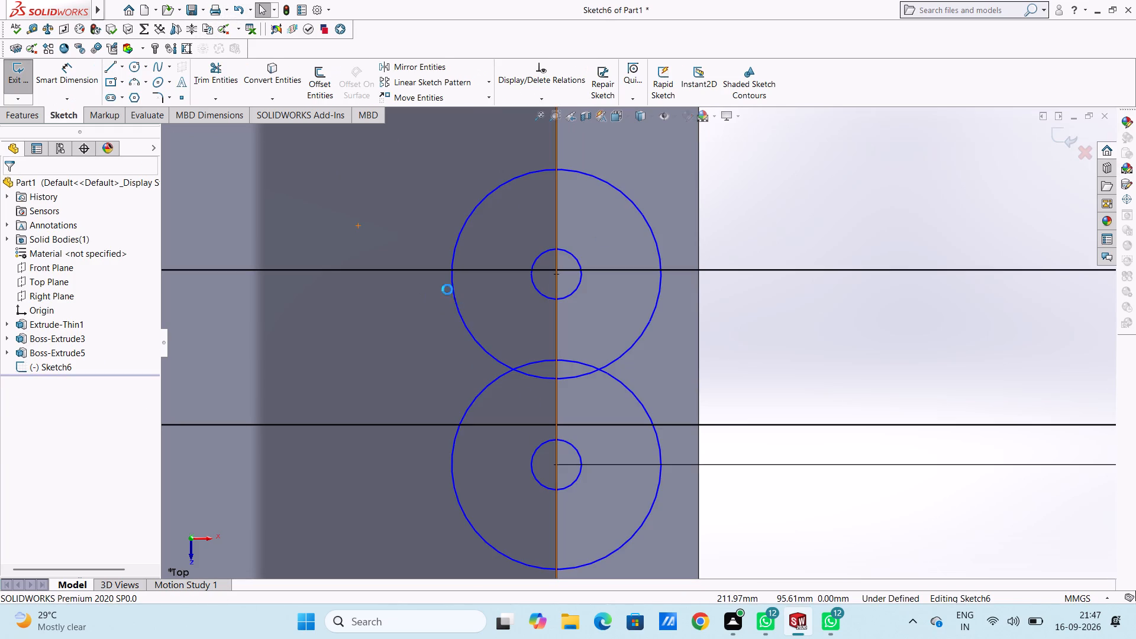
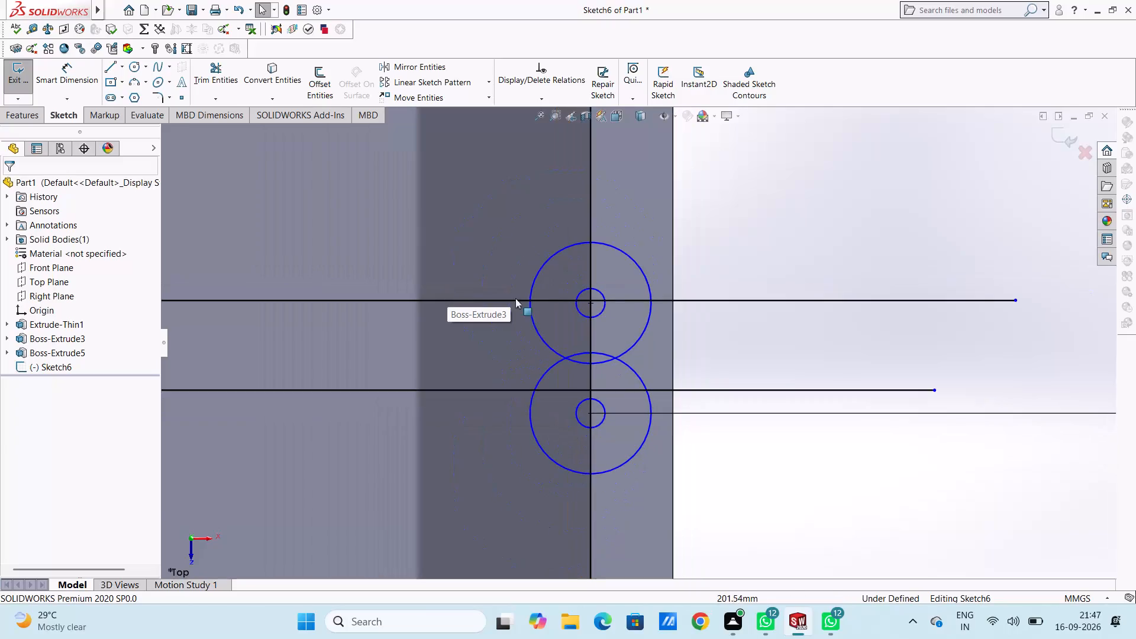
Delete both overlapping pairs of boss circles on the bevelled end's vertical inner edge.
left_click(617, 248)
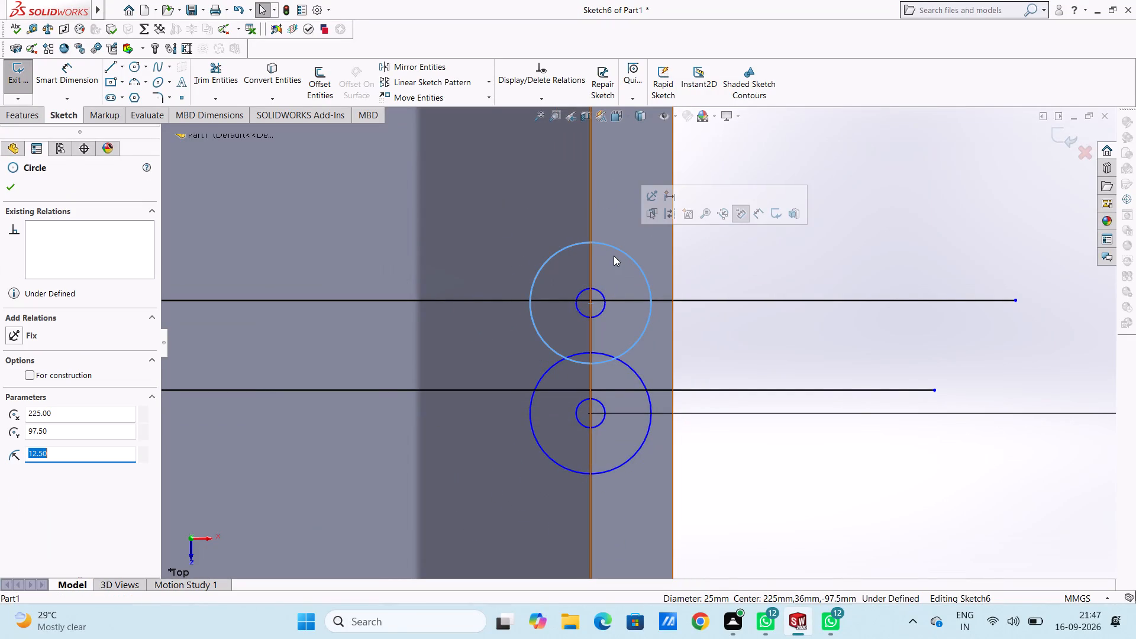
left_click(598, 288, "ctrl")
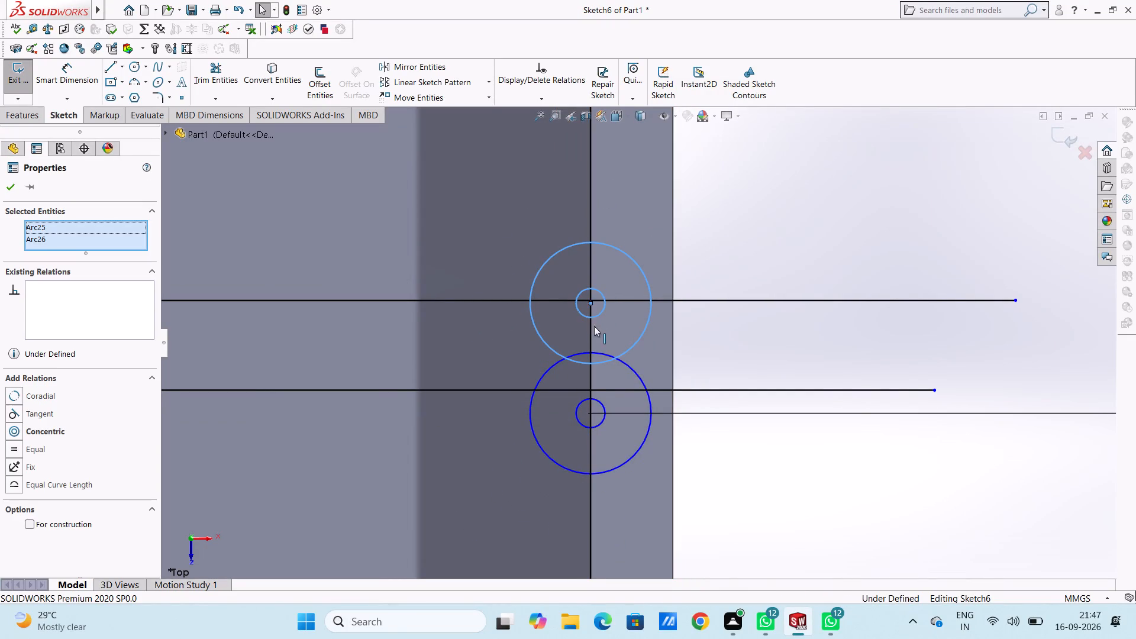
left_click(599, 351, "ctrl")
left_click(598, 400, "ctrl")
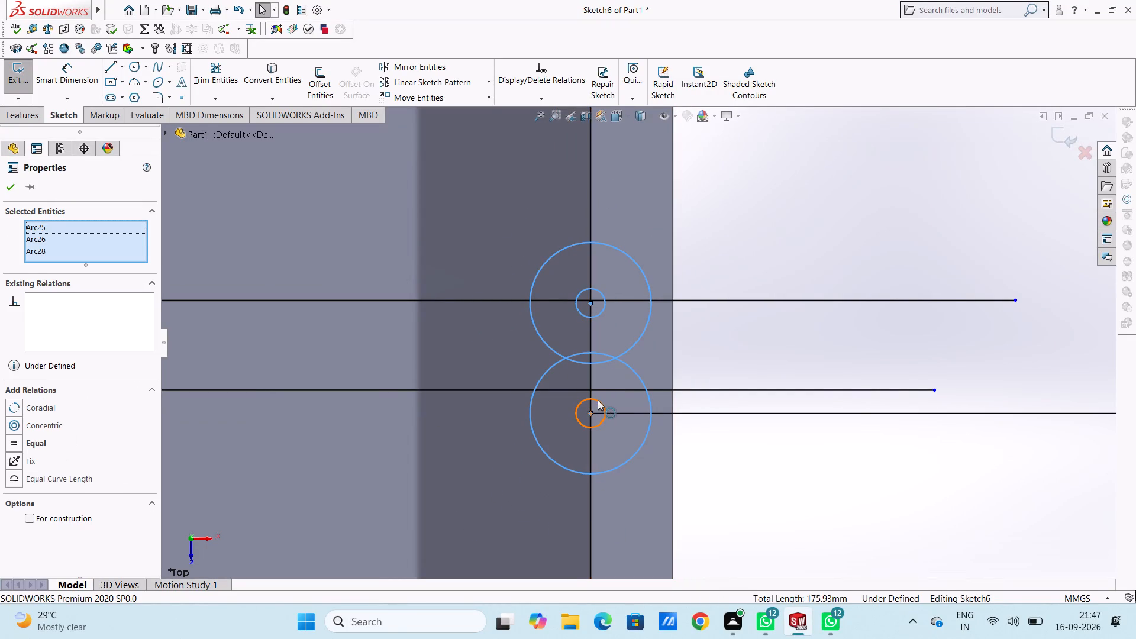
key("Delete")
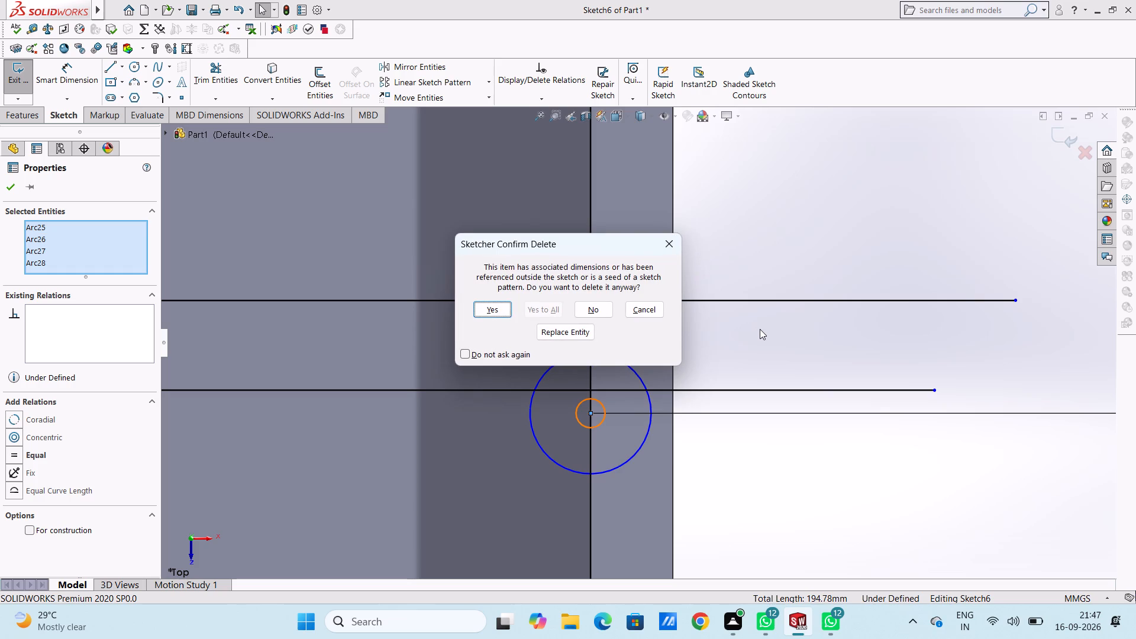
left_click(482, 309)
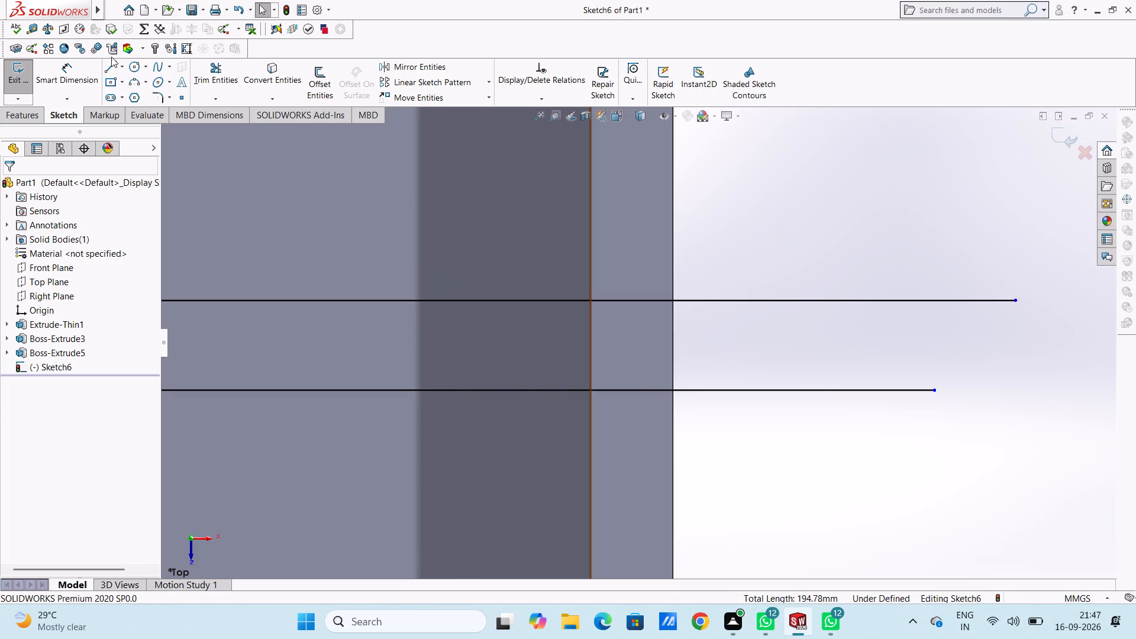
Draw concentric circles of 3 mm and 12.5 mm radius where the upper horizontal line crosses the bevelled end's vertical inner edge.
left_click(133, 66)
scroll(631, 295, "down", 4)
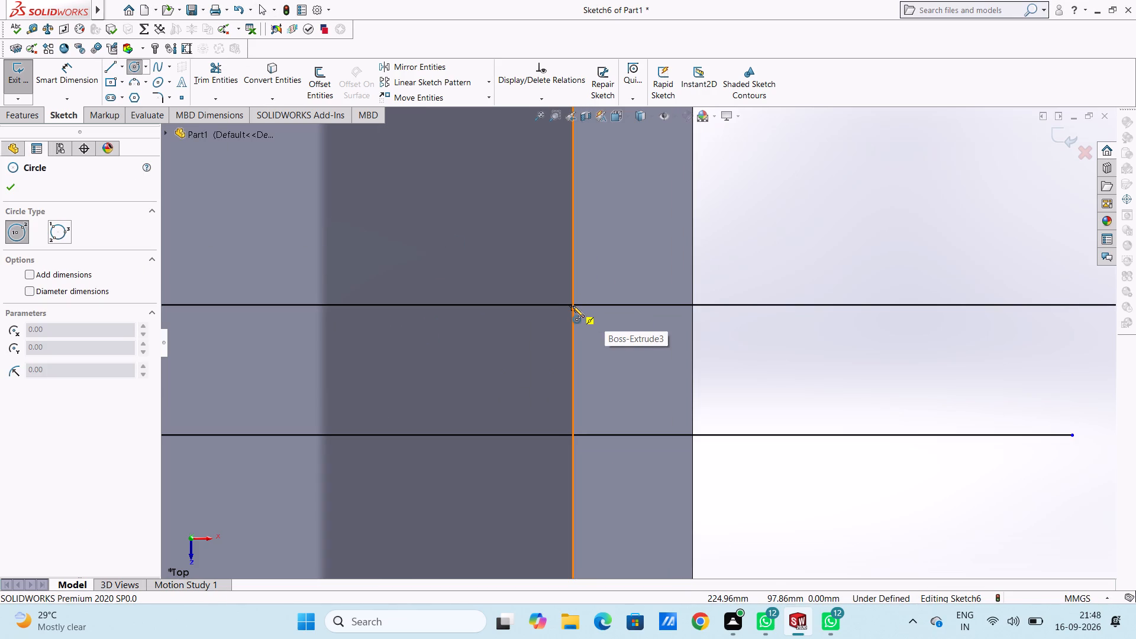
scroll(578, 301, "down", 8)
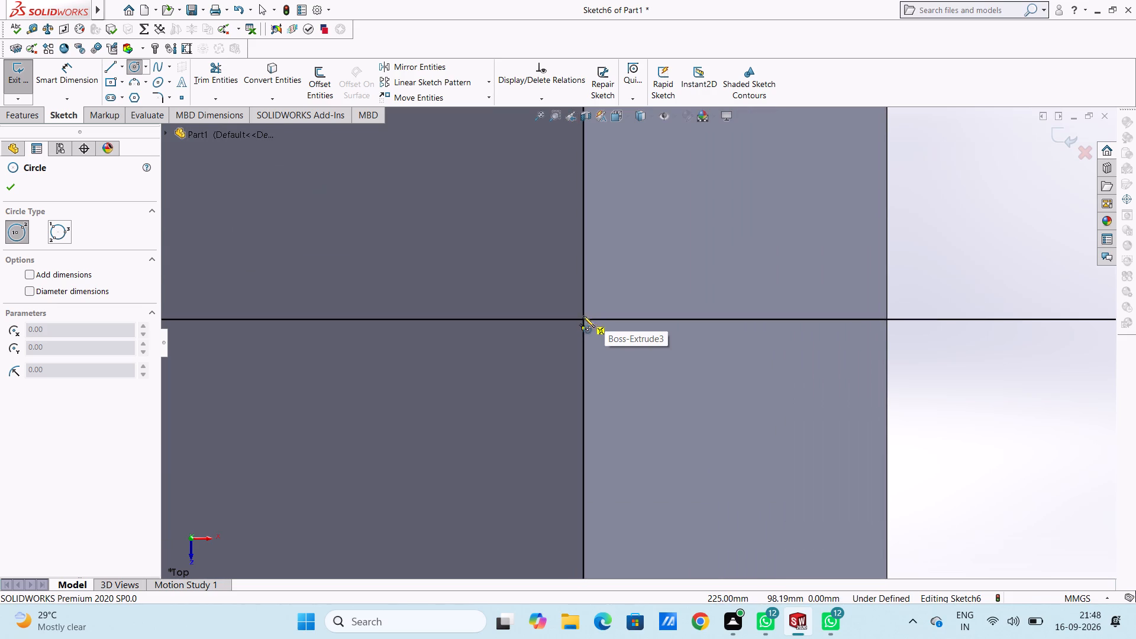
scroll(586, 316, "down", 8)
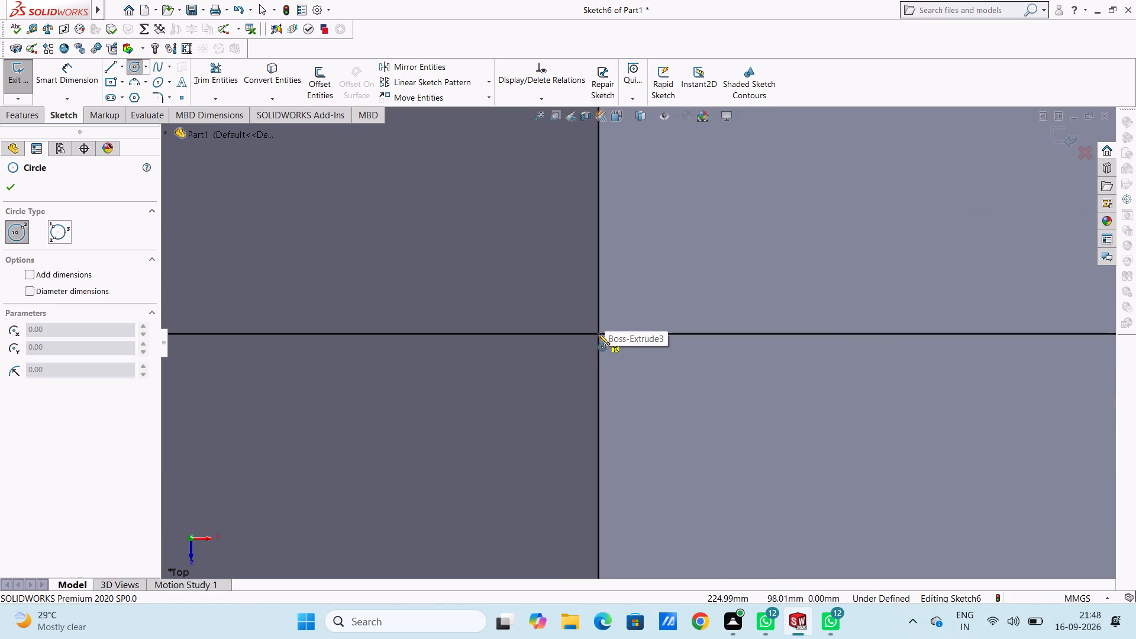
left_click(599, 333)
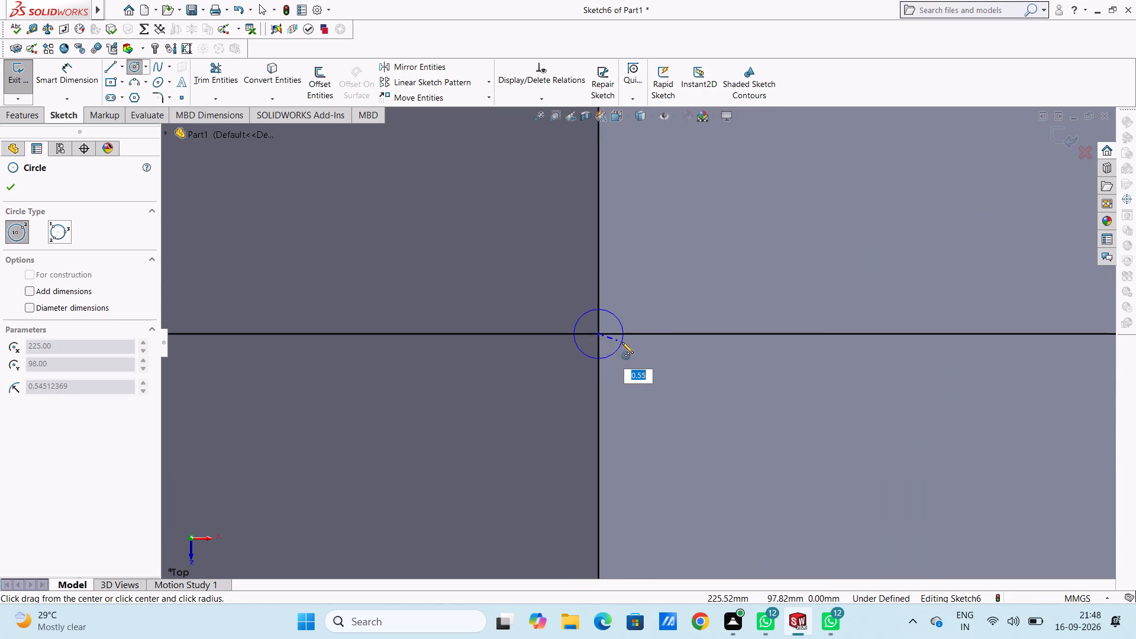
key("3")
key("Return")
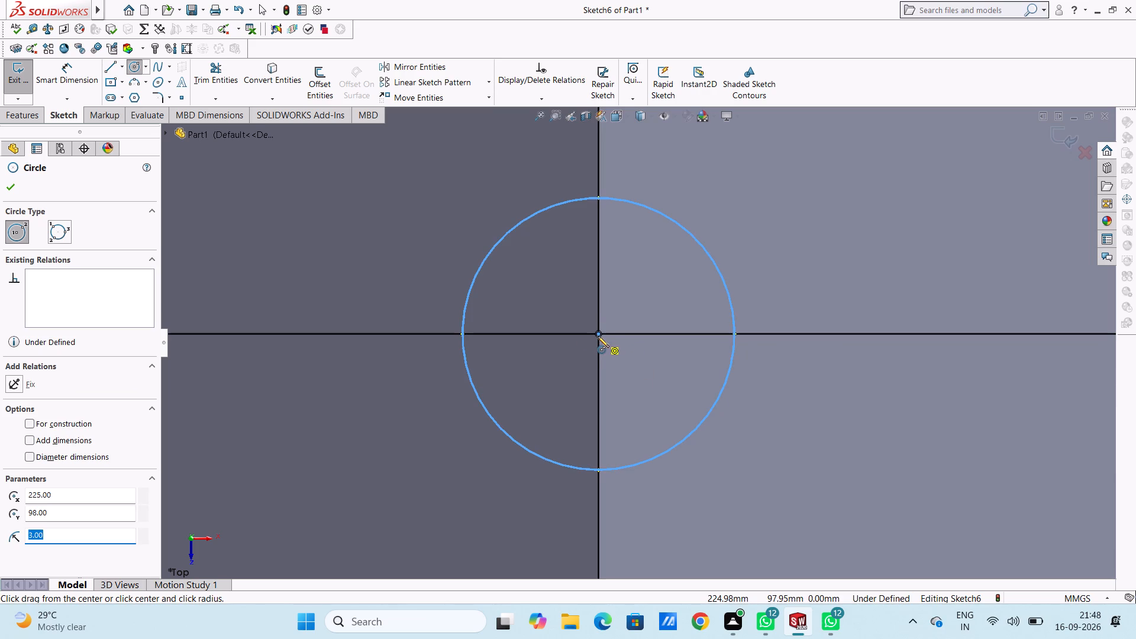
left_click(599, 333)
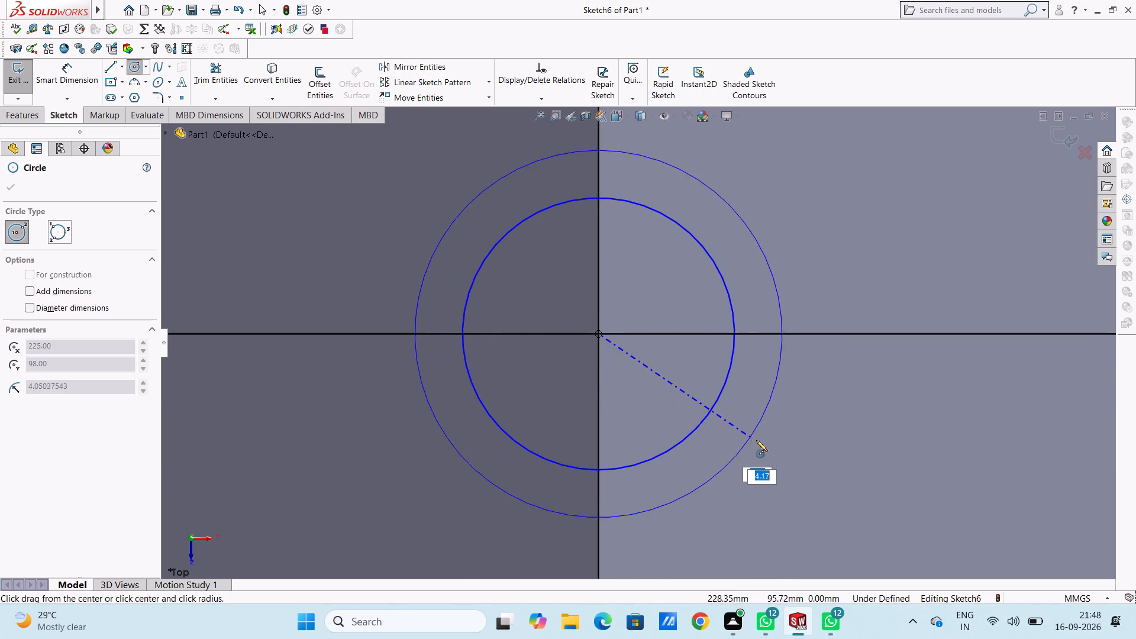
type("12.5")
key("Return")
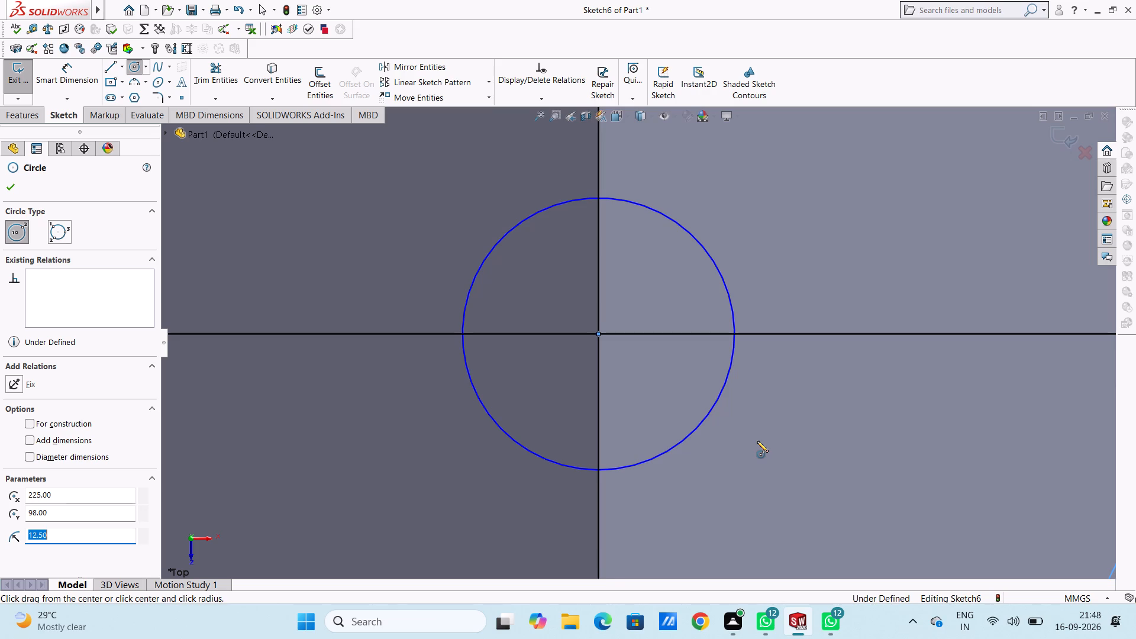
Draw concentric circles of 3 mm and 12.5 mm radius where the lower horizontal line crosses the vertical inner edge, and leave the Circle tool.
scroll(757, 441, "up", 17)
scroll(757, 442, "up", 10)
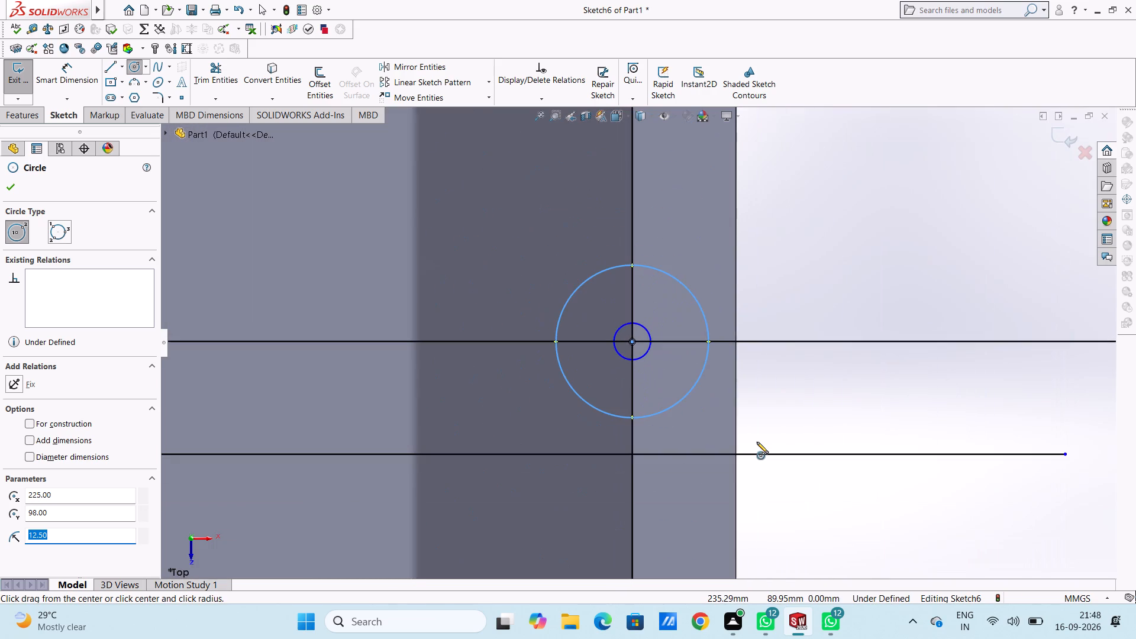
scroll(633, 453, "down", 8)
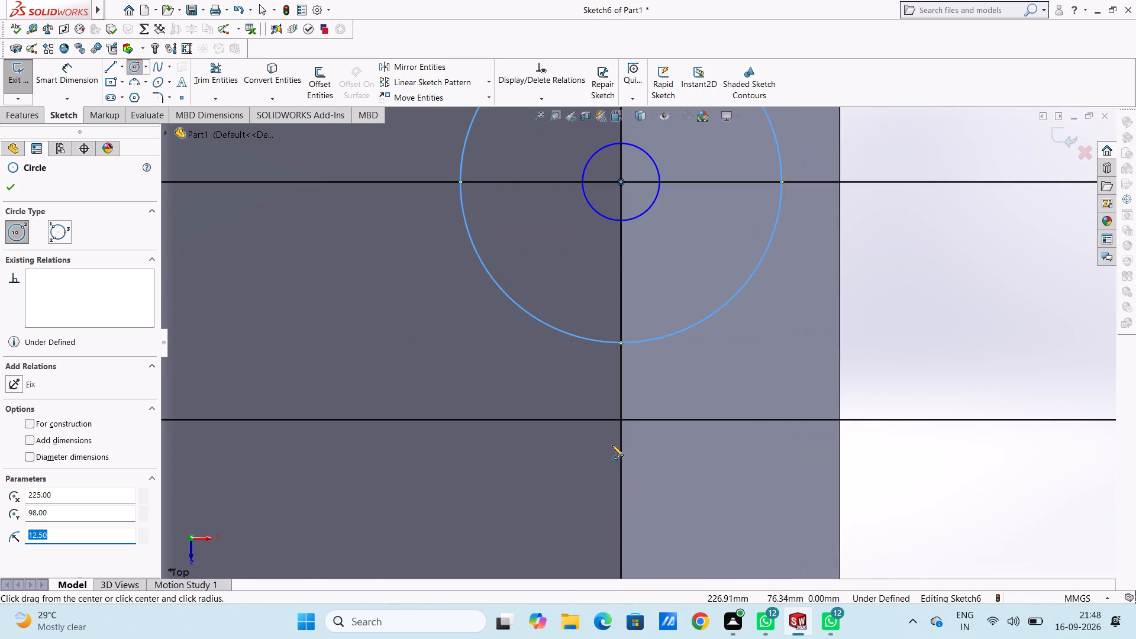
scroll(620, 417, "down", 6)
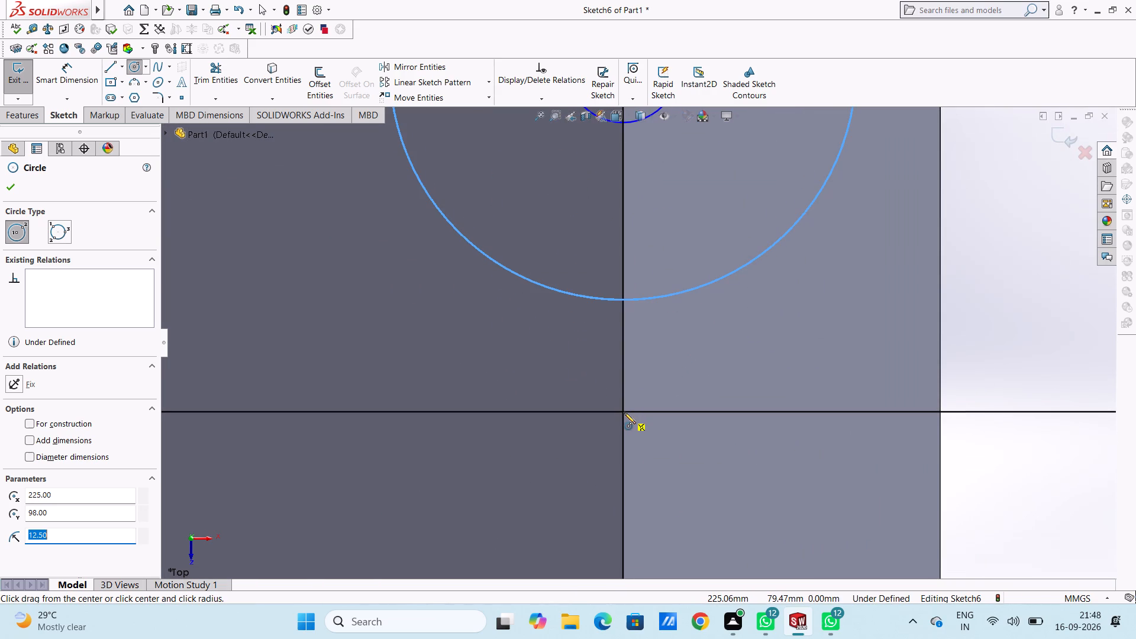
left_click(622, 412)
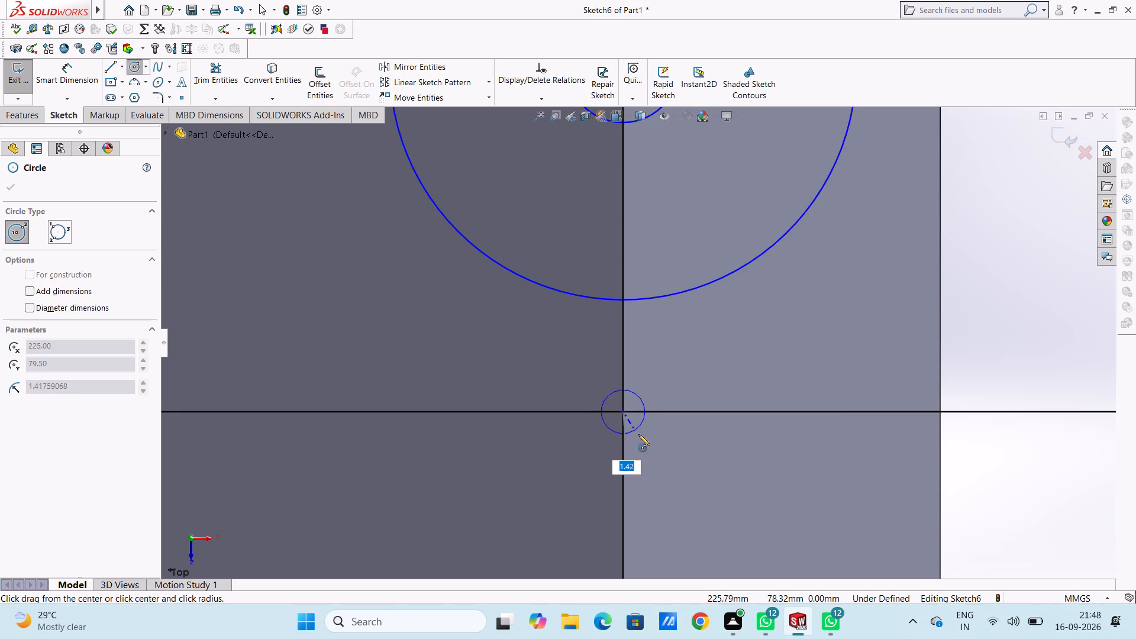
key("3")
key("Return")
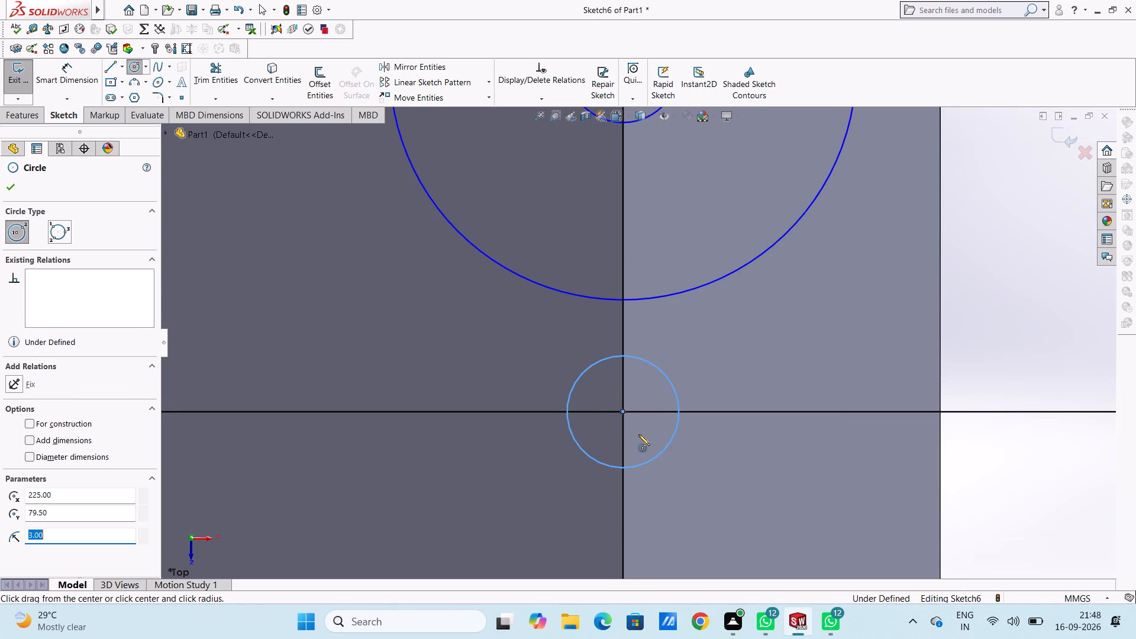
left_click(622, 410)
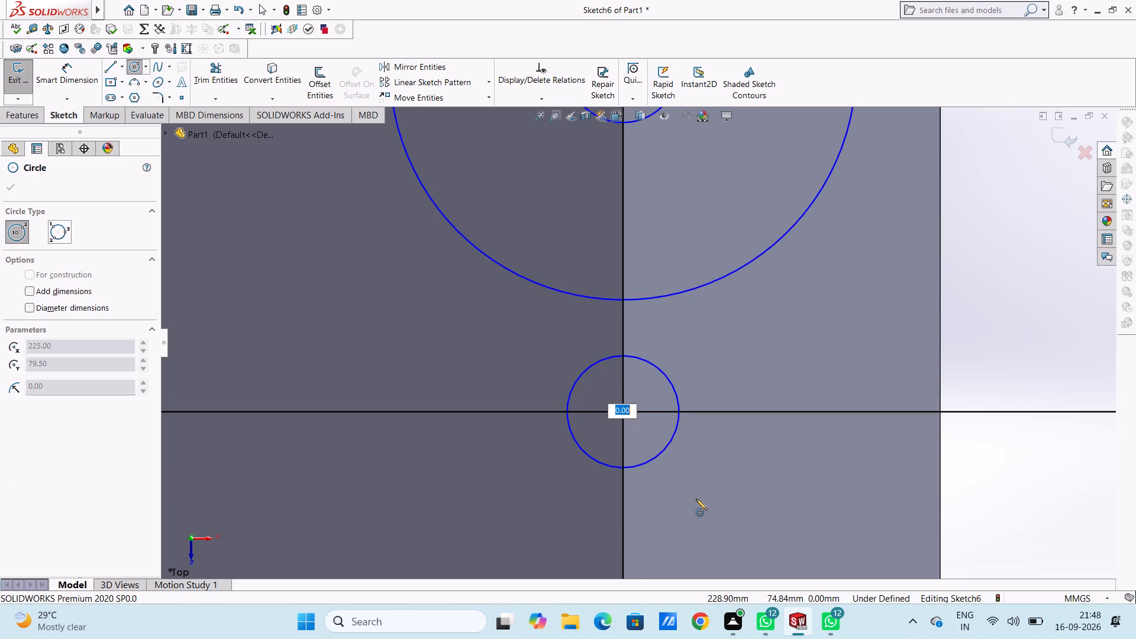
type("12.5")
key("Return")
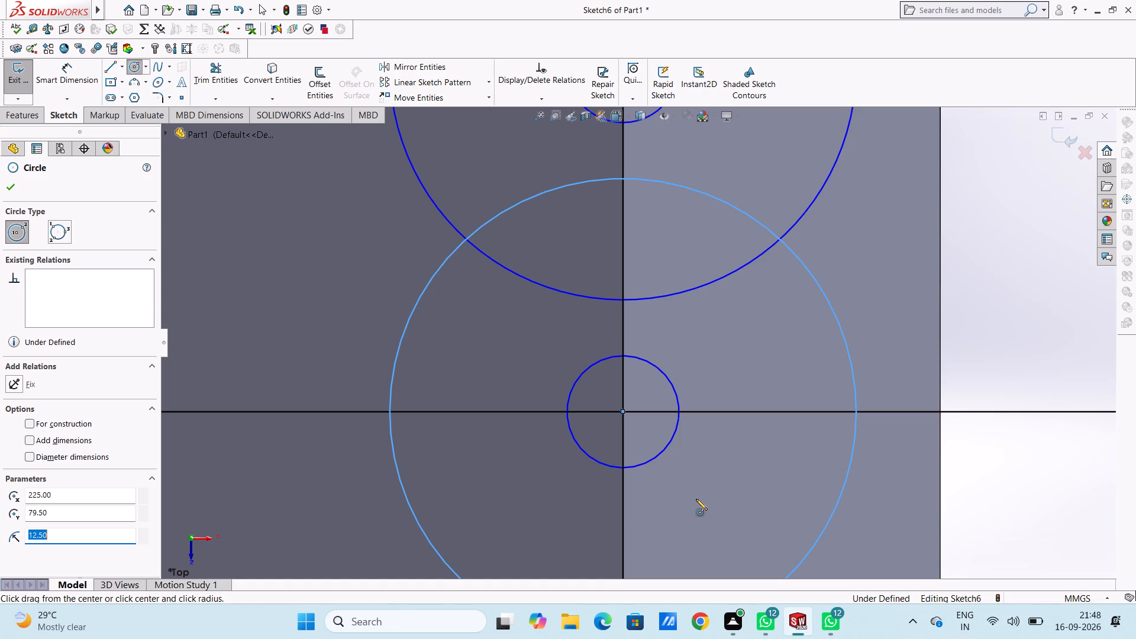
key("Escape")
key("Escape")
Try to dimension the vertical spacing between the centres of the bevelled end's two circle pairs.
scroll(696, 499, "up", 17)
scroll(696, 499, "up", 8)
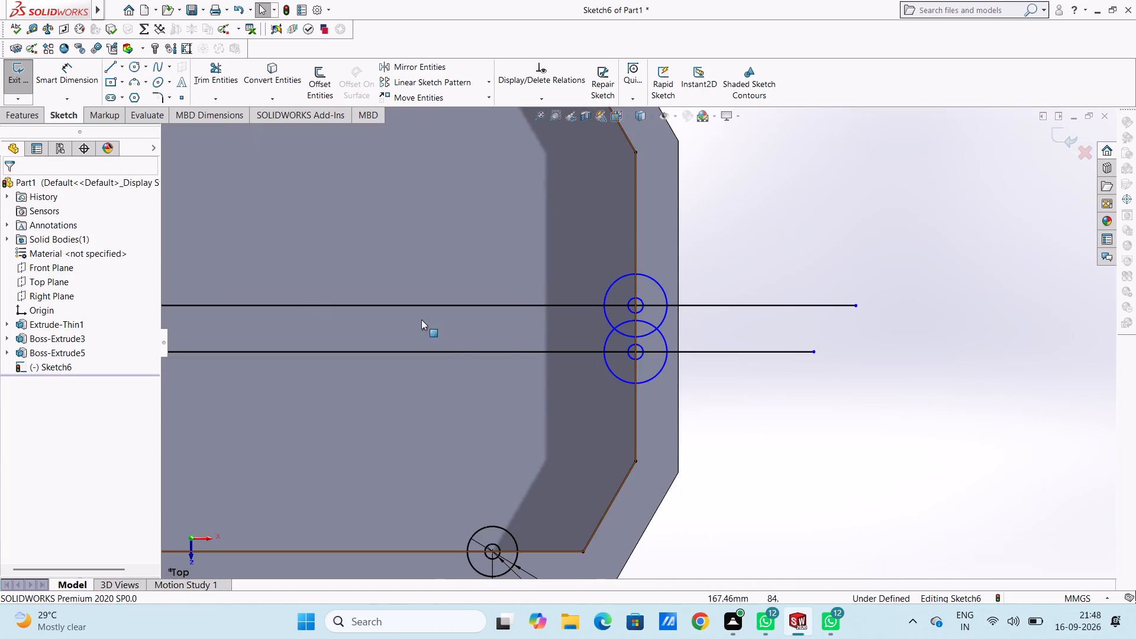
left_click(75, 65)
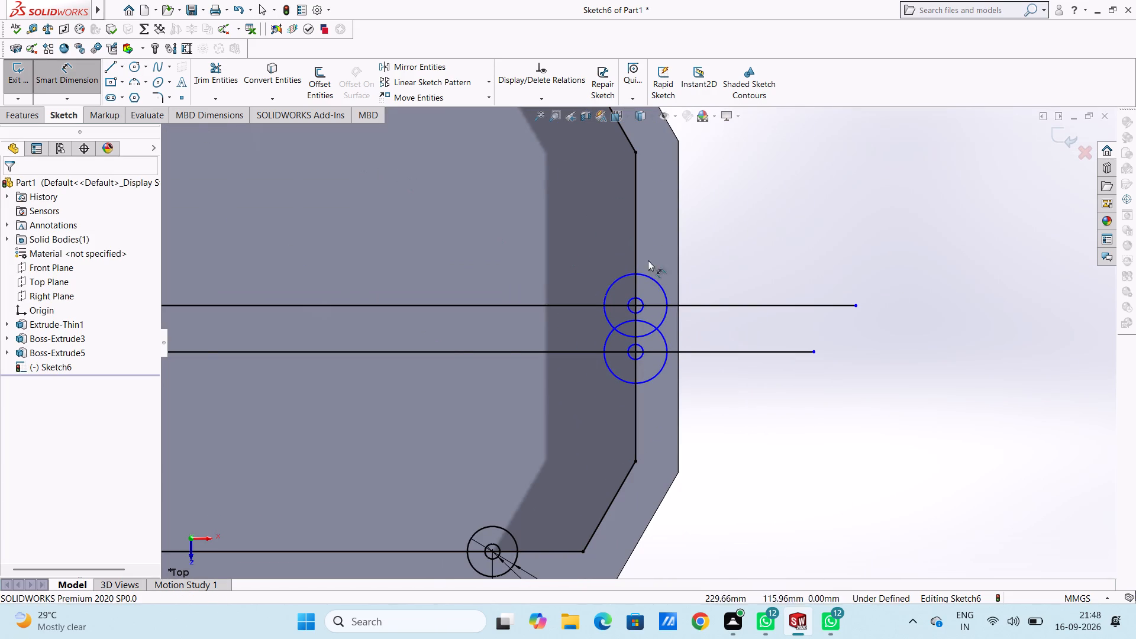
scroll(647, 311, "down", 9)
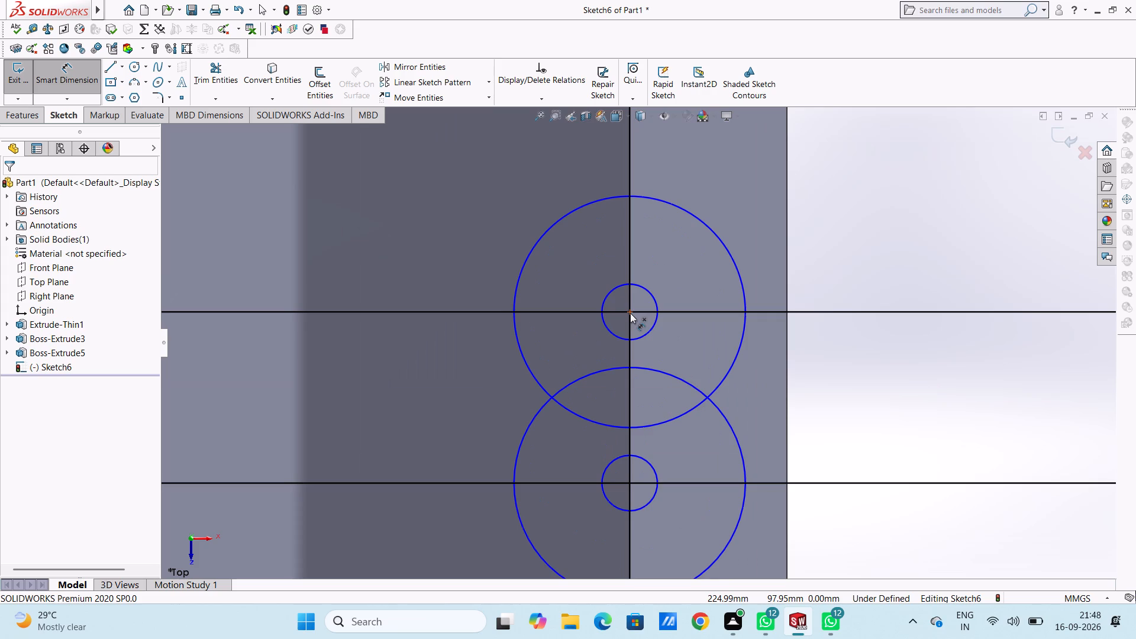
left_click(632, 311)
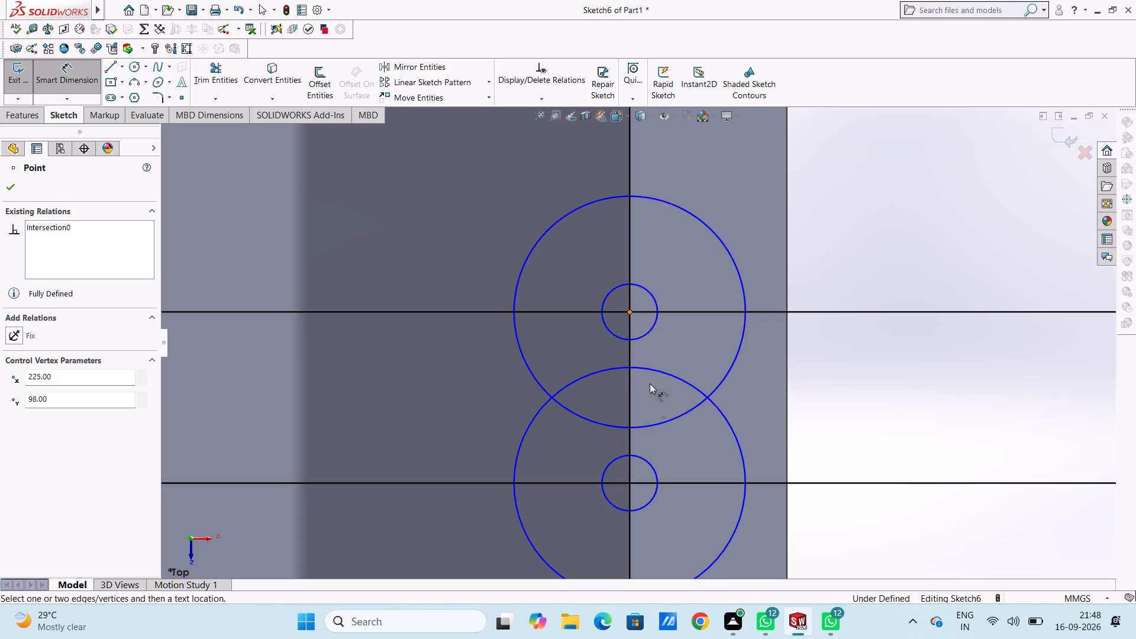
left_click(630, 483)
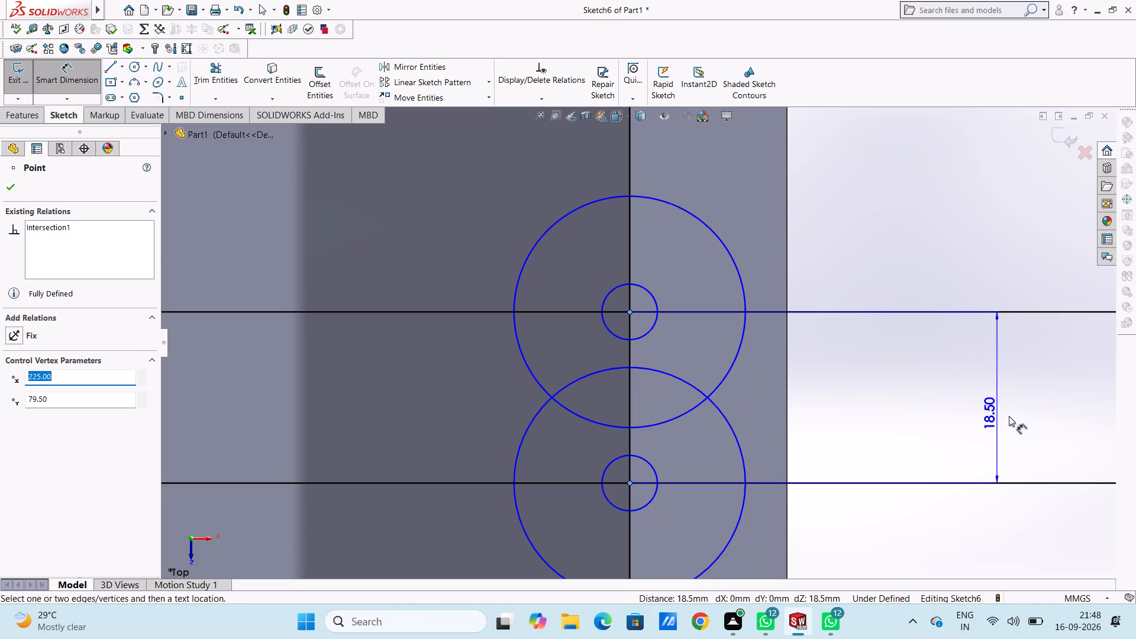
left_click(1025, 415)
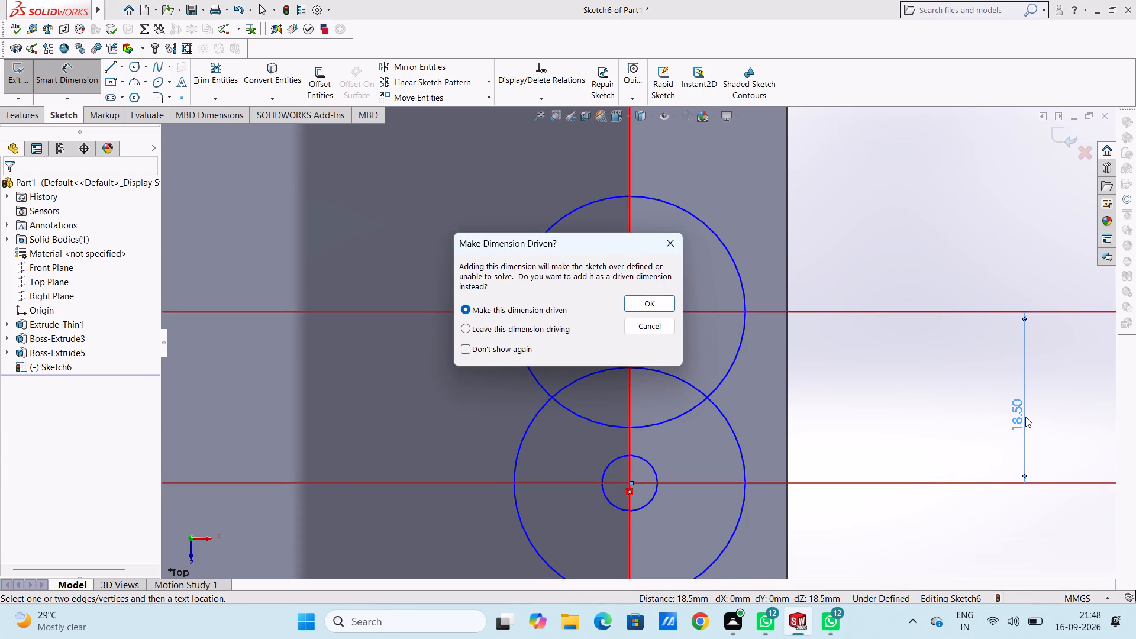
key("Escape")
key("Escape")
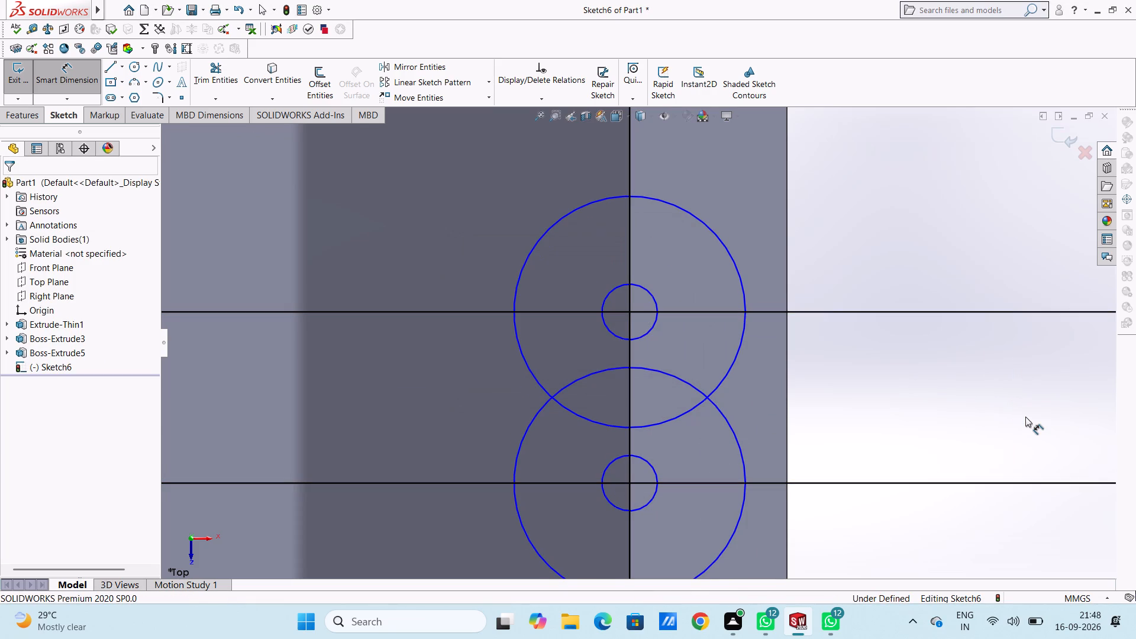
Delete the upper and lower horizontal lines running through the bevelled end's circle centres.
left_click(1015, 309)
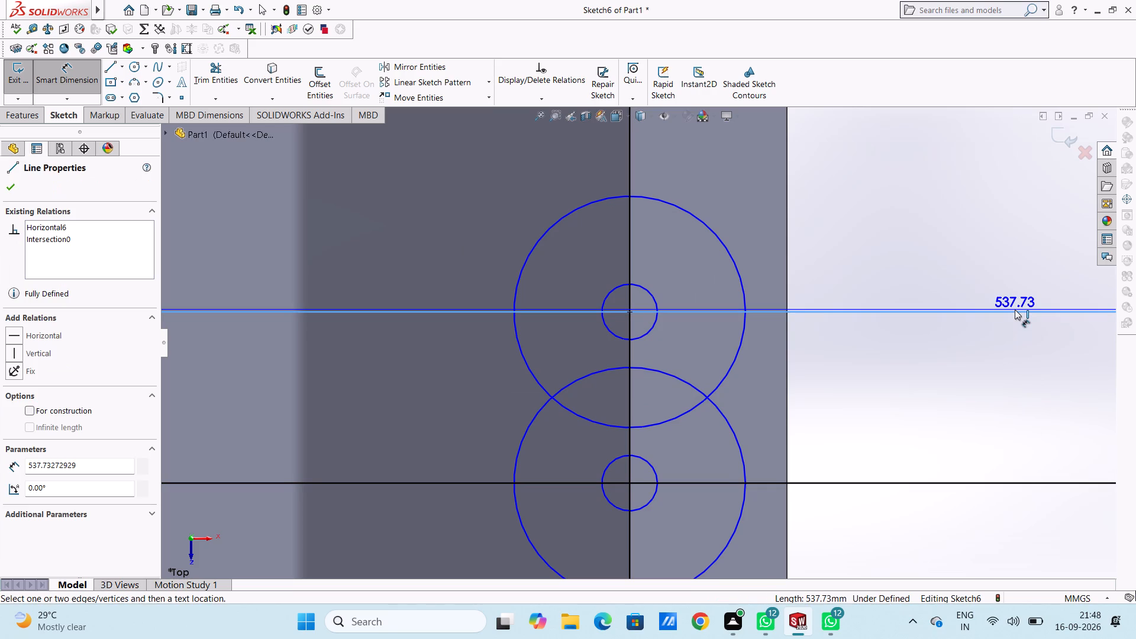
key("Delete")
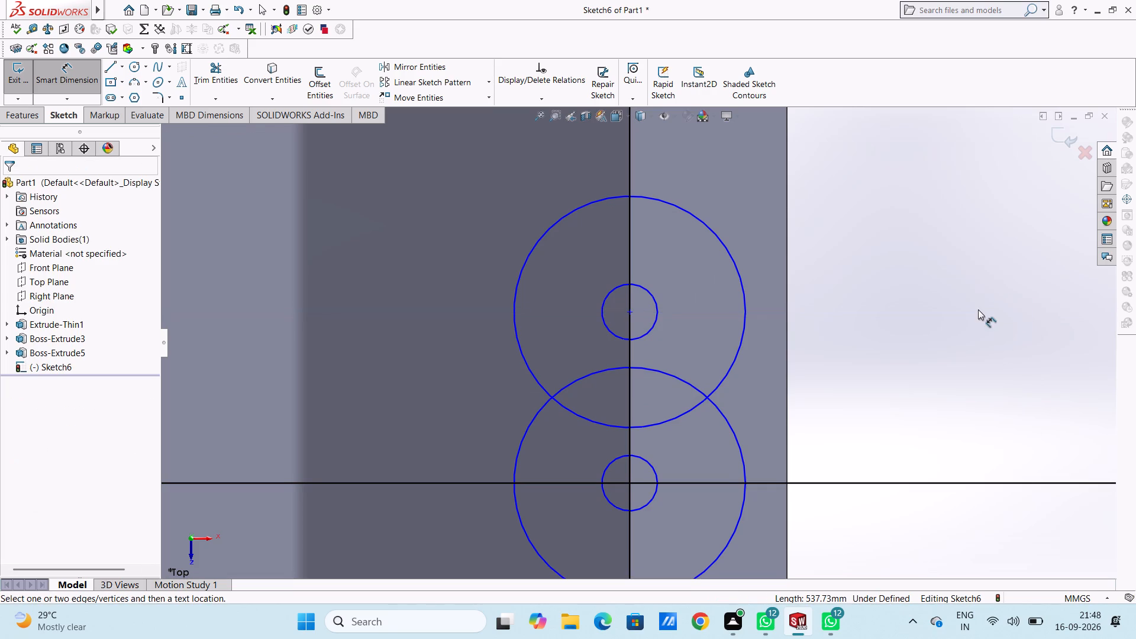
left_click(979, 481)
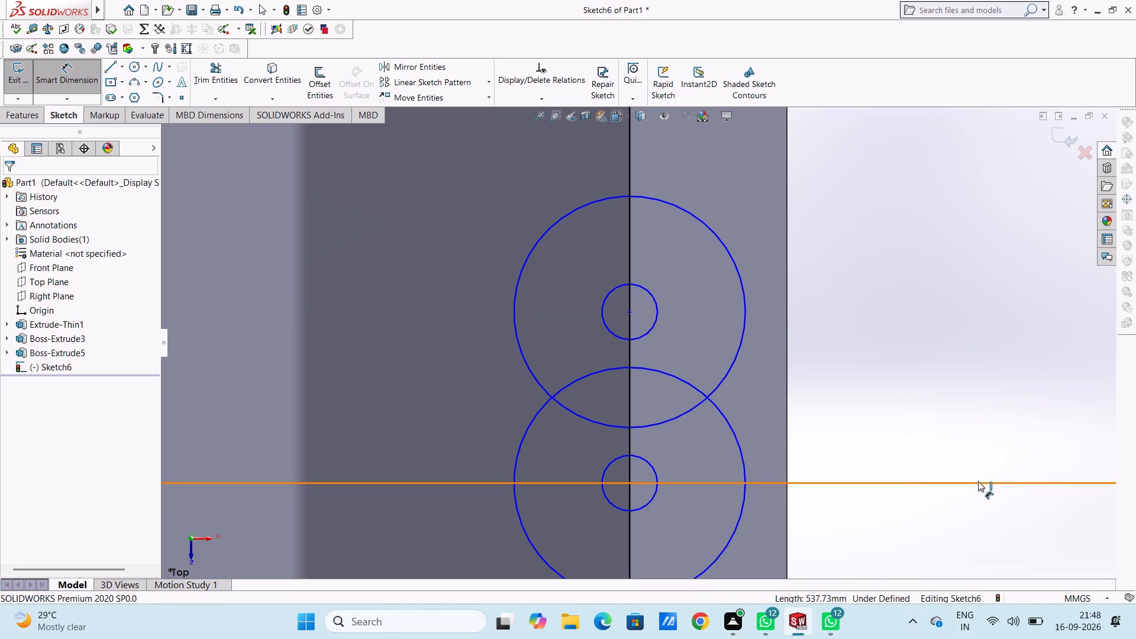
key("Delete")
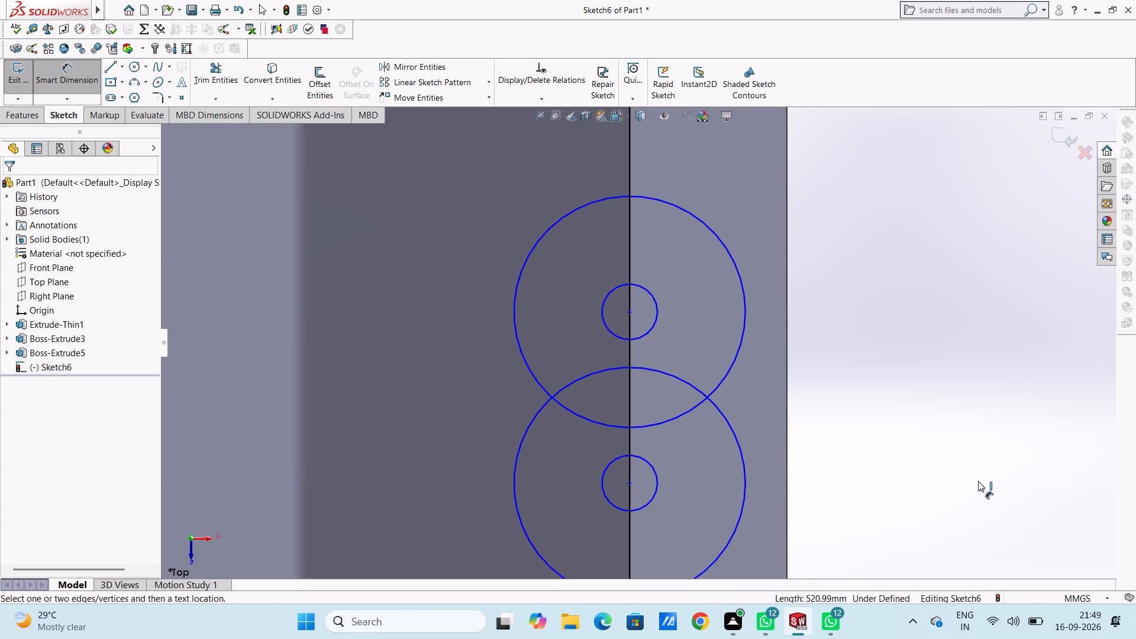
Dimension the vertical spacing between the centres of the bevelled end's upper and lower circle pairs.
left_click(632, 312)
left_click(630, 483)
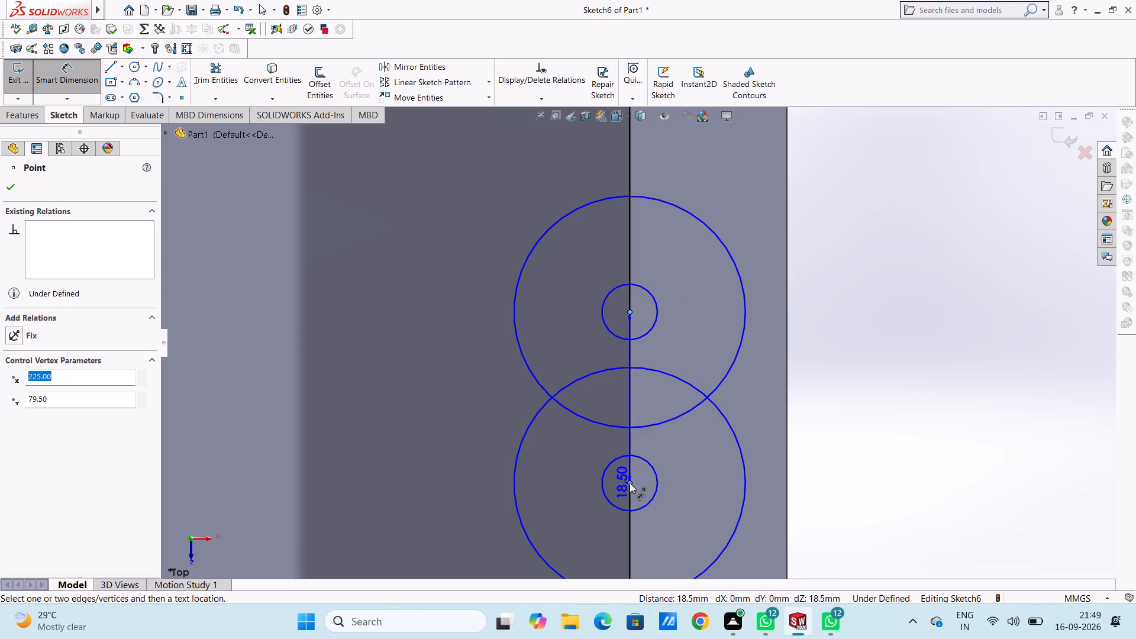
left_click(987, 412)
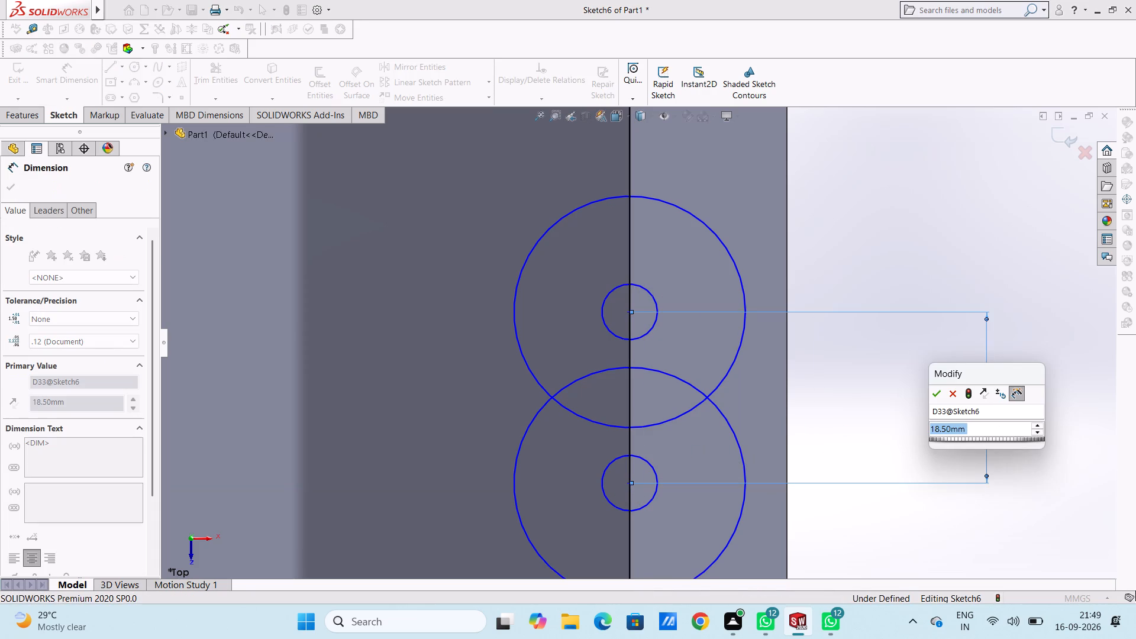
left_click(931, 393)
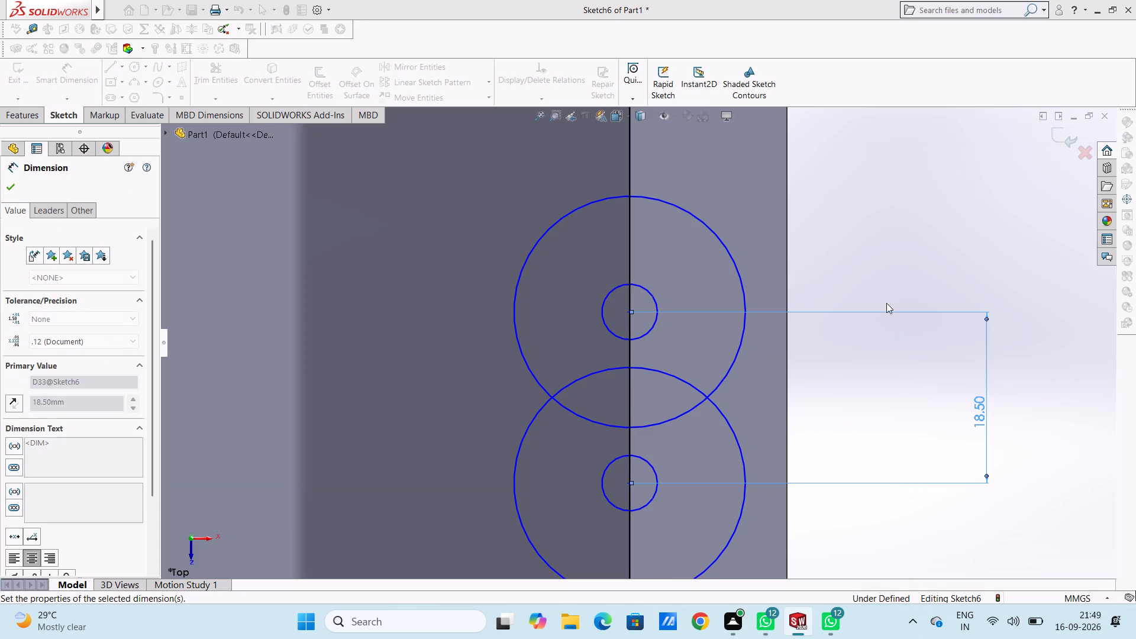
left_click(895, 254)
Dimension the diameters of the outer and inner circles in the bevelled end's upper pair.
left_click(732, 255)
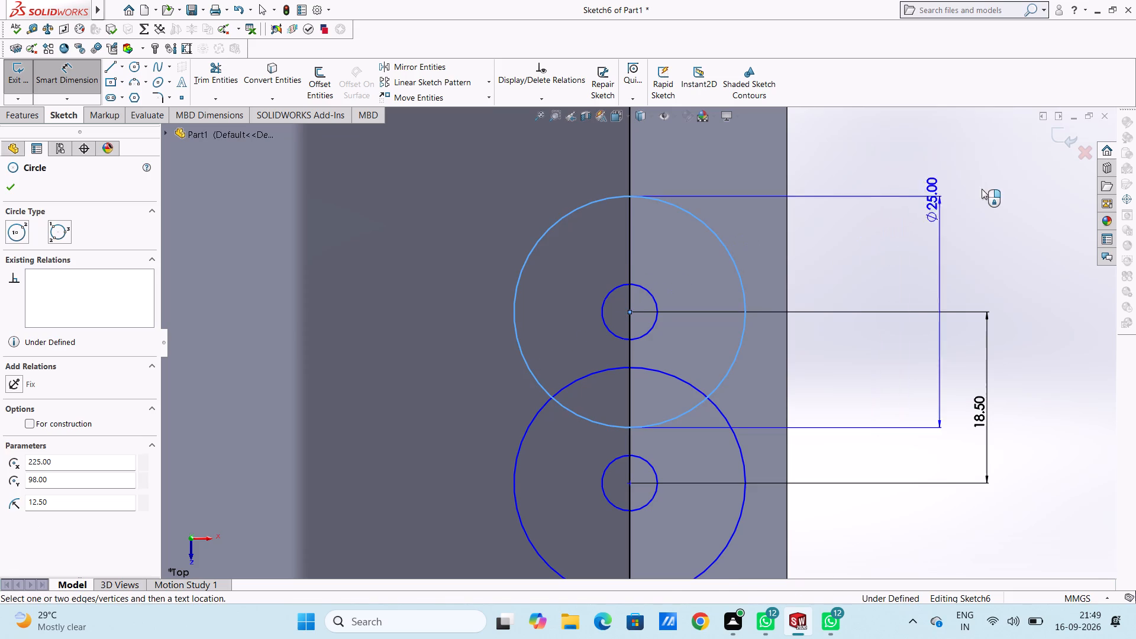
left_click(985, 180)
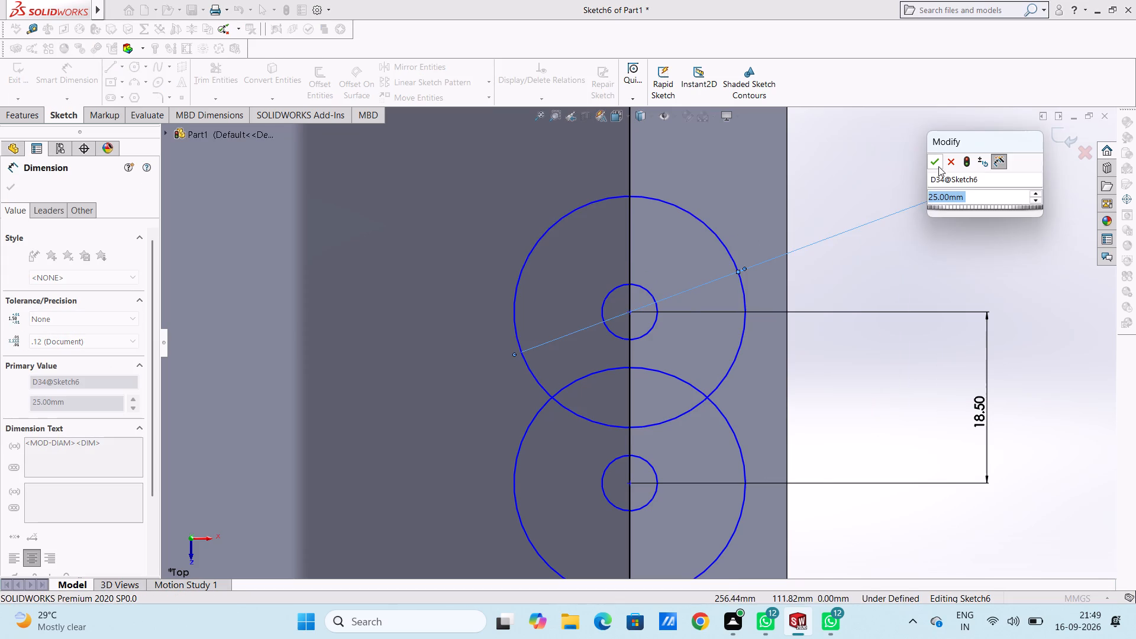
left_click(938, 164)
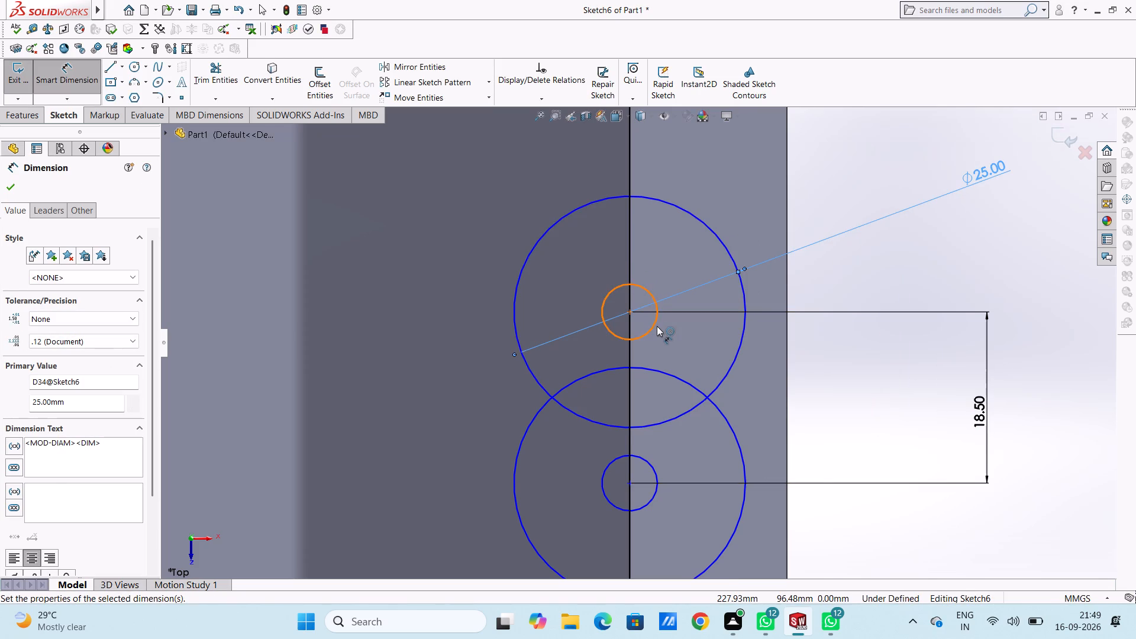
left_click(657, 326)
left_click(892, 161)
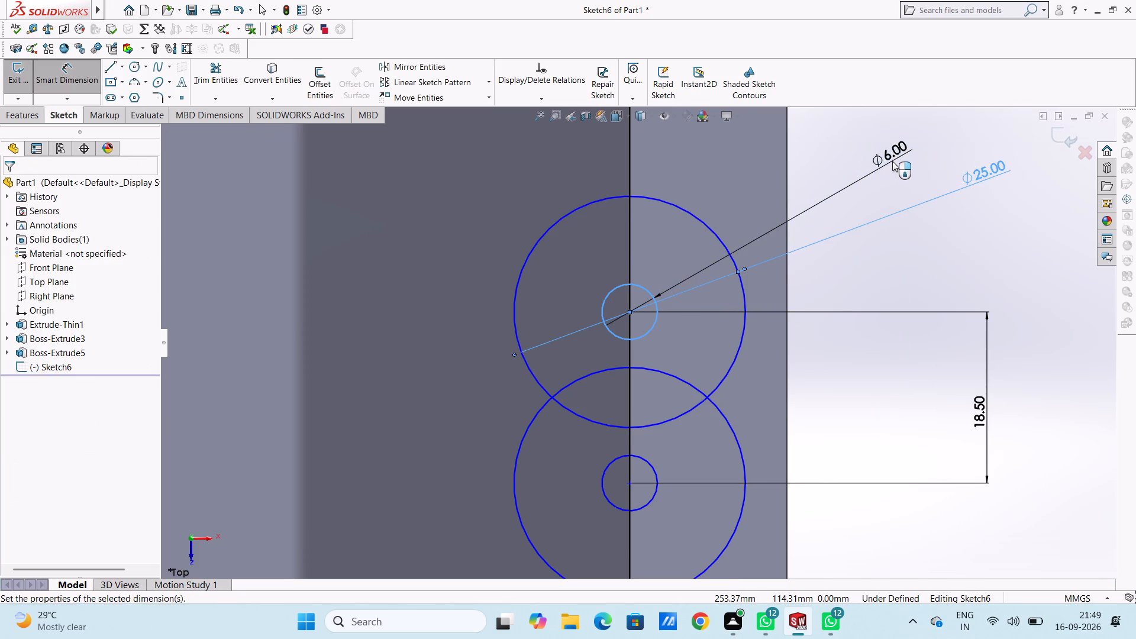
left_click(840, 144)
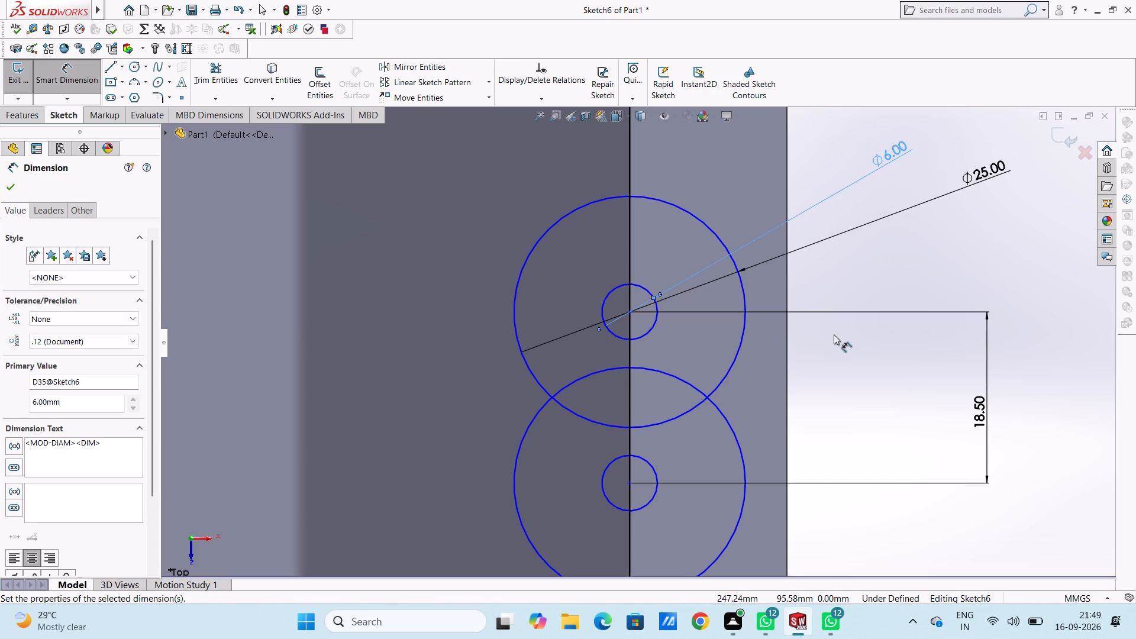
Dimension the diameters of the outer and inner circles in the bevelled end's lower pair.
scroll(834, 334, "up", 5)
left_click(690, 460)
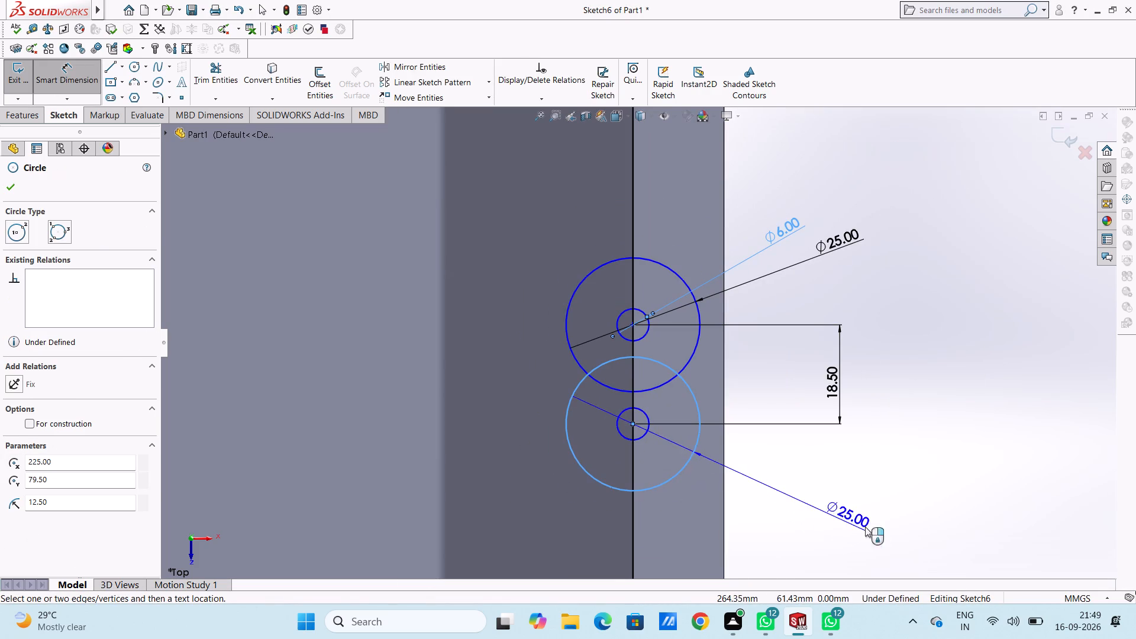
left_click(930, 528)
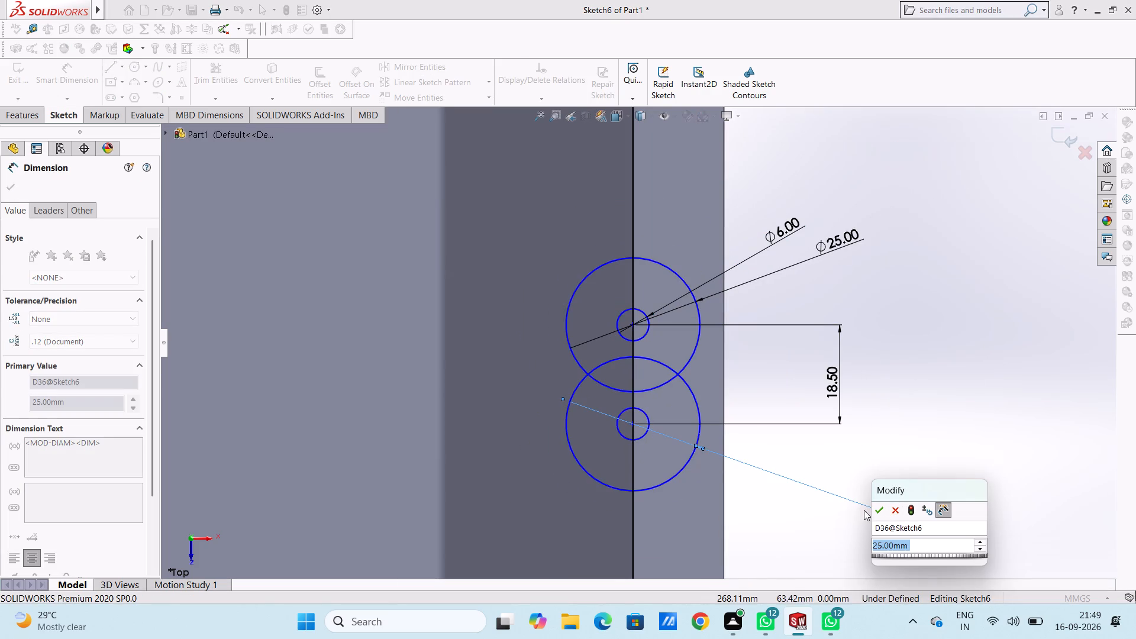
left_click(878, 510)
left_click(804, 450)
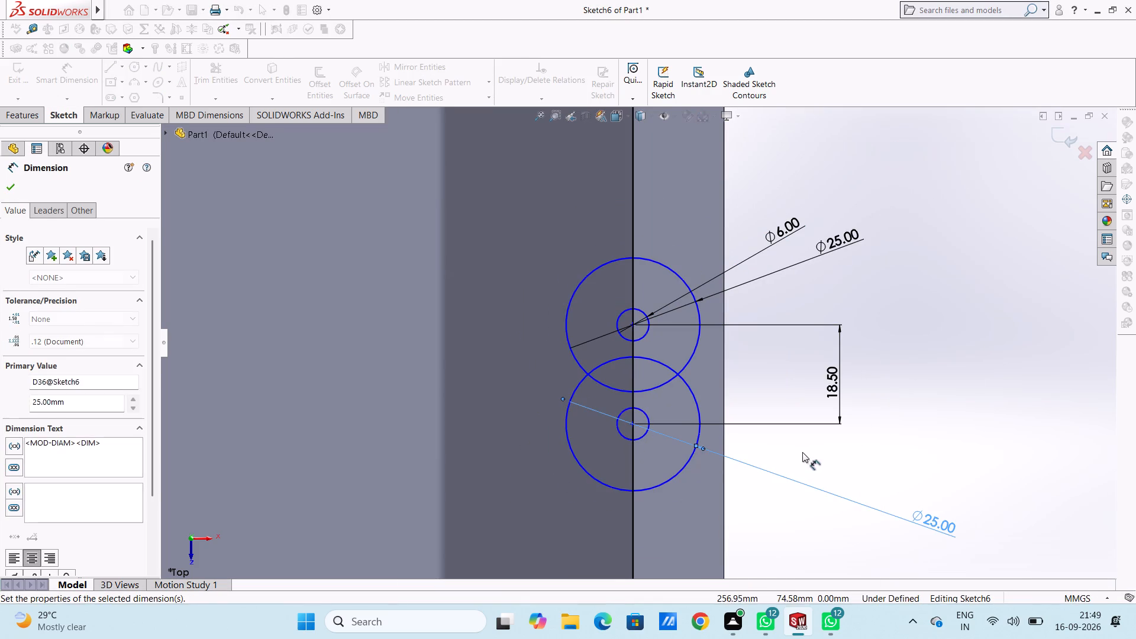
left_click(648, 414)
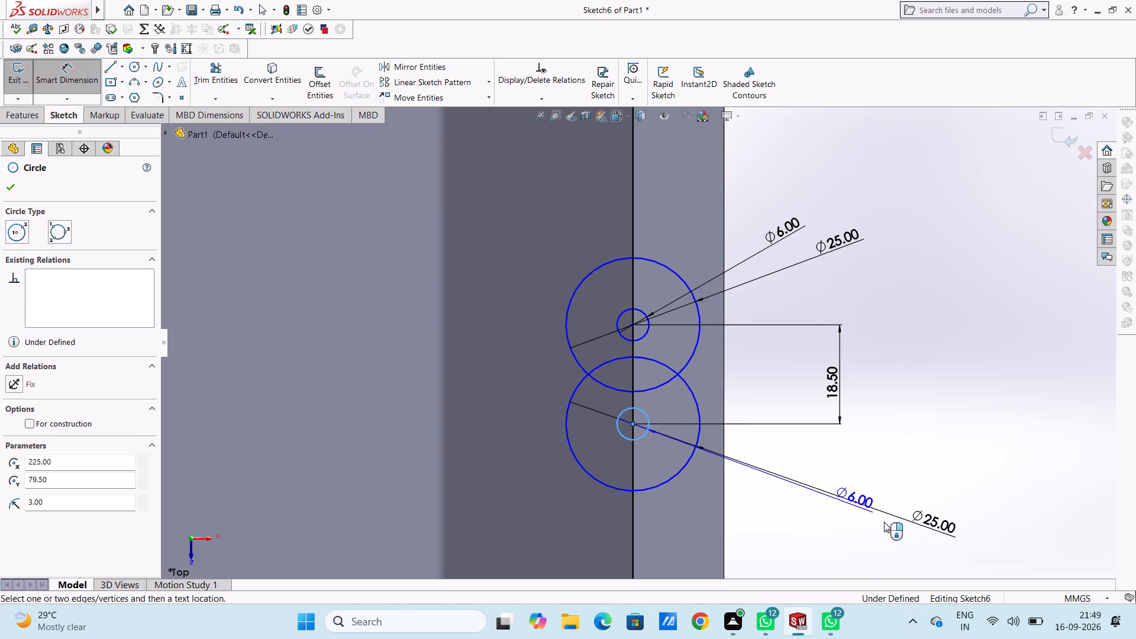
left_click(1037, 495)
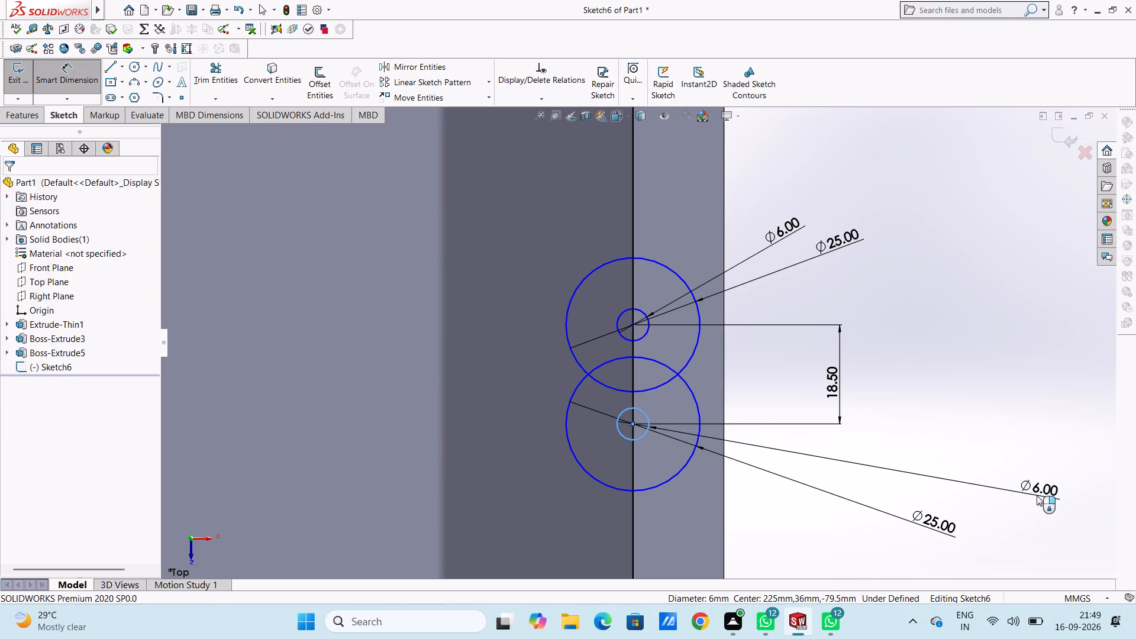
left_click(988, 479)
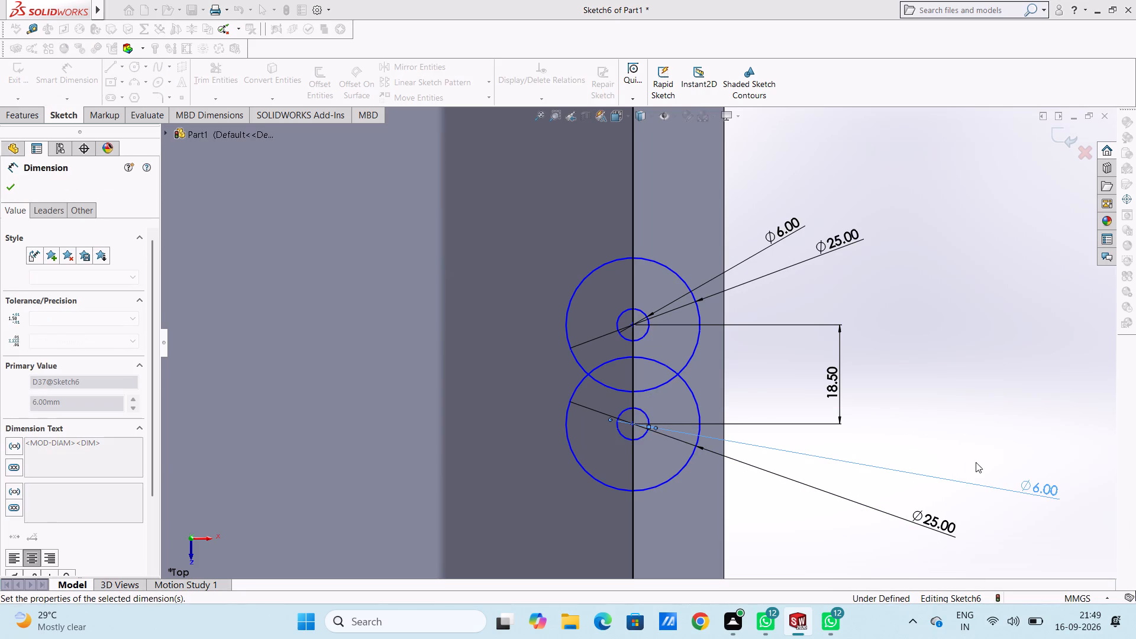
left_click(963, 422)
Draw an 18.5 mm vertical line joining the inward-facing sides of the two overlapping 25 mm circles at the square end.
scroll(963, 422, "up", 10)
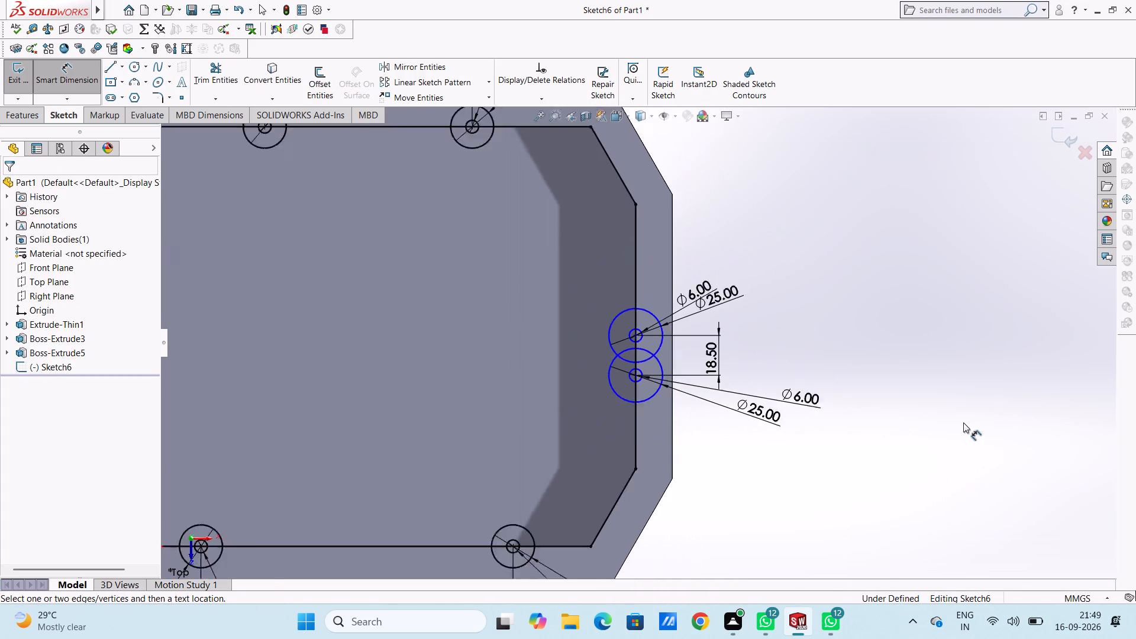
scroll(324, 301, "down", 4)
scroll(327, 303, "up", 10)
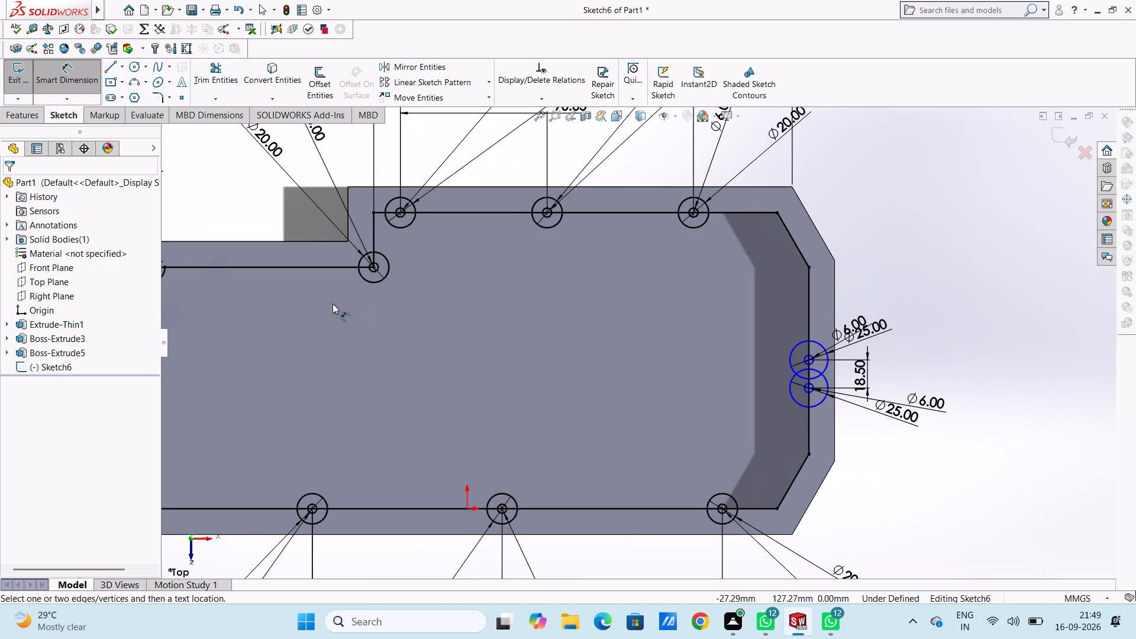
scroll(308, 322, "up", 5)
scroll(325, 343, "down", 5)
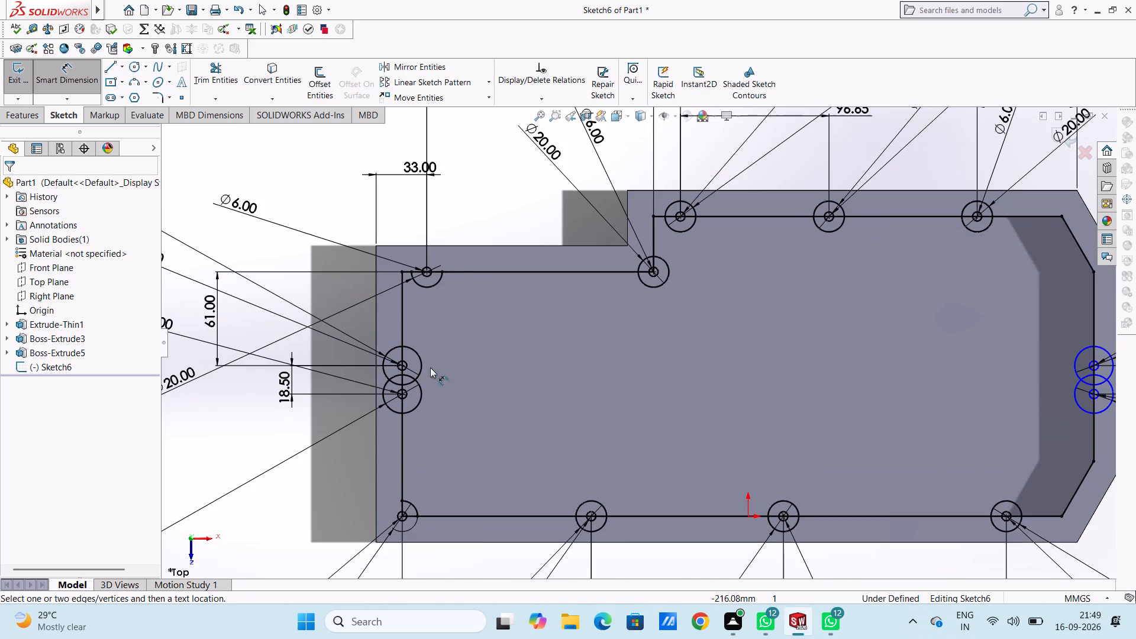
scroll(509, 374, "down", 4)
key("Escape")
key("Escape")
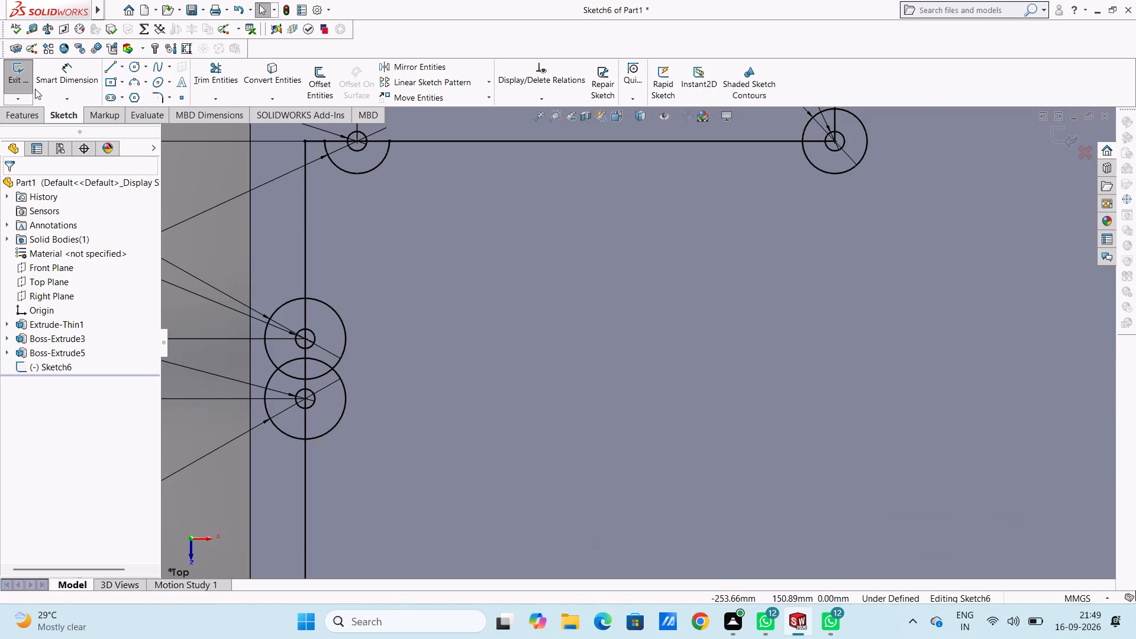
left_click(109, 67)
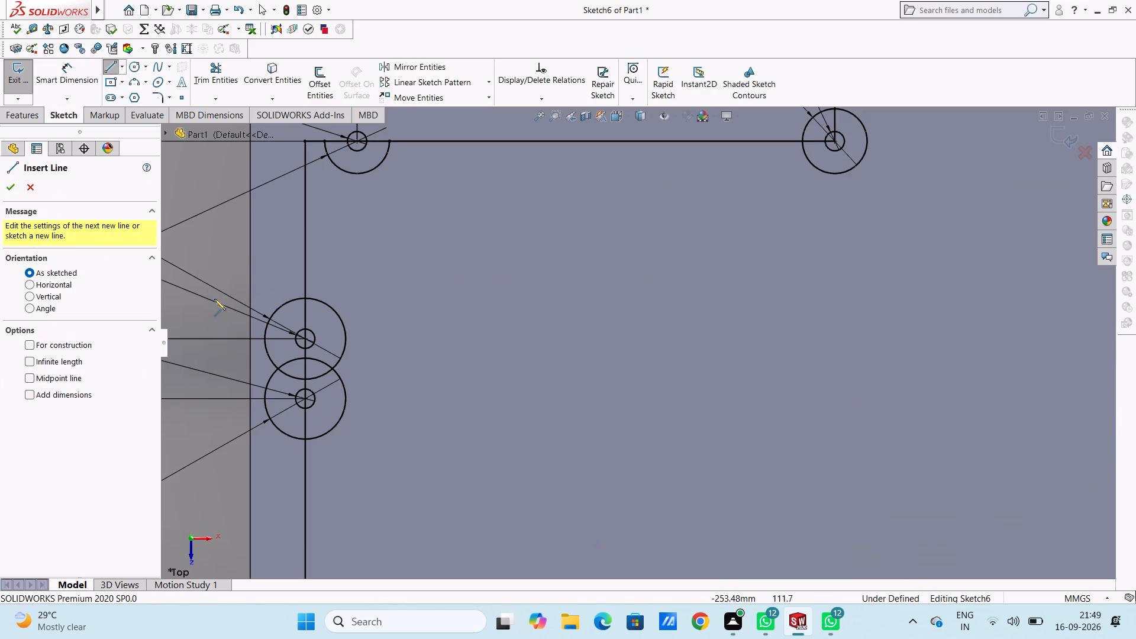
left_click(345, 340)
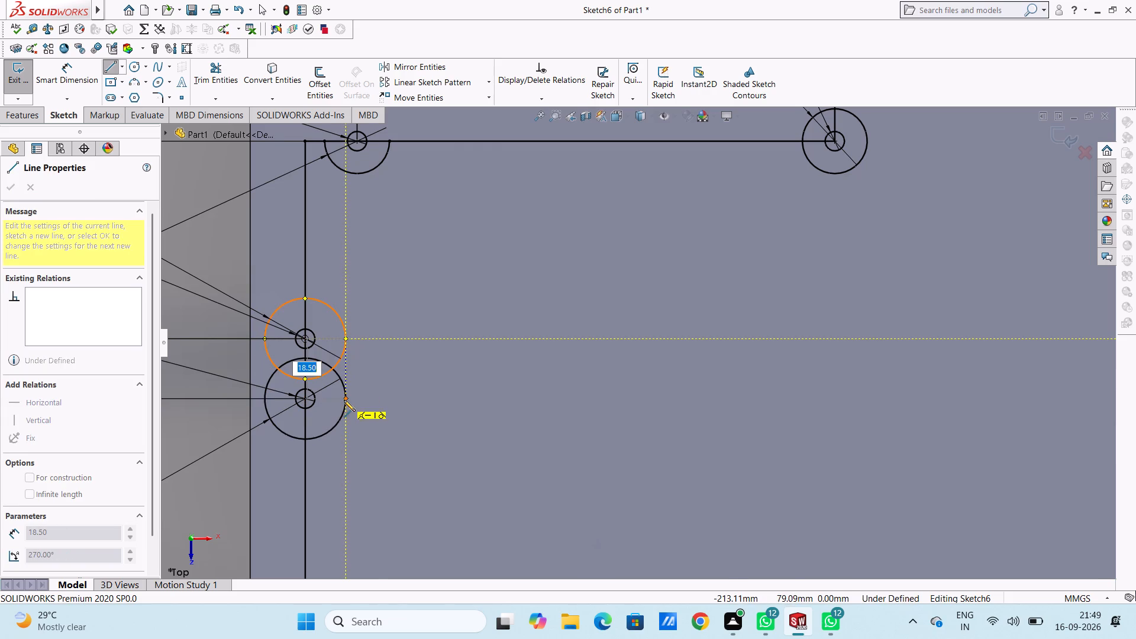
left_click(344, 400)
key("Escape")
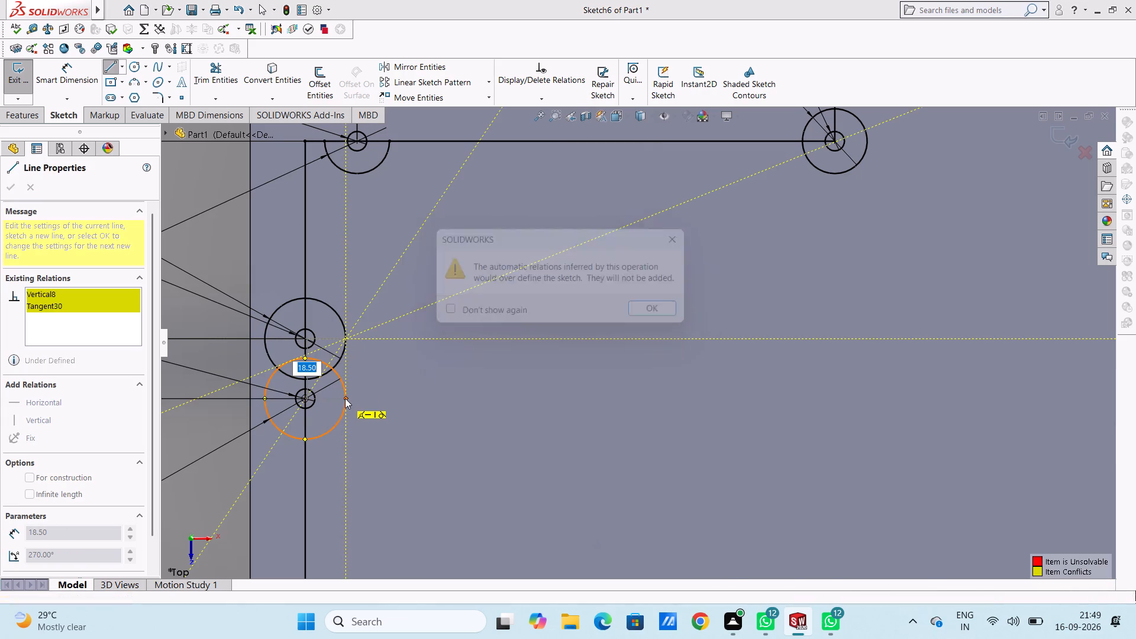
key("Escape")
key("Escape")
key("Escape")
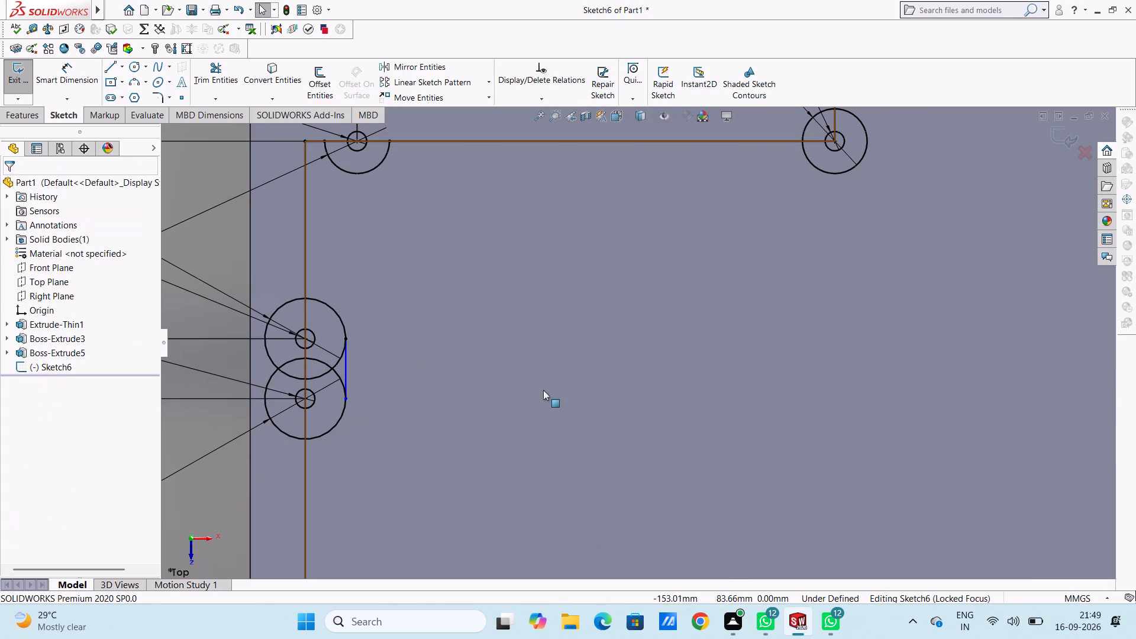
Draw a vertical line joining the inward-facing sides of the bevelled end's two overlapping 25 mm circles.
scroll(705, 405, "up", 8)
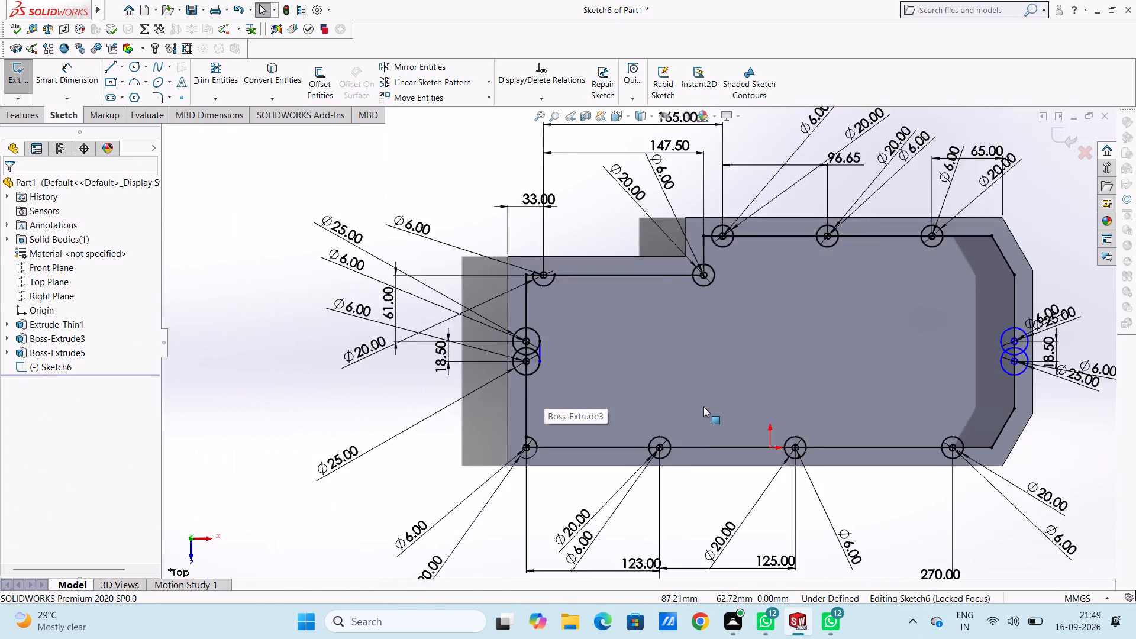
scroll(909, 334, "down", 10)
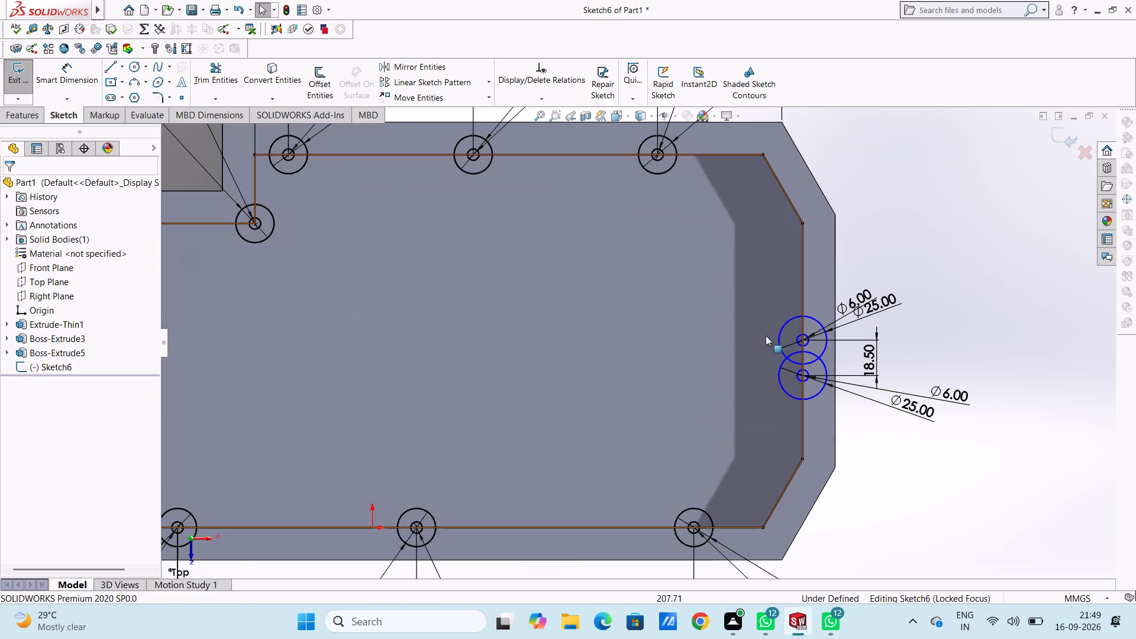
left_click(108, 67)
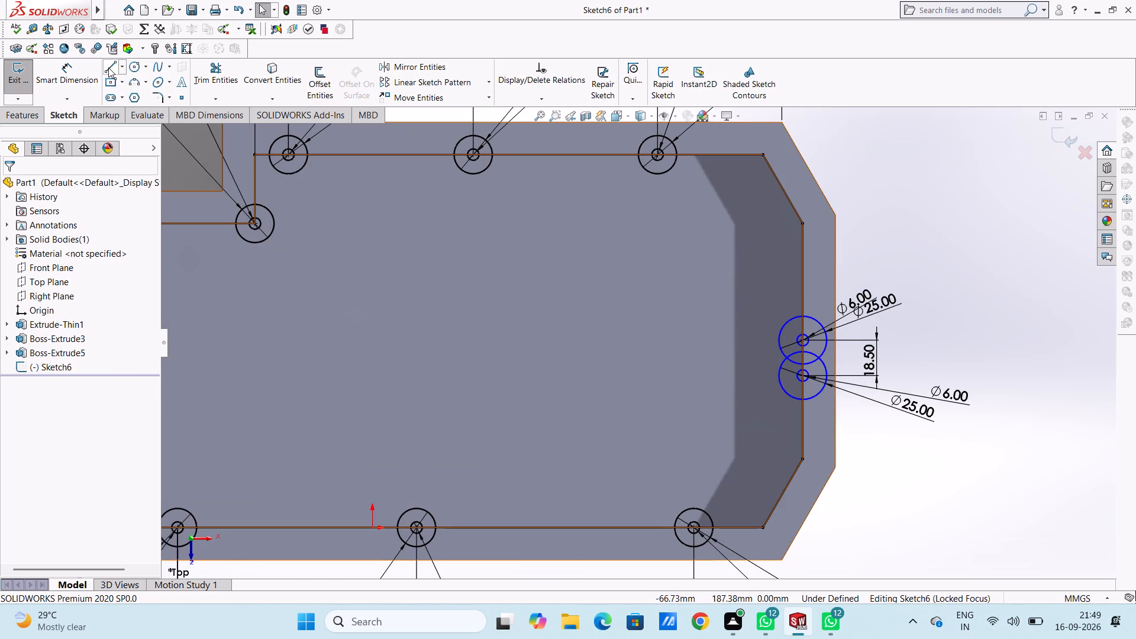
scroll(786, 312, "down", 4)
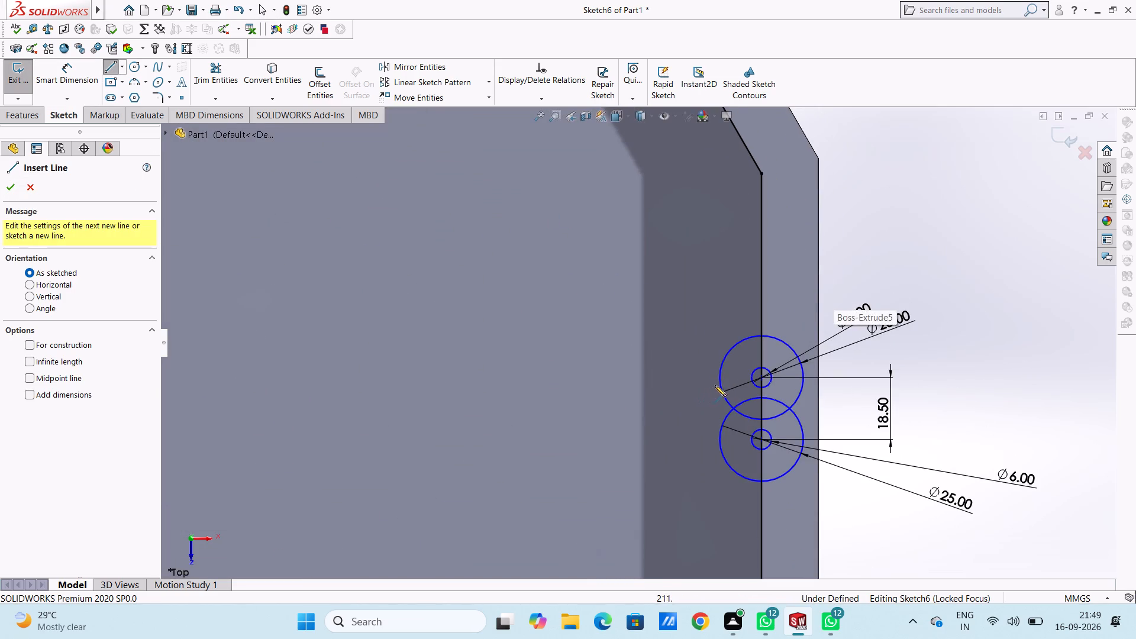
left_click(719, 380)
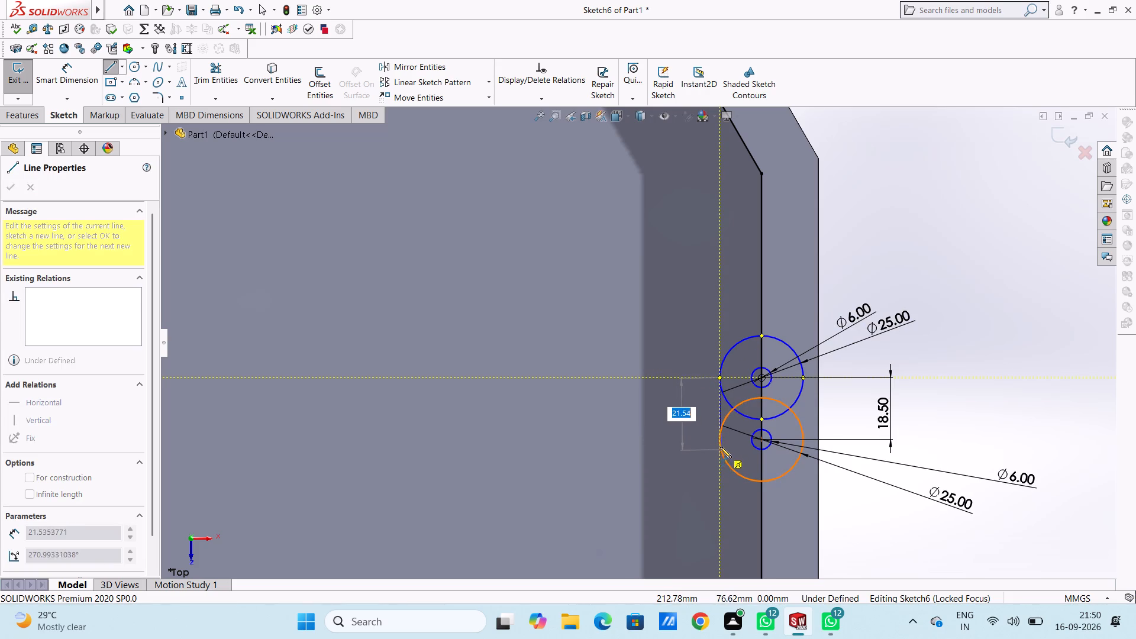
left_click(720, 440)
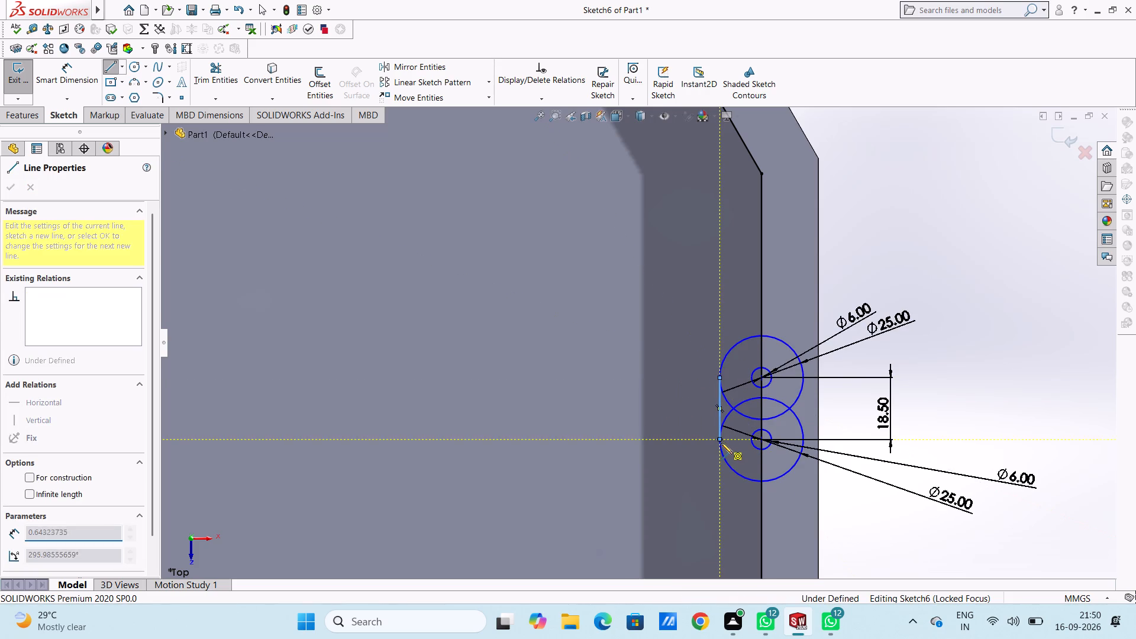
key("Escape")
key("Escape")
key("Escape")
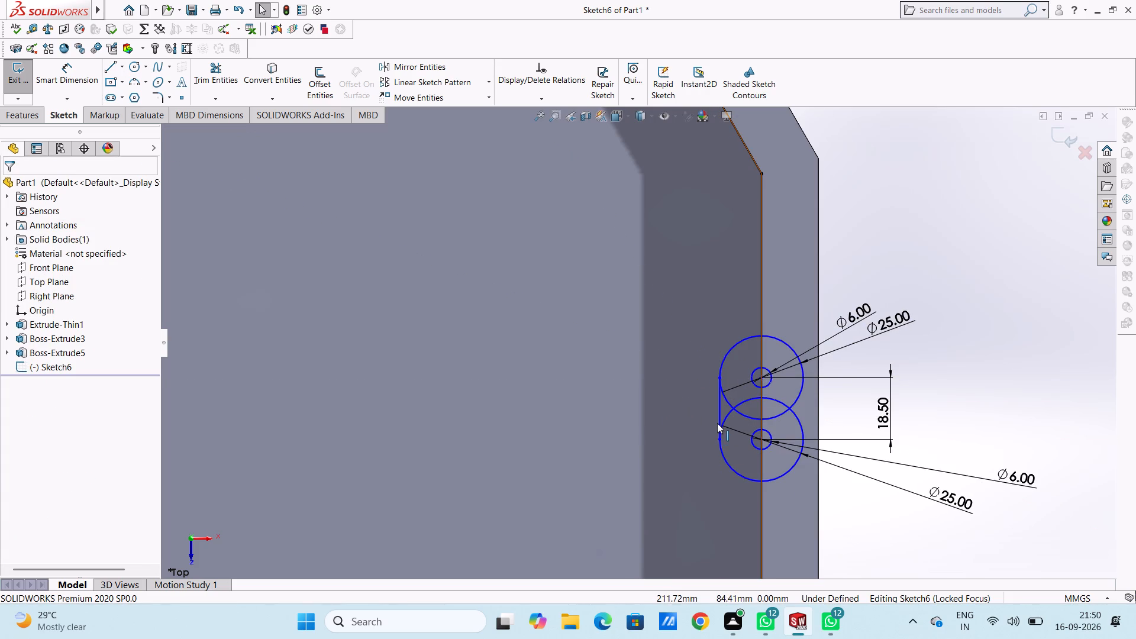
Trim the bevelled end's overlapping 25 mm circles, leaving only two quarter arcs joined by the vertical line inside the inner wall edge.
scroll(719, 430, "up", 5)
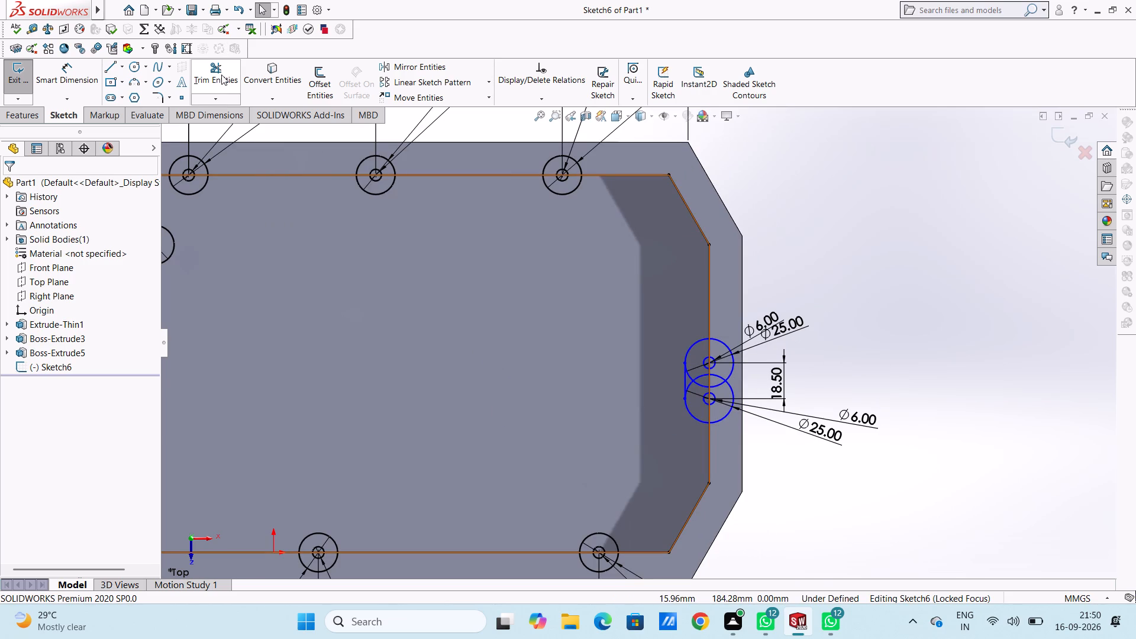
left_click(218, 74)
scroll(663, 346, "down", 4)
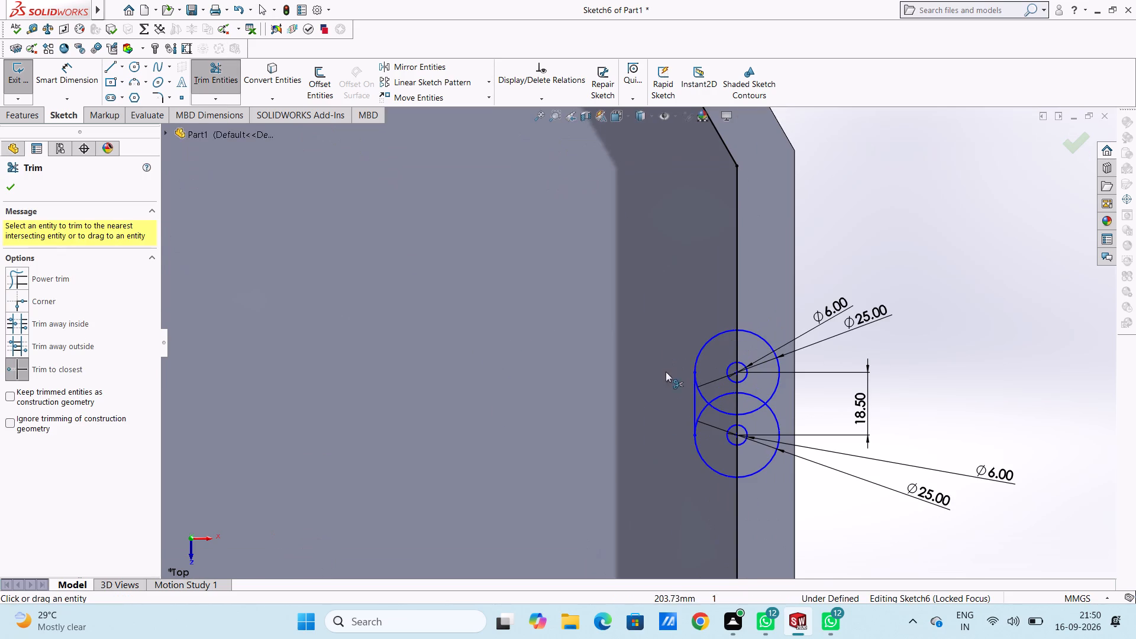
left_click(700, 396)
left_click(707, 404)
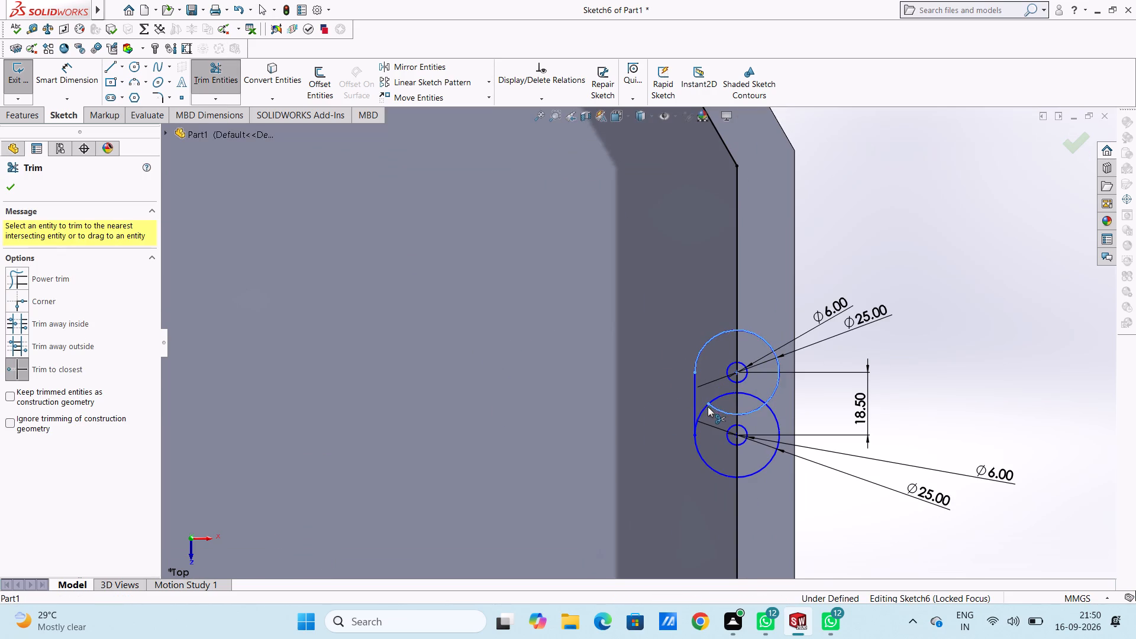
left_click(706, 408)
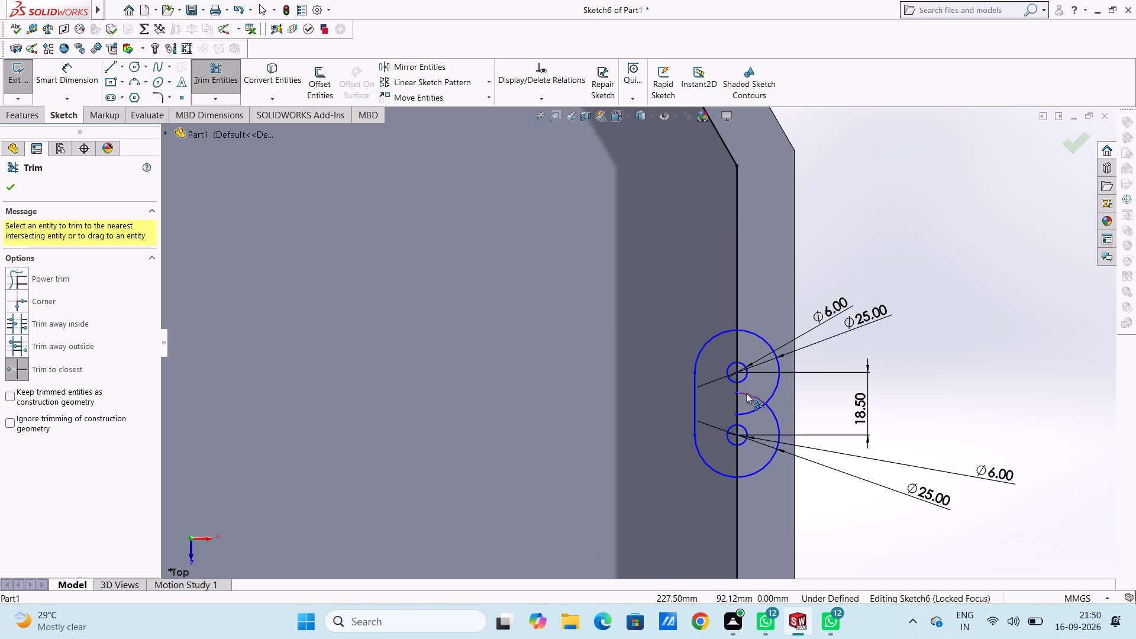
left_click(748, 395)
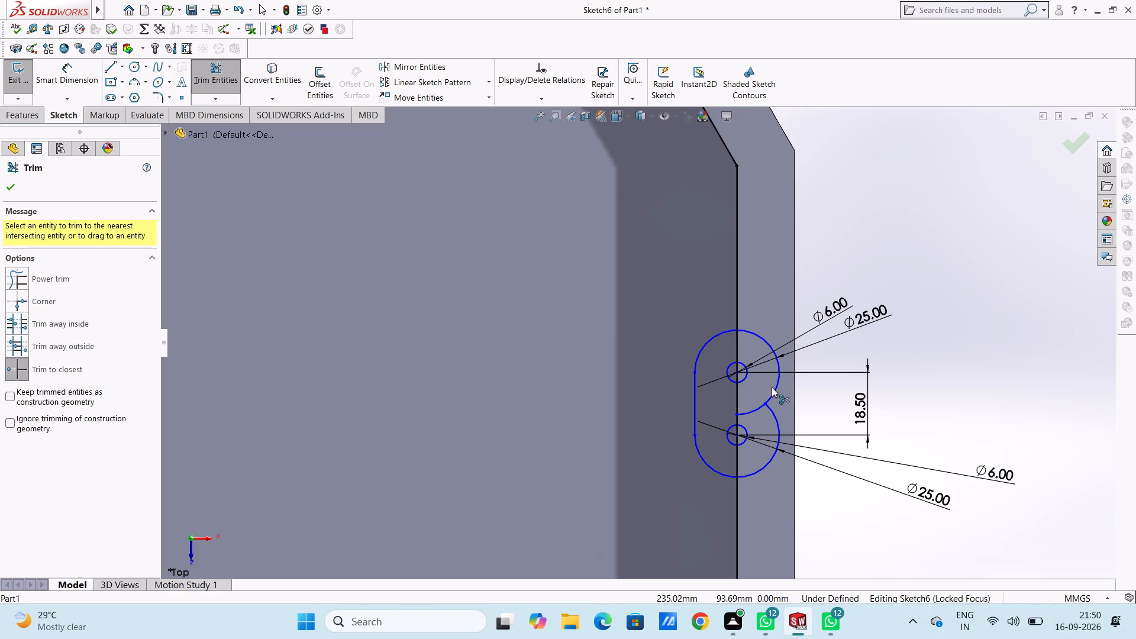
left_click(774, 389)
left_click(775, 416)
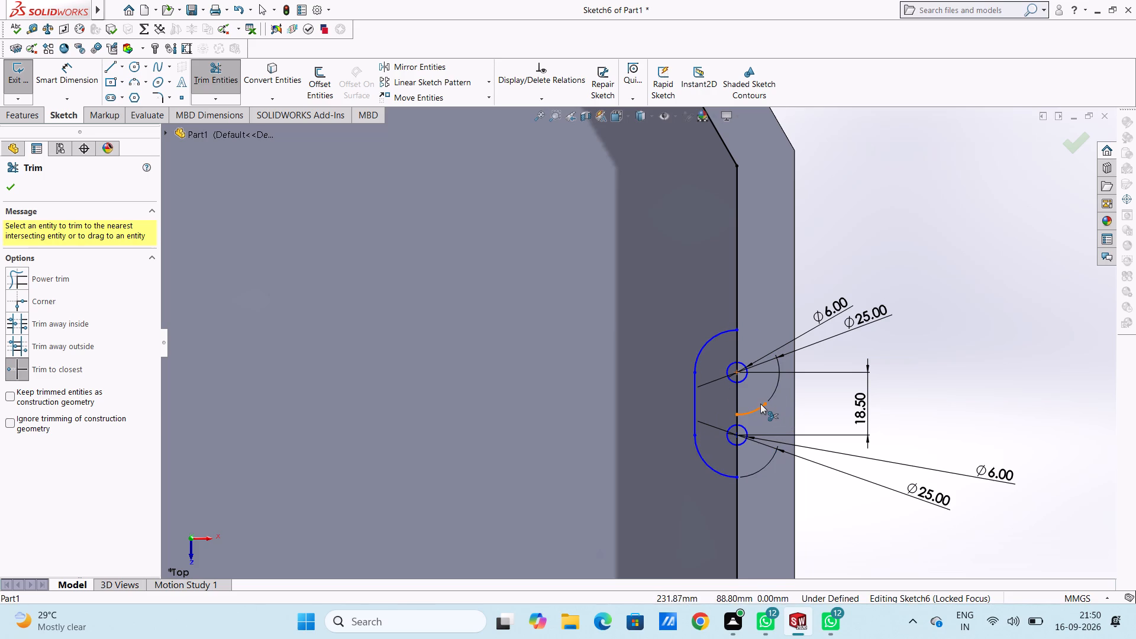
left_click(761, 404)
left_click(760, 407)
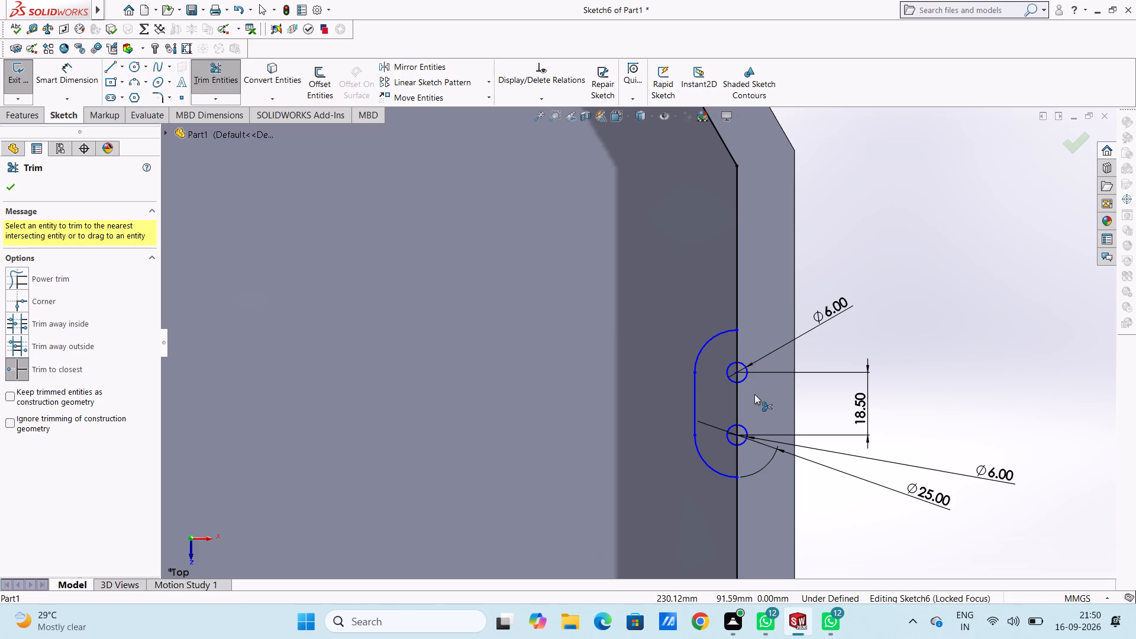
scroll(752, 394, "up", 5)
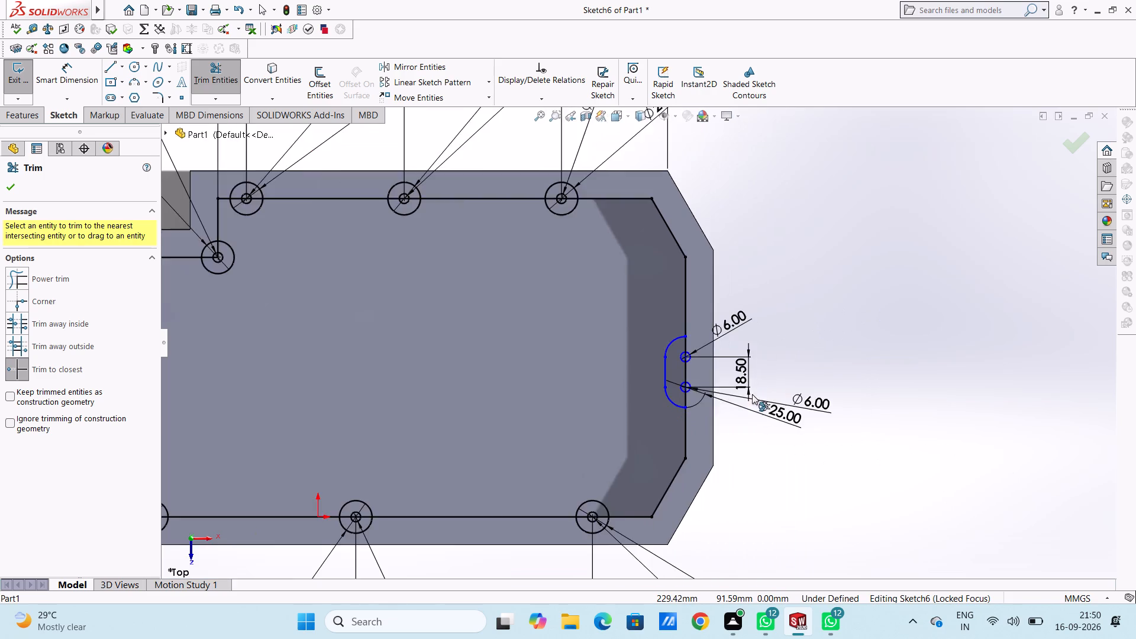
scroll(752, 394, "up", 3)
scroll(611, 514, "down", 3)
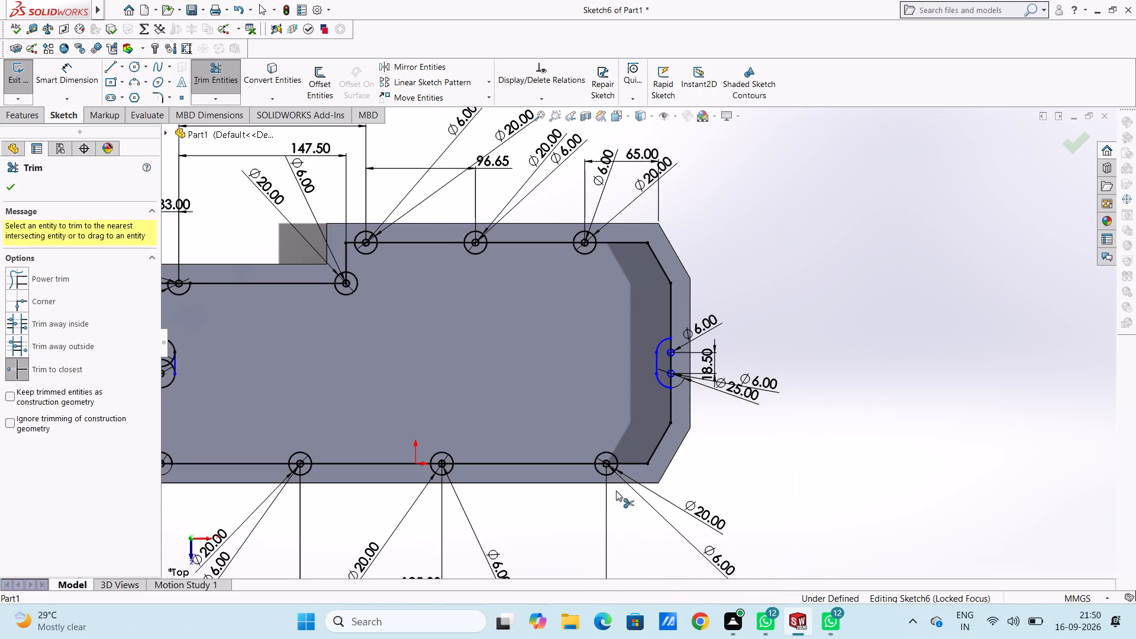
Trim away the outer halves of the three untrimmed 20 mm circles along the long straight edge opposite the step.
scroll(616, 490, "down", 2)
left_click(592, 406)
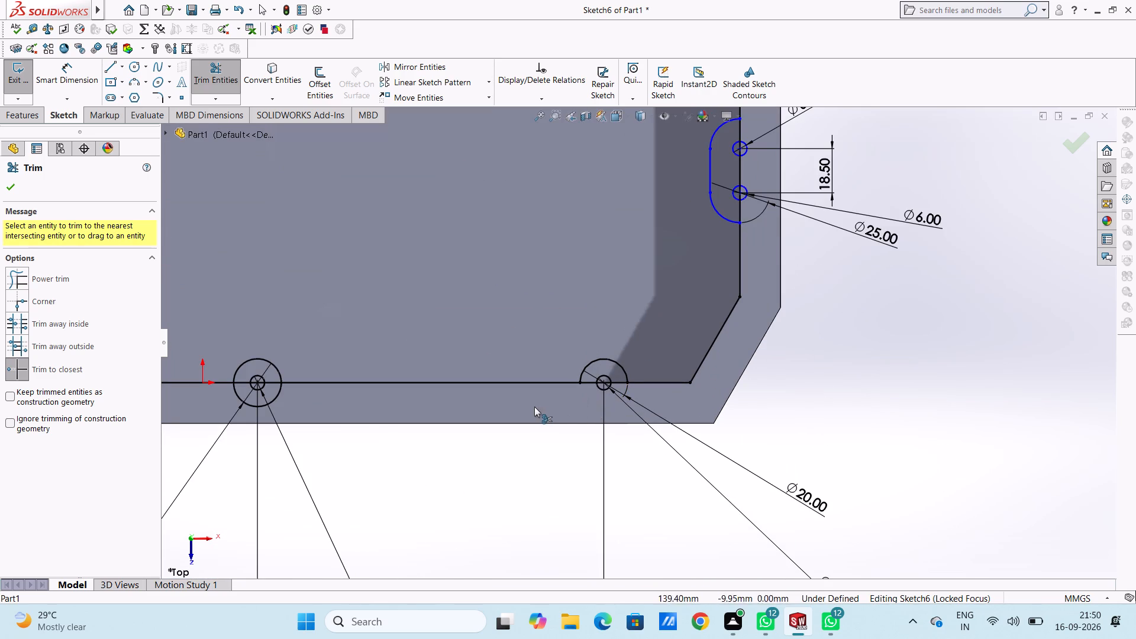
left_click(262, 404)
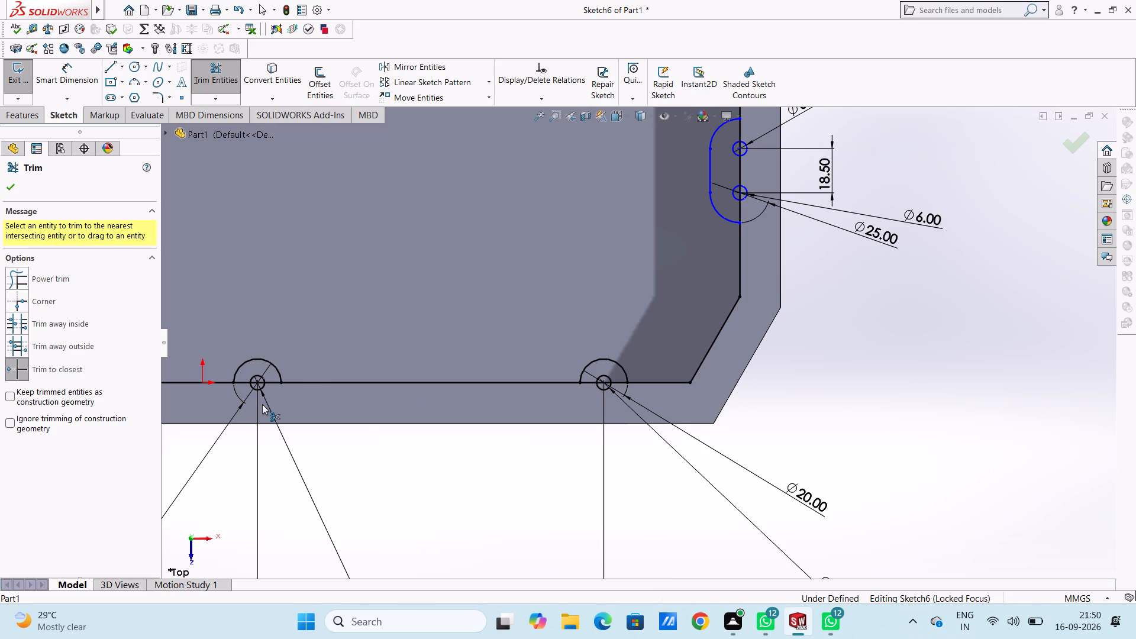
scroll(262, 404, "up", 8)
scroll(399, 362, "down", 5)
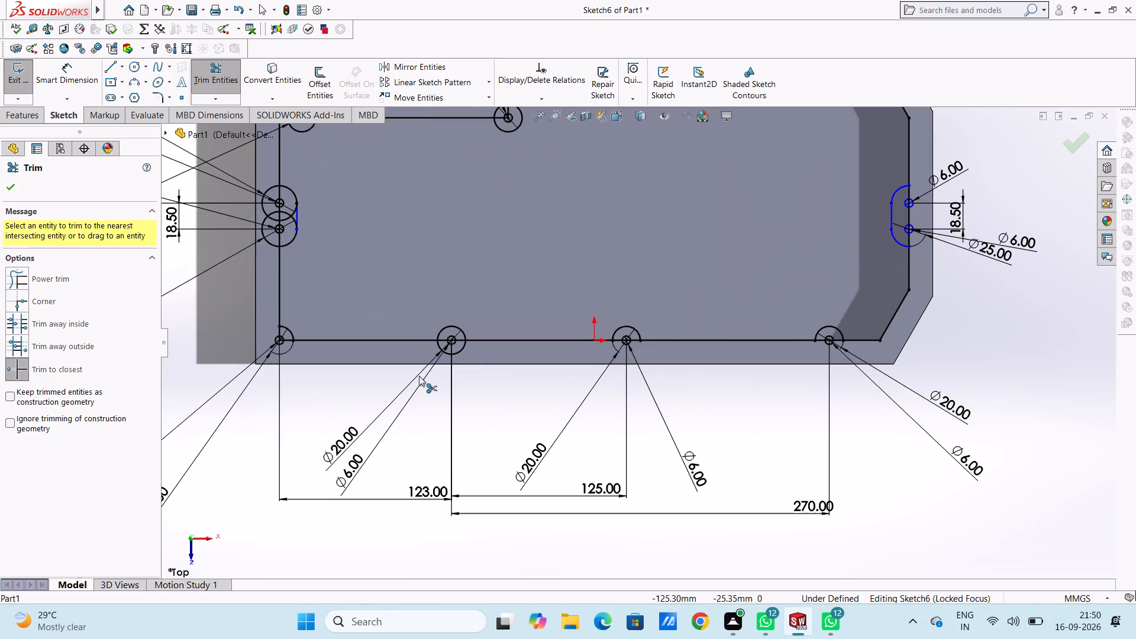
left_click(447, 353)
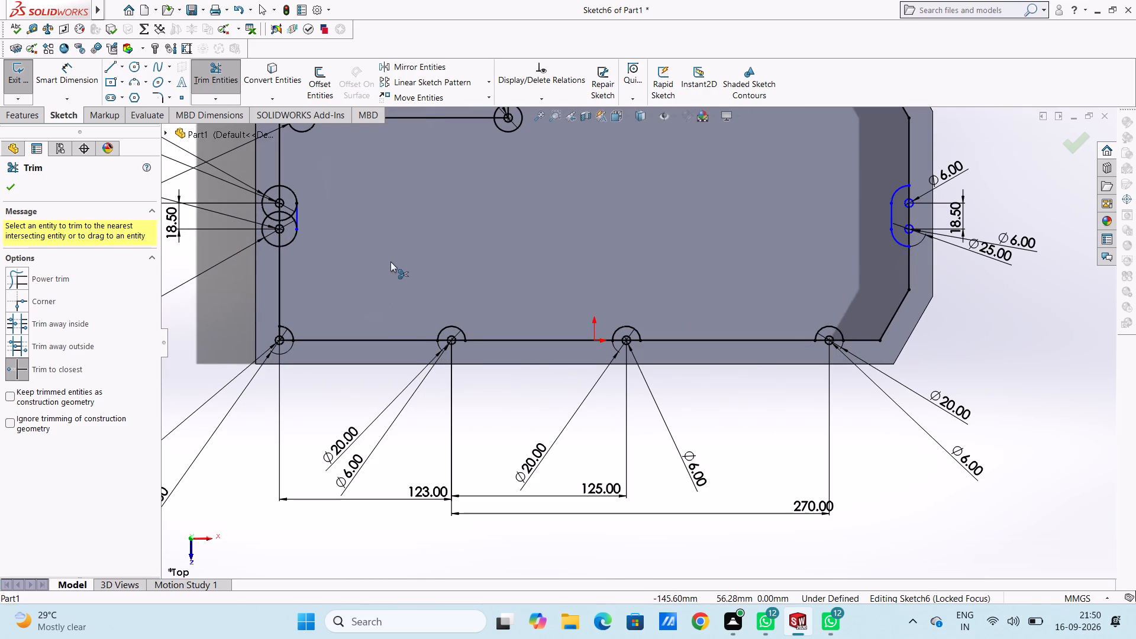
Trim the square end's overlapping 25 mm circles, leaving only two quarter arcs joined by the vertical line inside the inner wall edge.
left_click(273, 188)
left_click(270, 212)
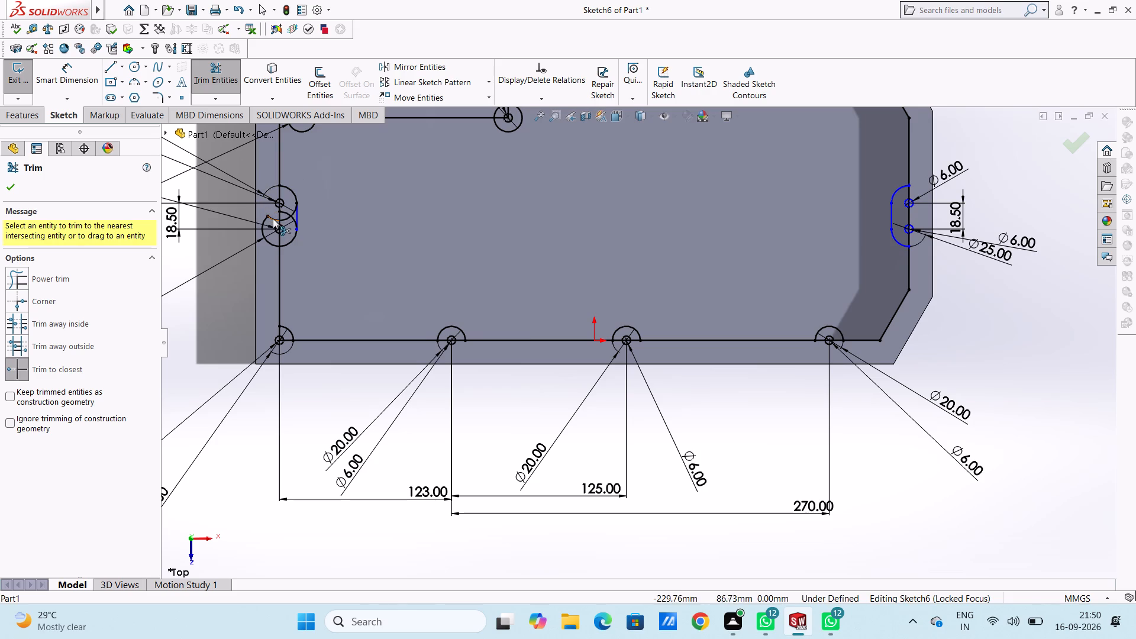
left_click(273, 218)
left_click(264, 221)
scroll(287, 212, "down", 5)
left_click(347, 235)
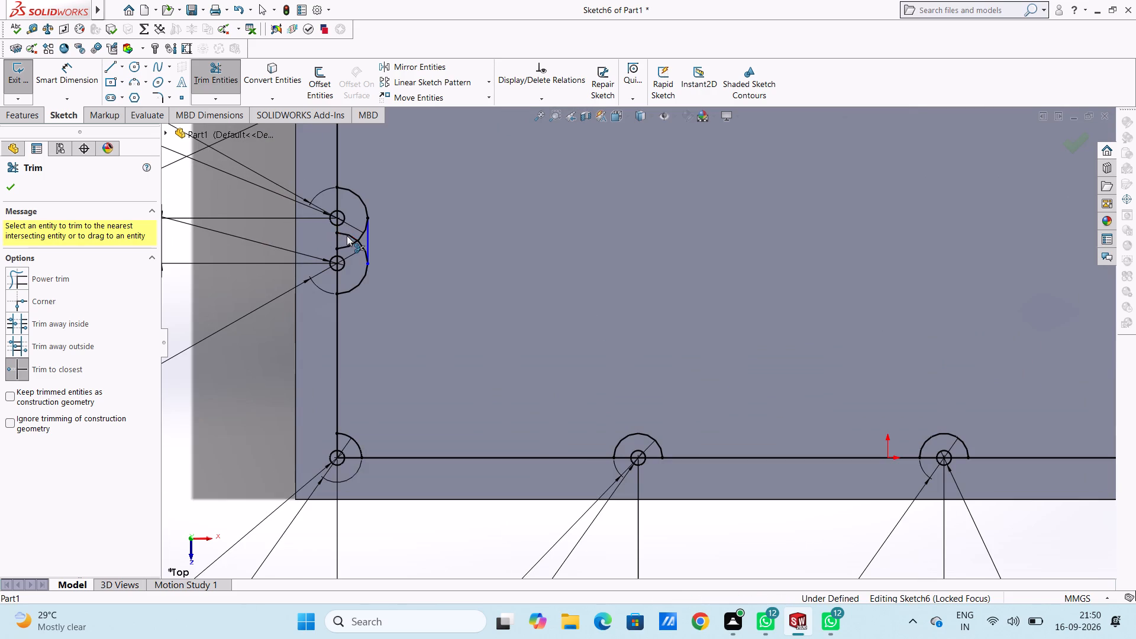
left_click(347, 242)
left_click(348, 245)
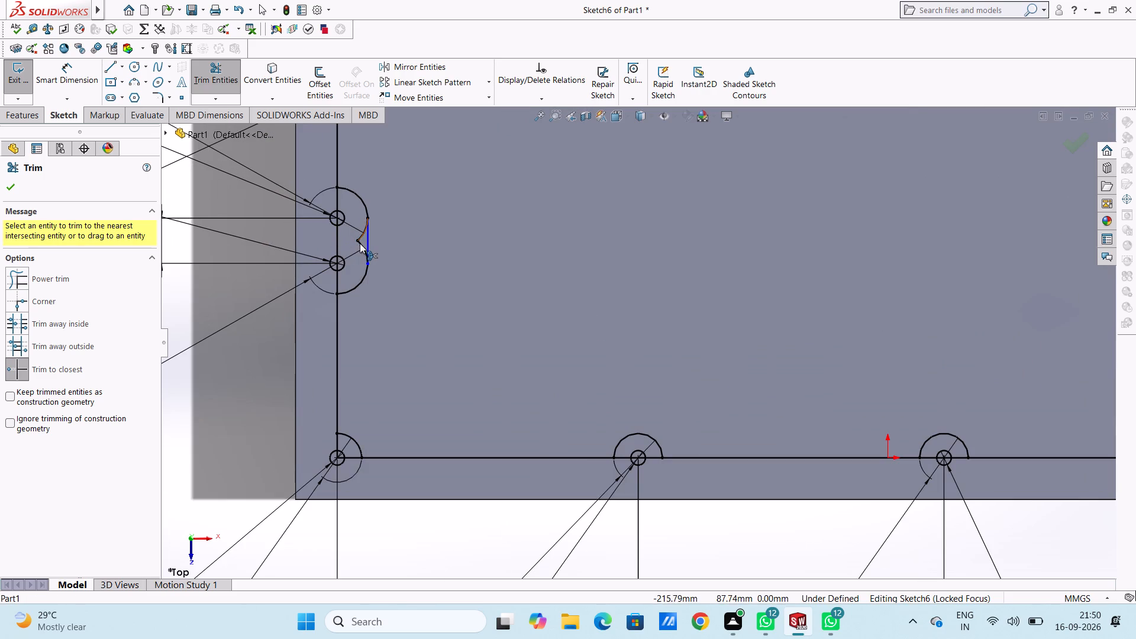
left_click(360, 243)
left_click(362, 247)
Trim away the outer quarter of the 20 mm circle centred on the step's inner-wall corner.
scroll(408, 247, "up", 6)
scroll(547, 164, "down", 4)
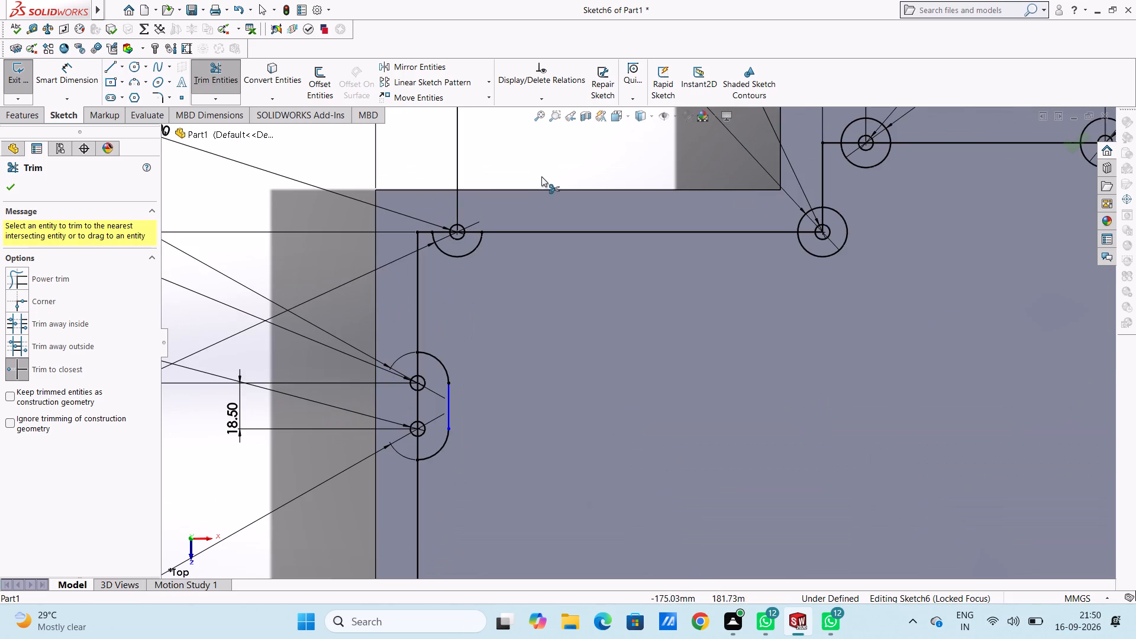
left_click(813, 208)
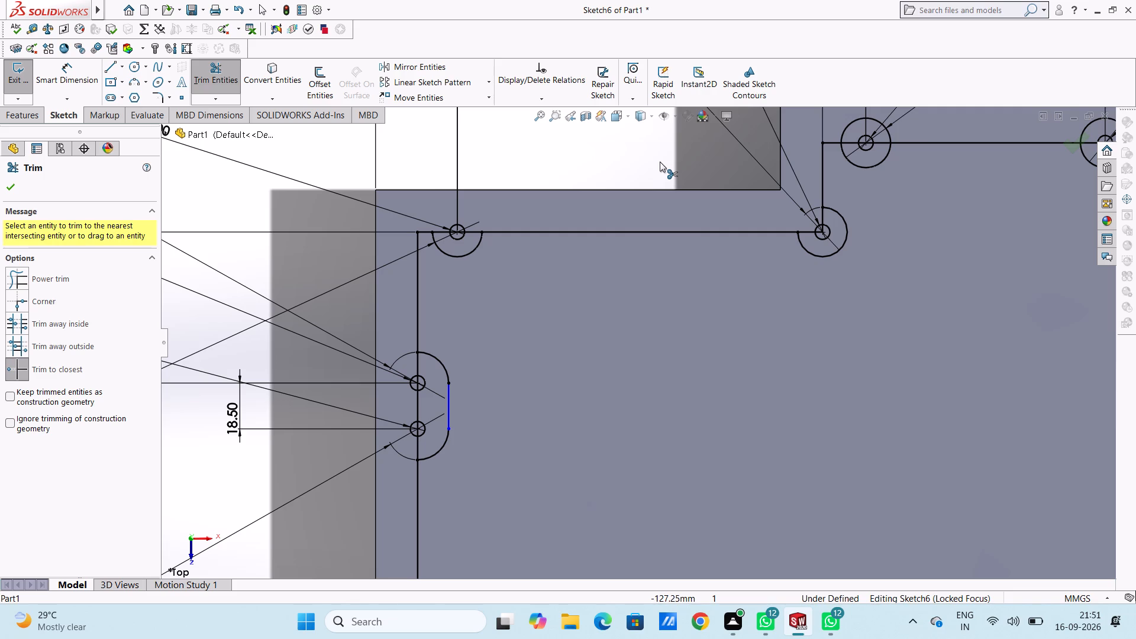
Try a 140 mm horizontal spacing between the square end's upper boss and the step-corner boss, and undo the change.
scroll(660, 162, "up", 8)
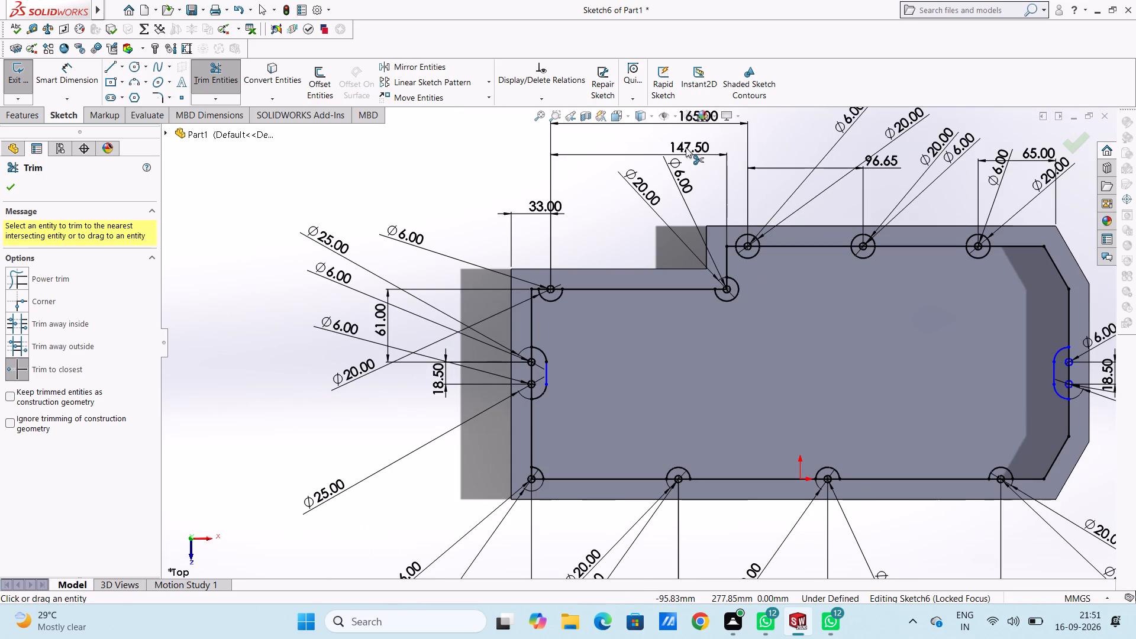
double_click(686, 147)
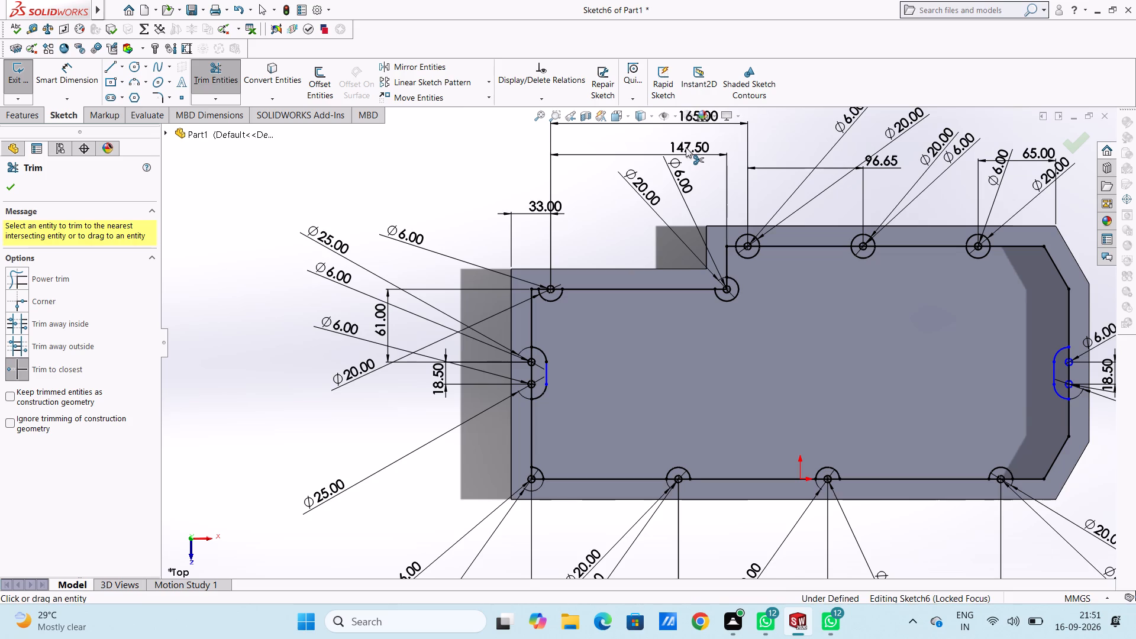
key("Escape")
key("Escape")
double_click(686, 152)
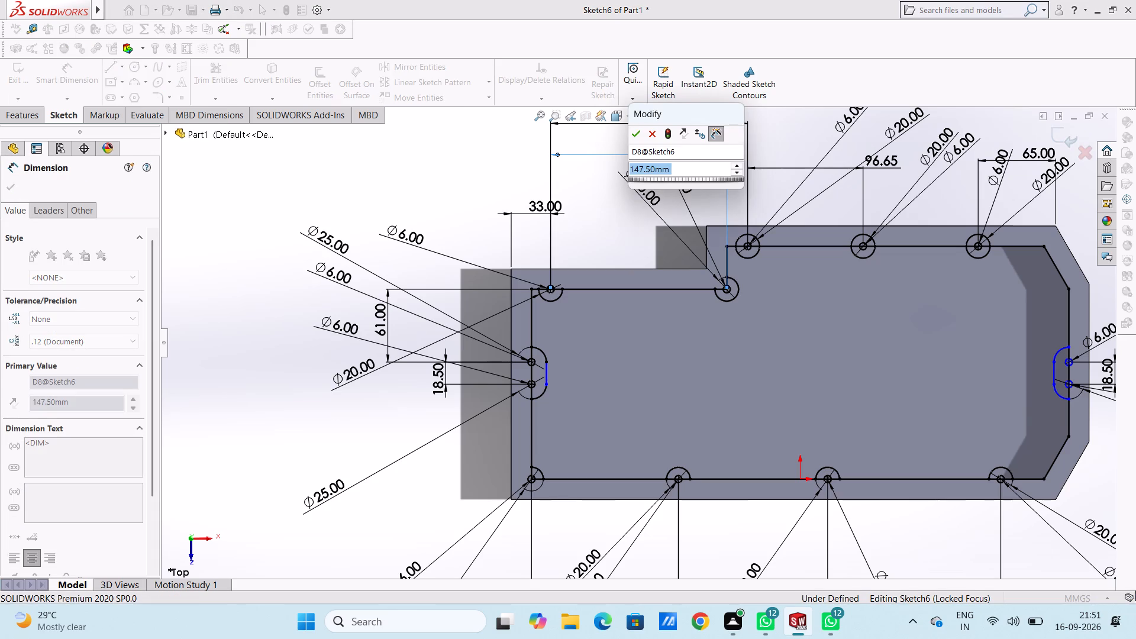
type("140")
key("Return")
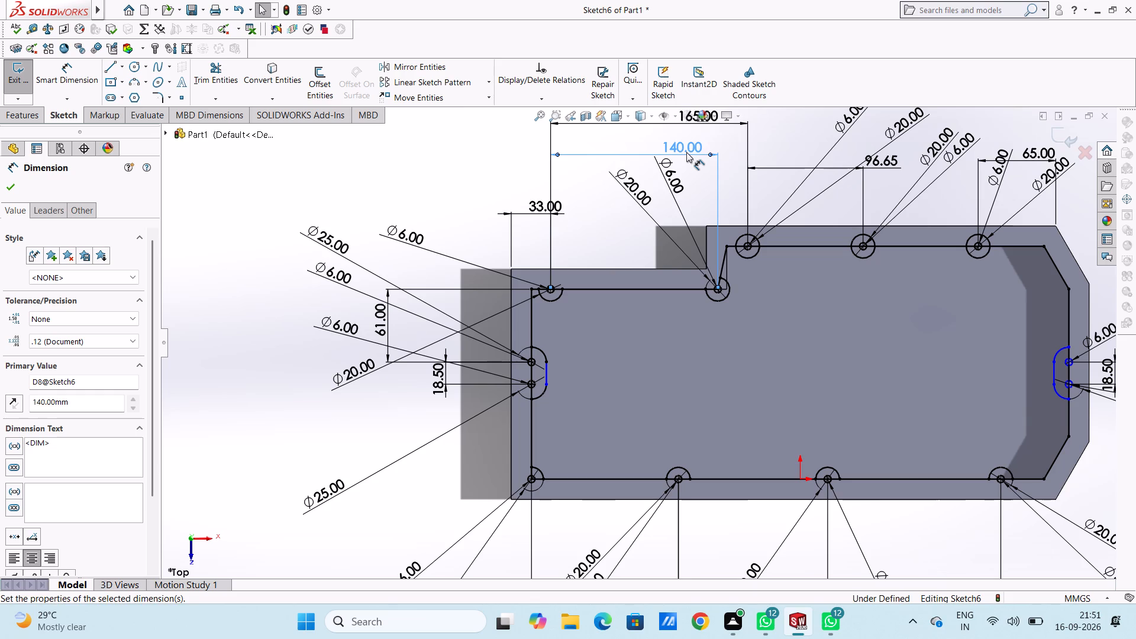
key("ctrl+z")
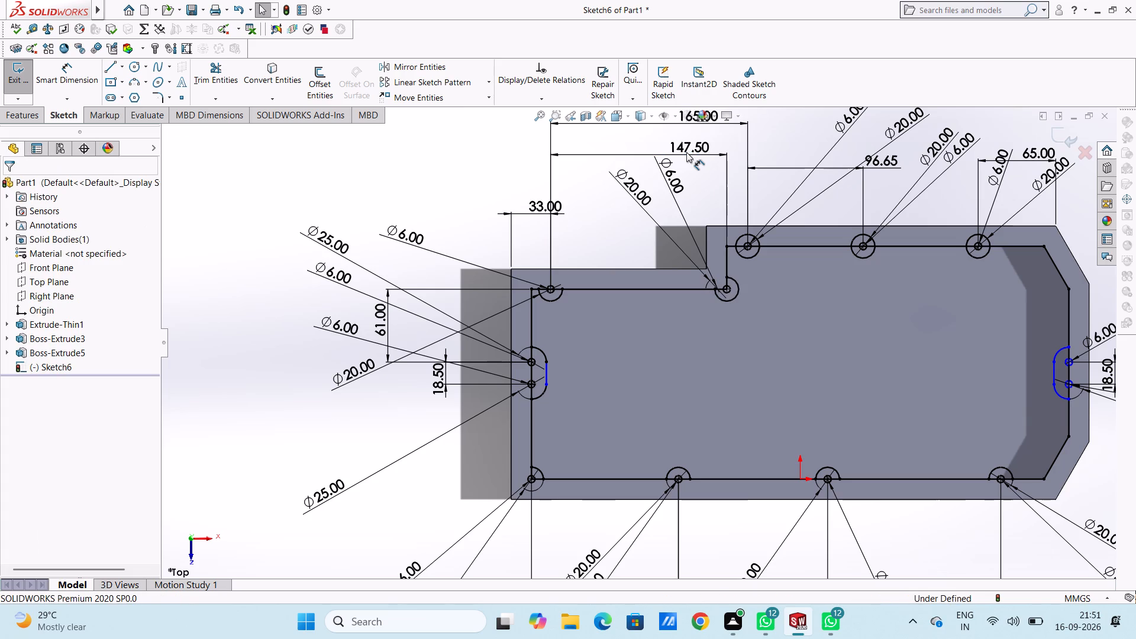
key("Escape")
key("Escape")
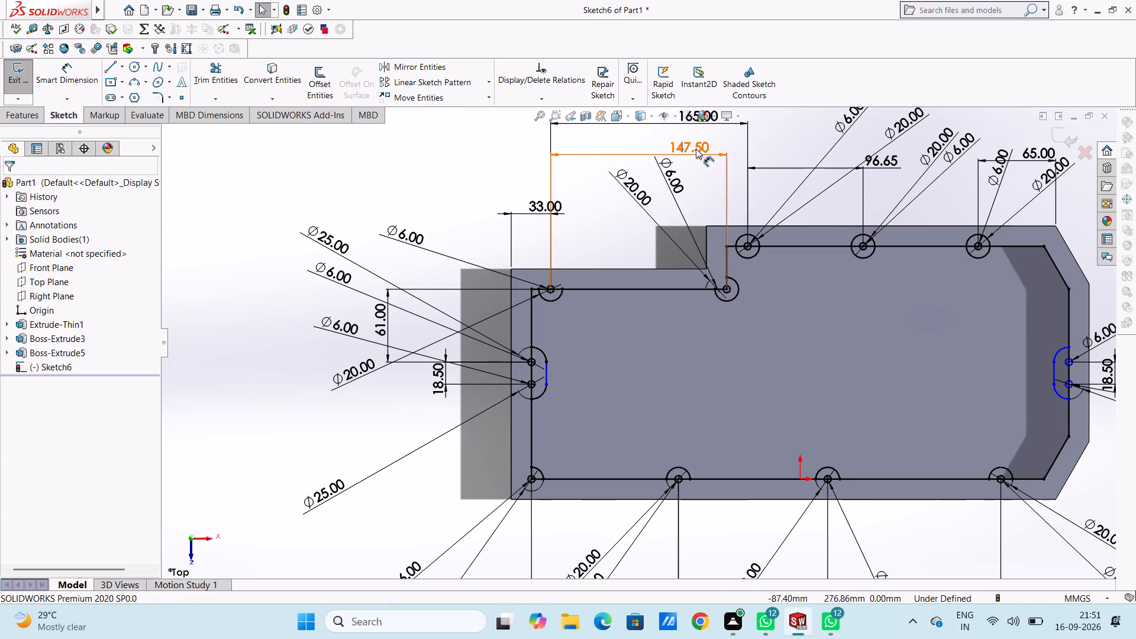
Delete the step-corner boss: its 147.5 mm spacing dimension, its trimmed 20 mm arc and its 6 mm circle.
left_click(696, 149)
key("Delete")
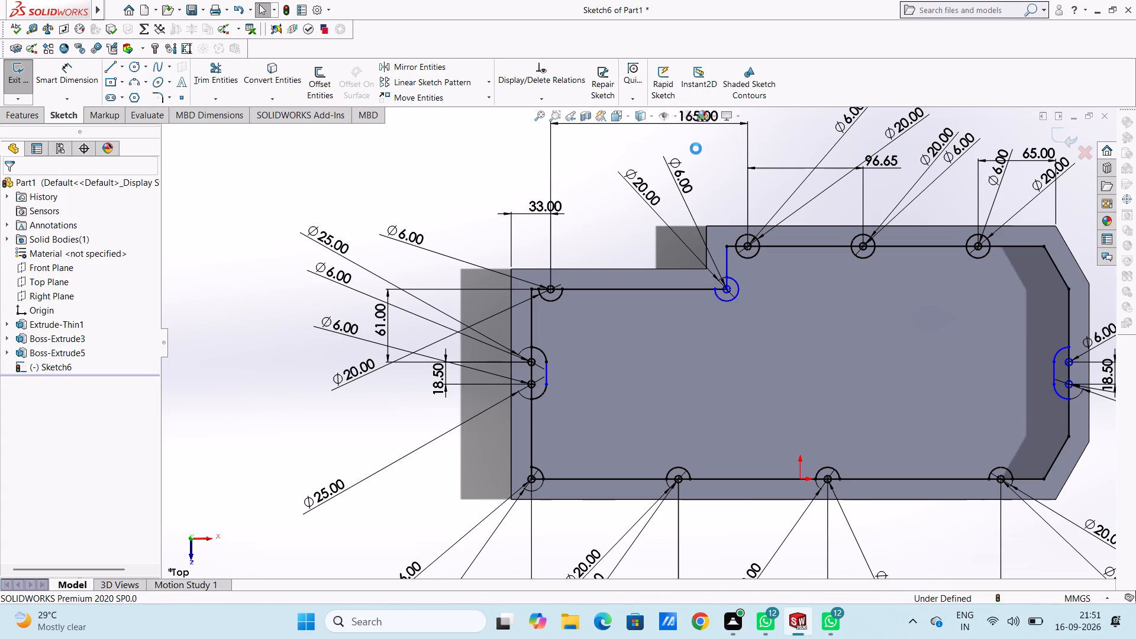
left_click(738, 289)
key("Delete")
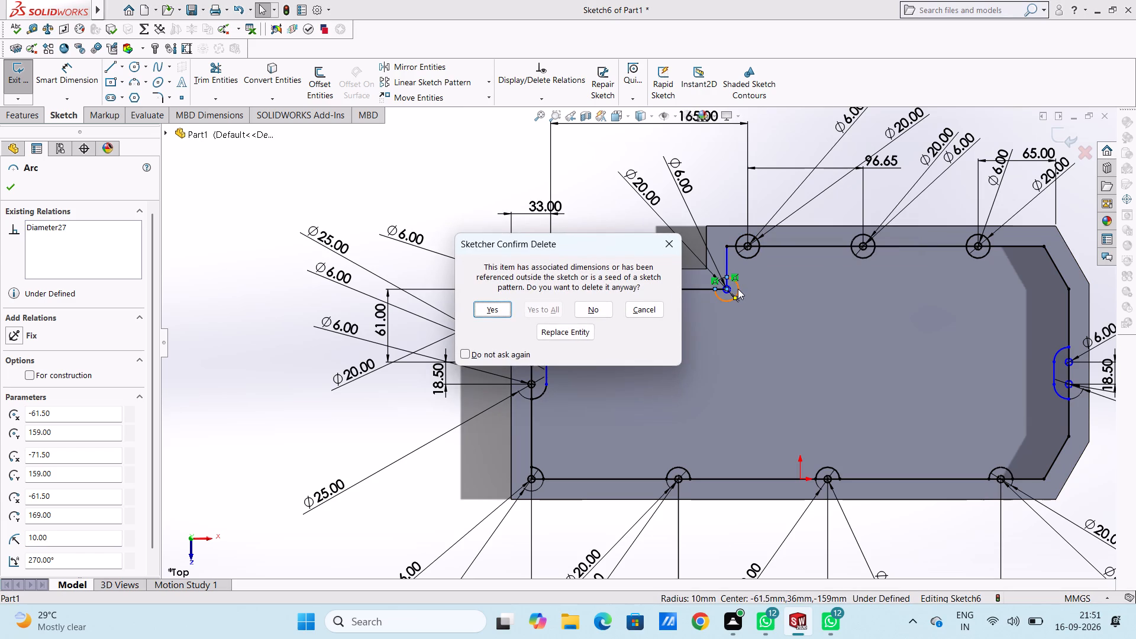
left_click(495, 313)
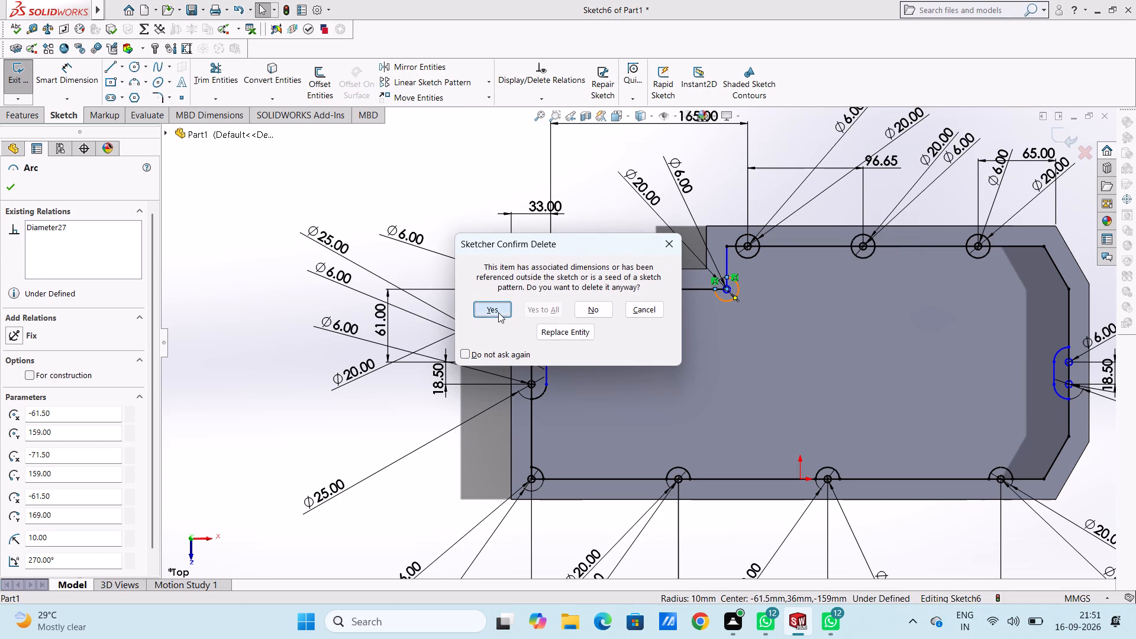
scroll(732, 293, "down", 6)
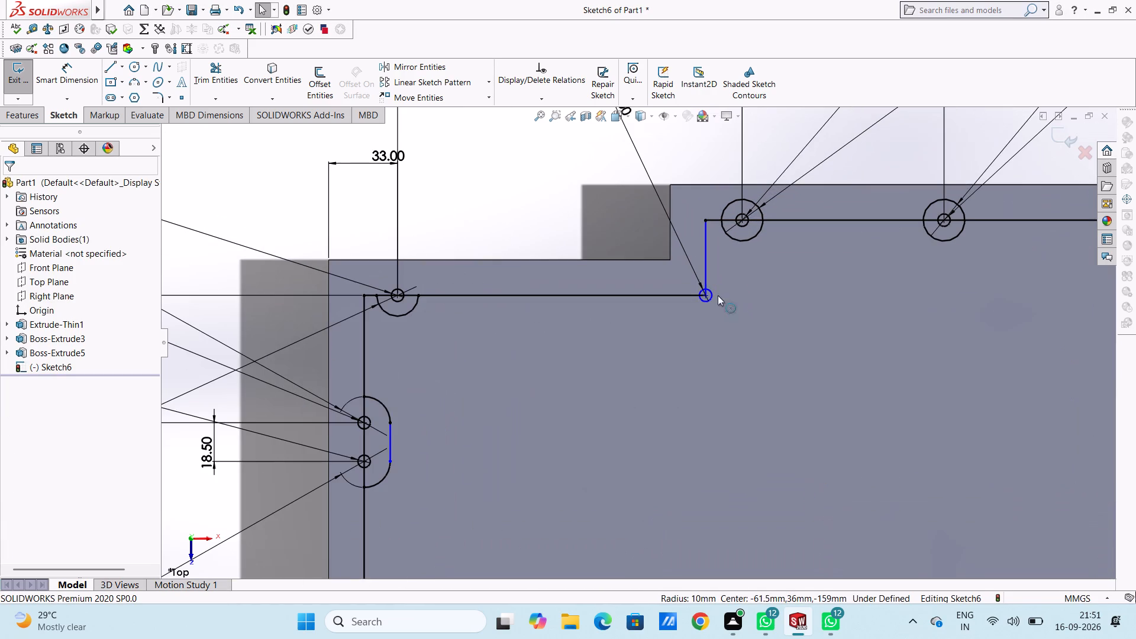
left_click(713, 298)
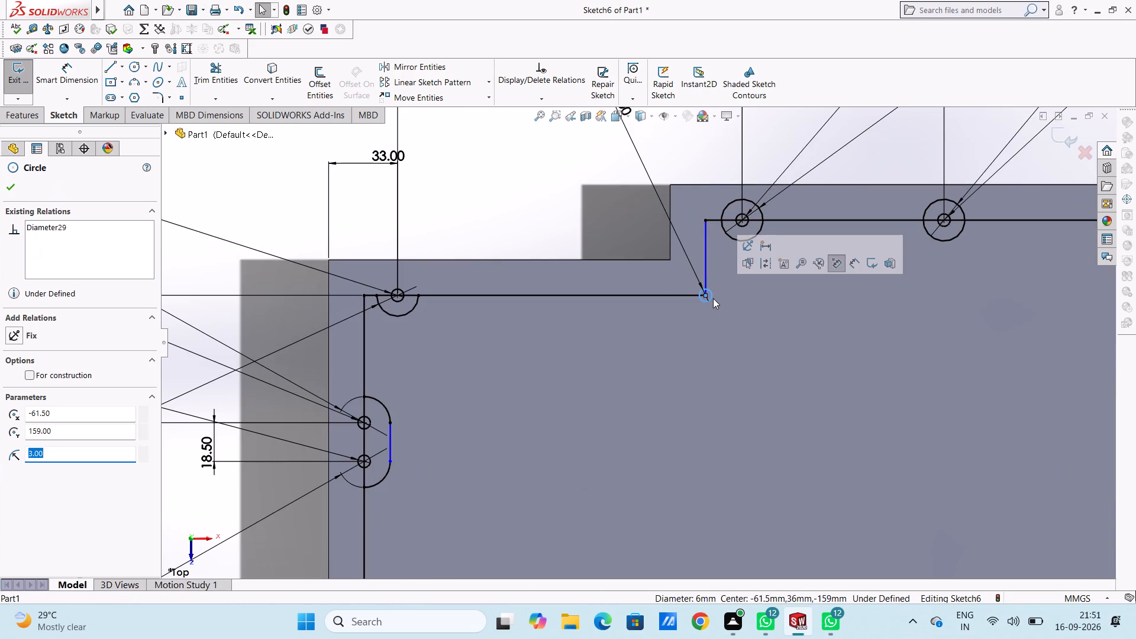
key("Delete")
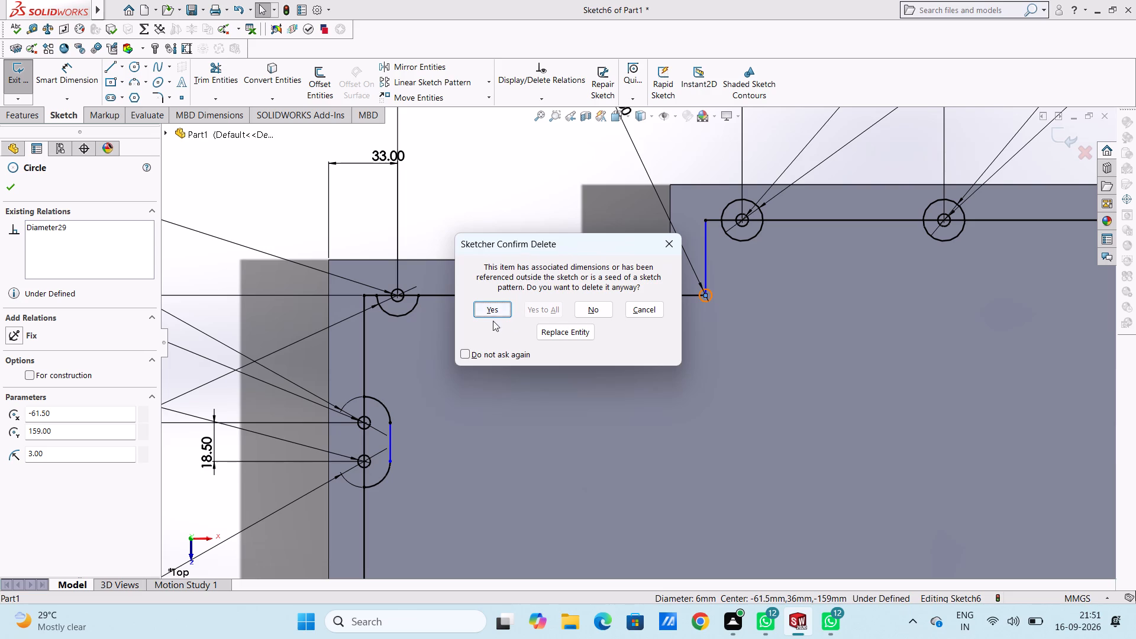
left_click(490, 306)
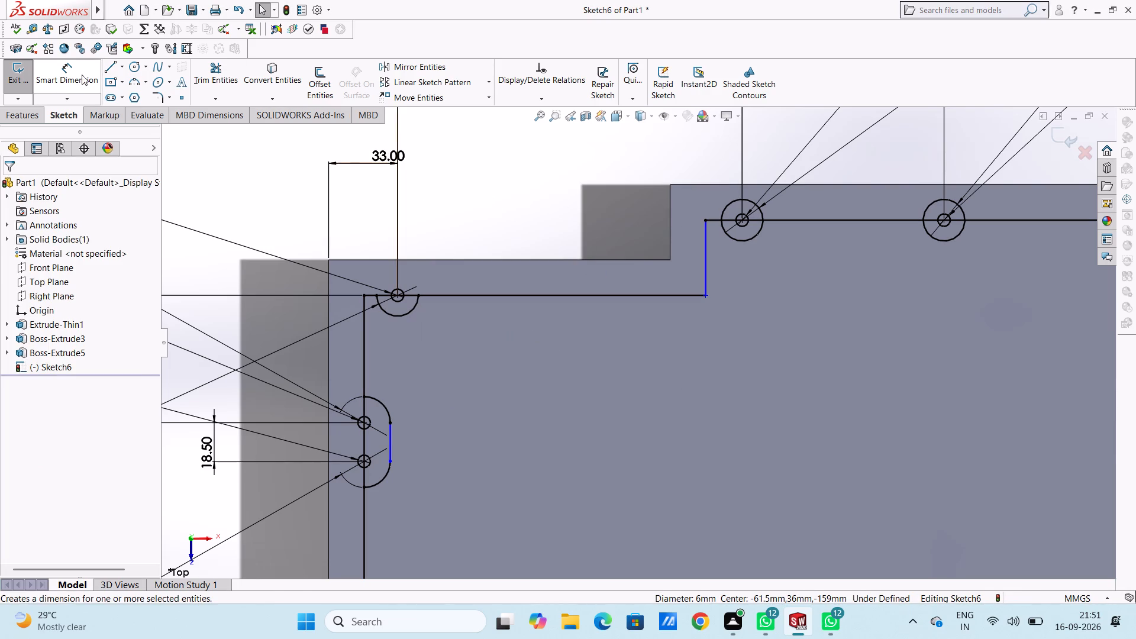
Draw concentric circles of radius 3 mm and 10 mm on the step's horizontal inner-wall line, vertically aligned with the outer step corner.
left_click(130, 66)
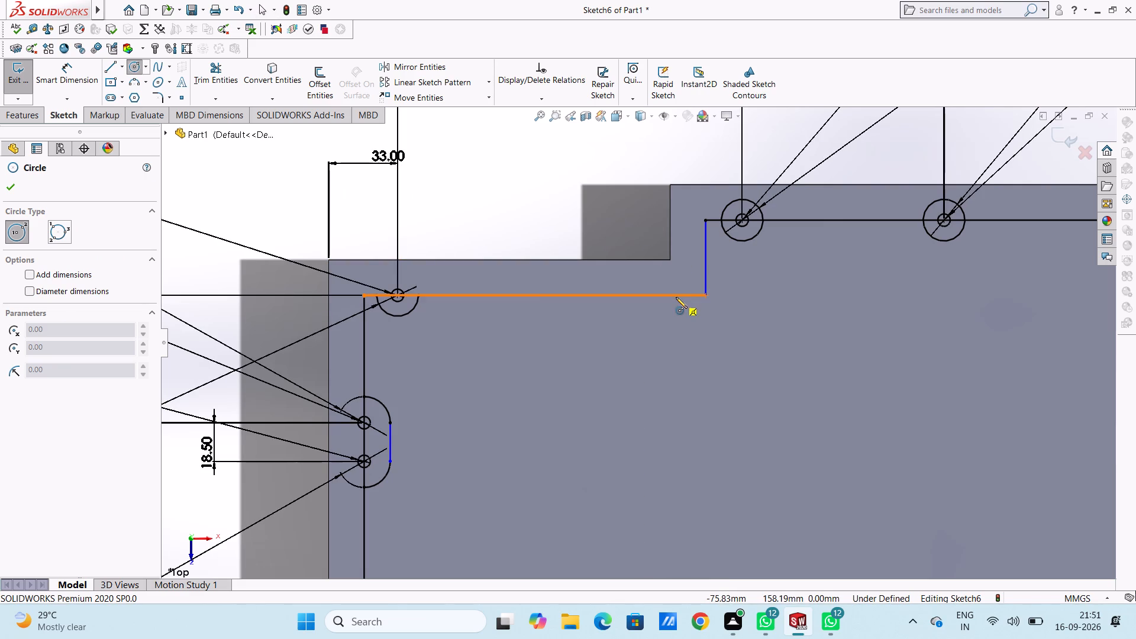
scroll(670, 295, "down", 5)
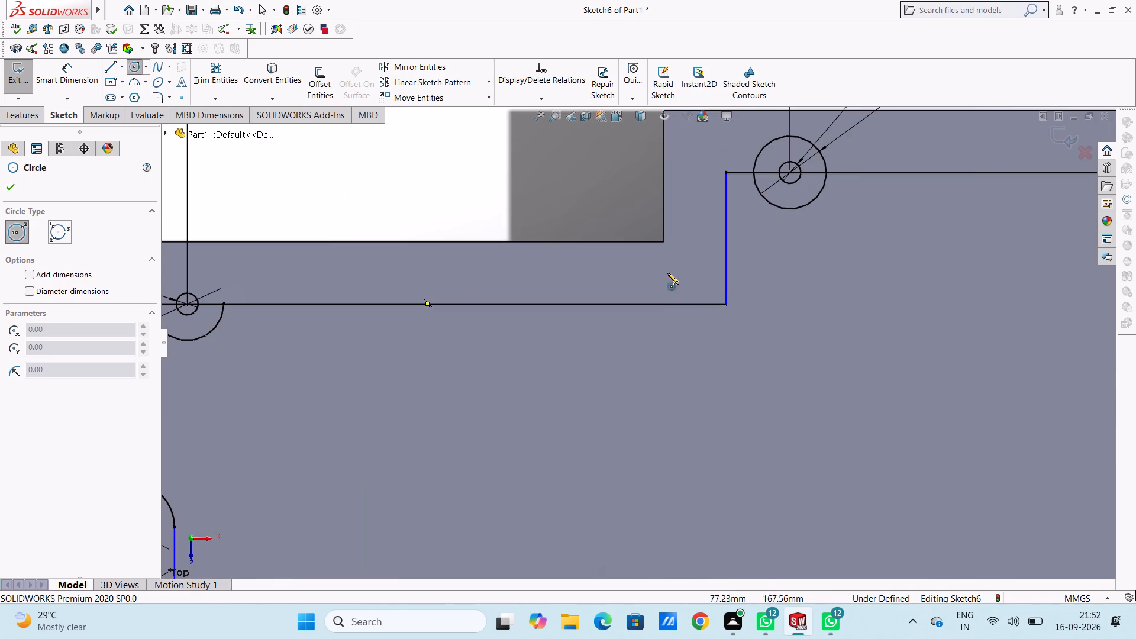
left_click(663, 306)
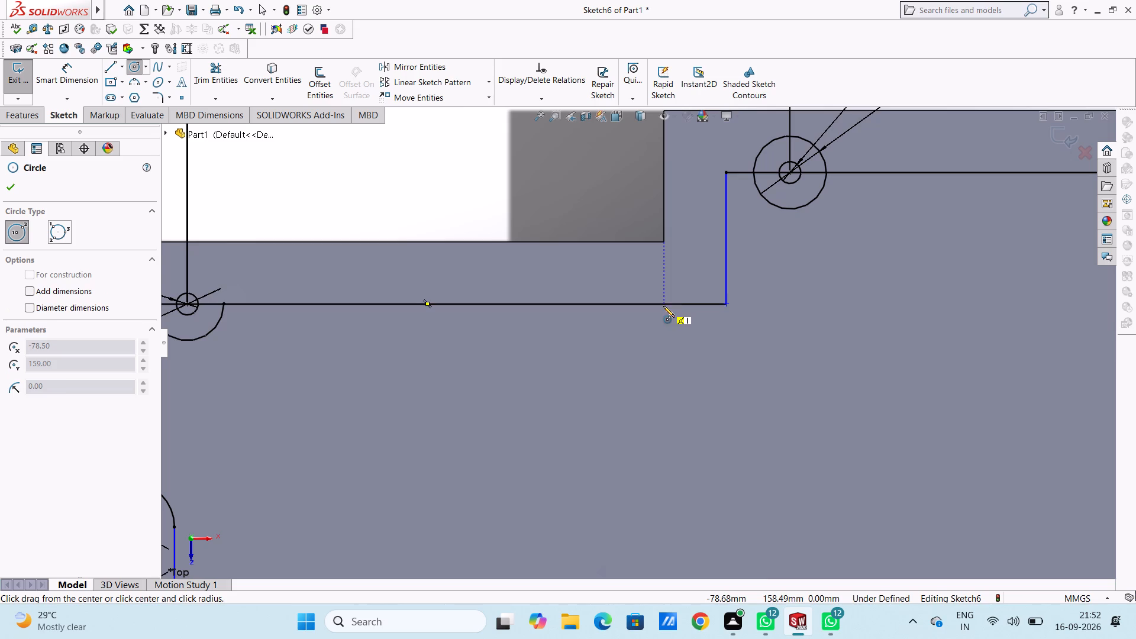
key("3")
key("Return")
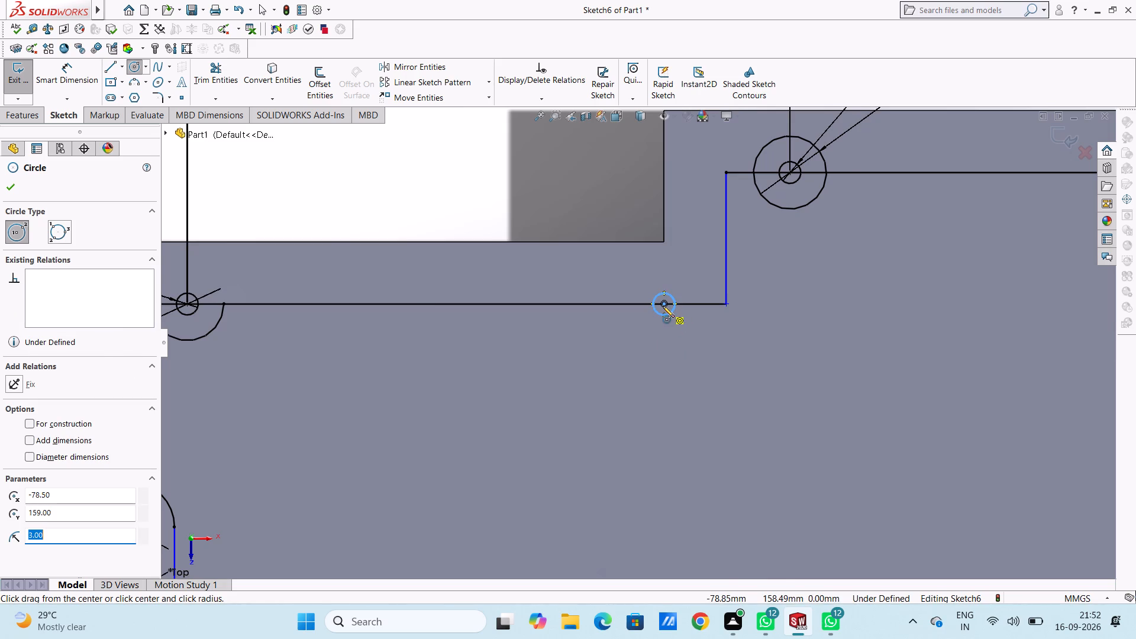
left_click(663, 302)
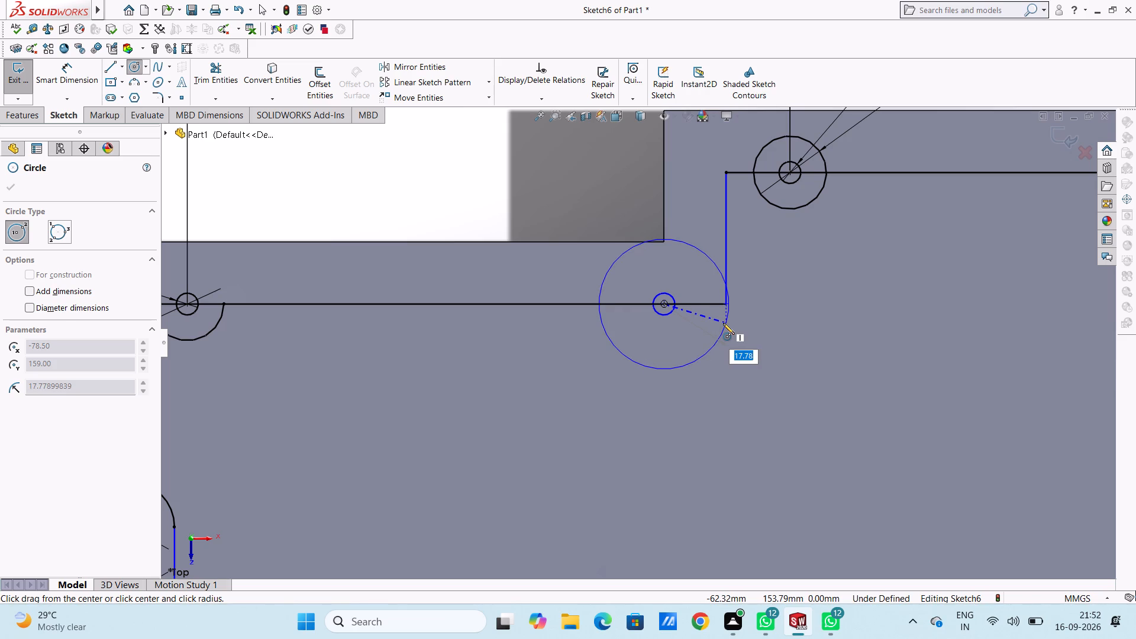
type("10")
key("Return")
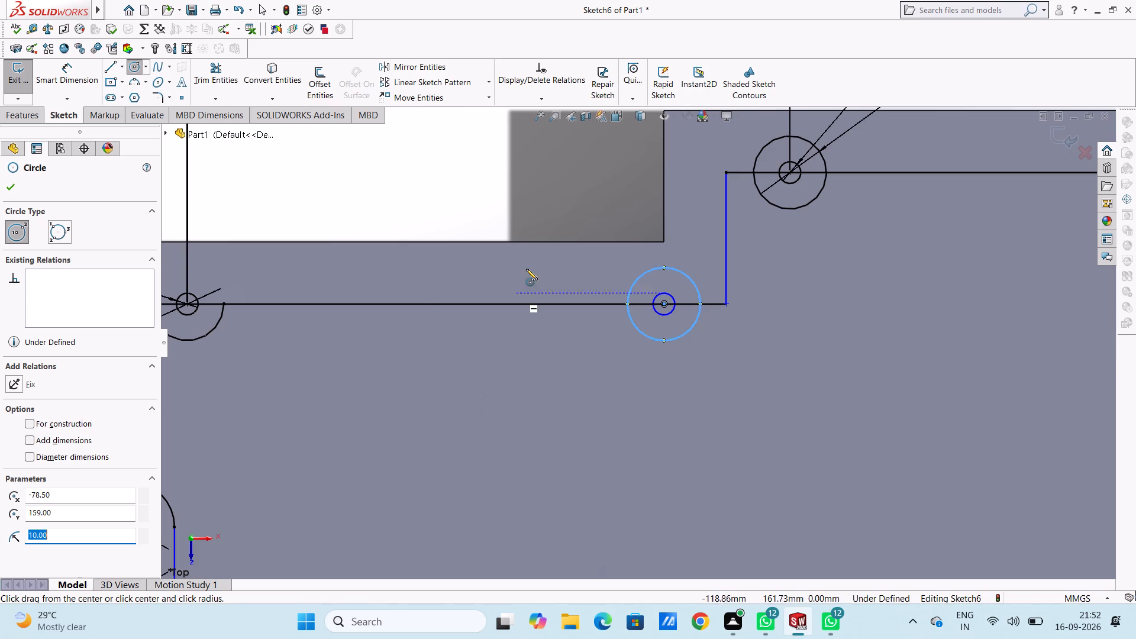
key("Escape")
key("Escape")
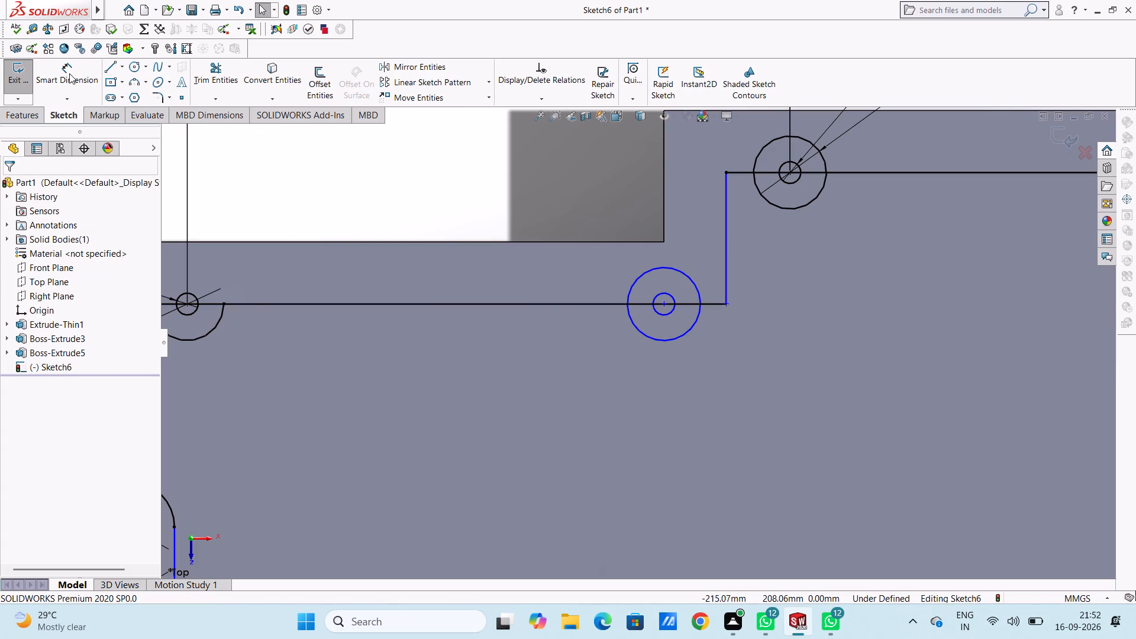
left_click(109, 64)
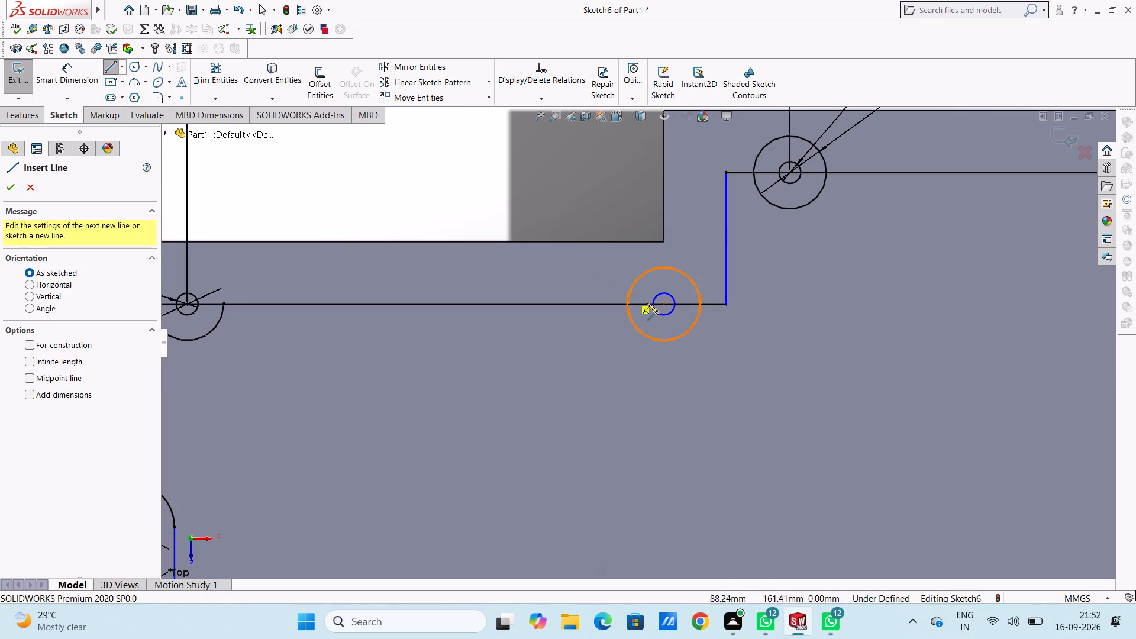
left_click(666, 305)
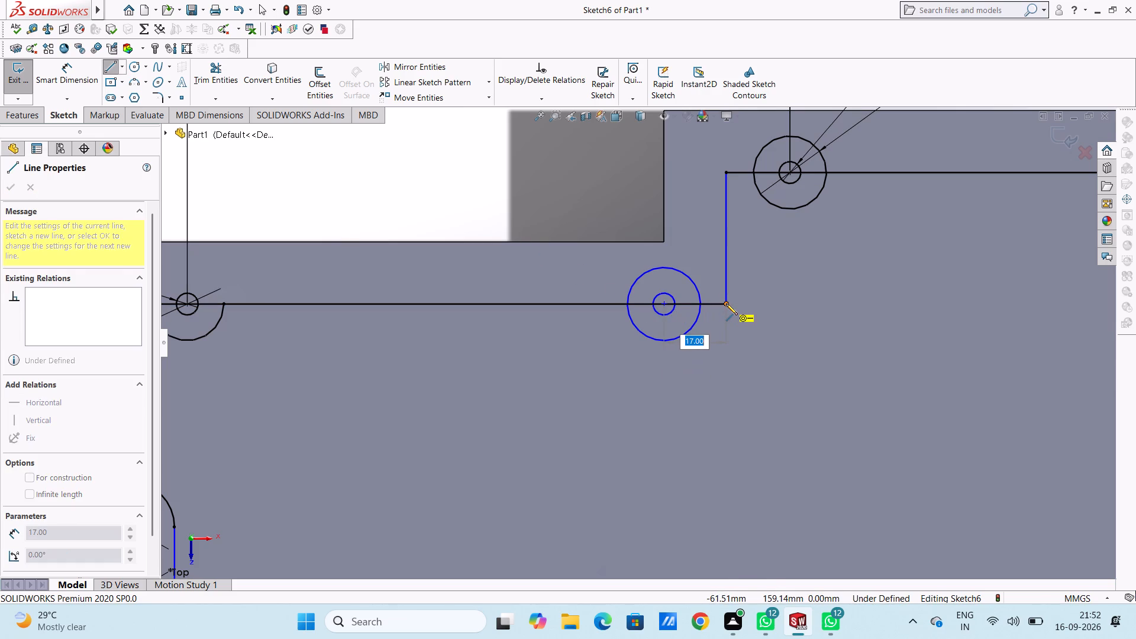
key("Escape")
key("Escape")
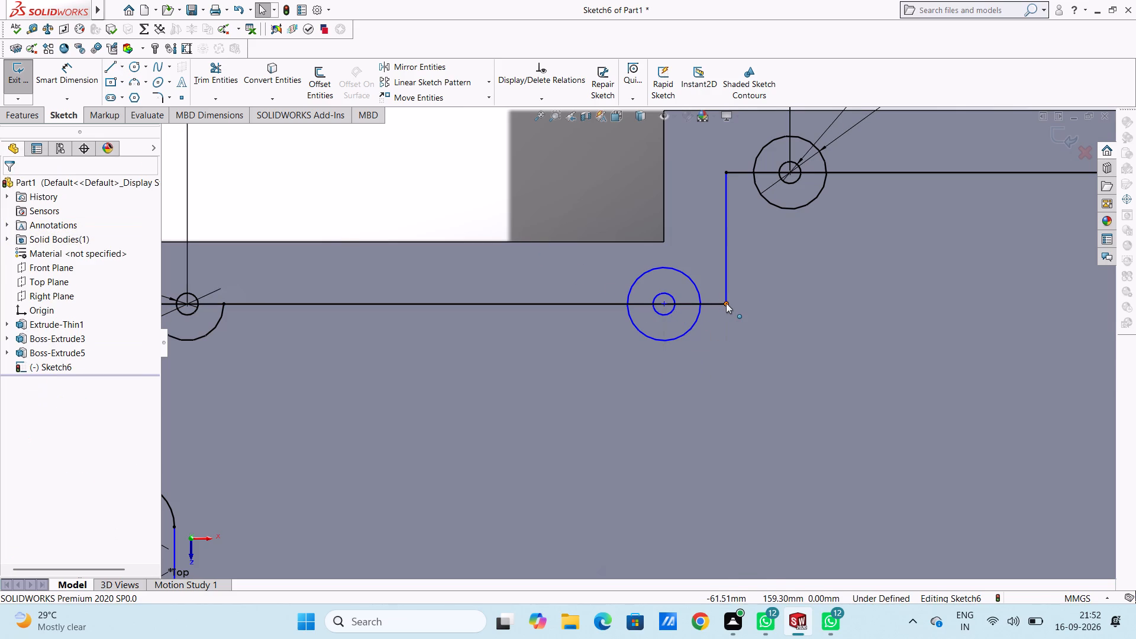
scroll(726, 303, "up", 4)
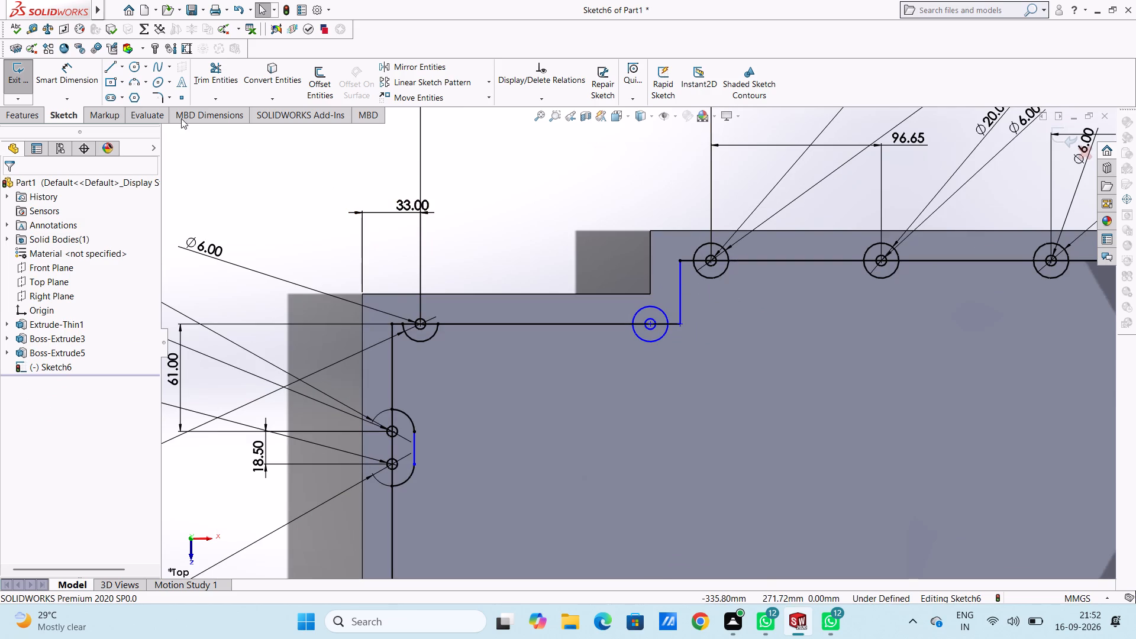
Dimension the horizontal spacing between the square end's upper boss and the new step boss and set it to 137 mm.
left_click(78, 77)
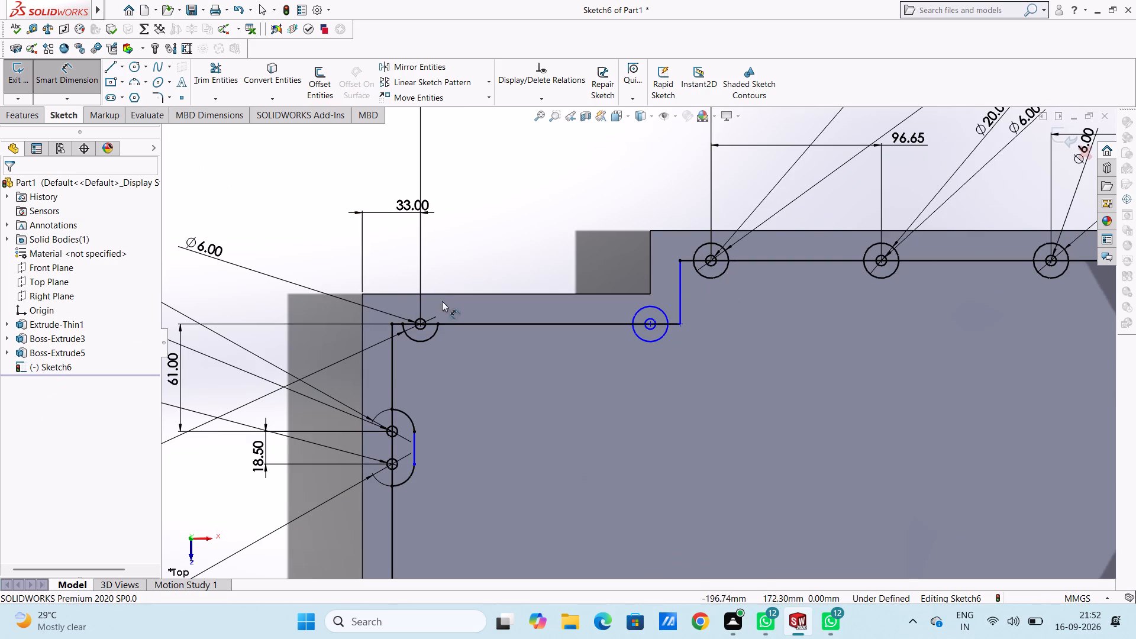
scroll(421, 326, "down", 4)
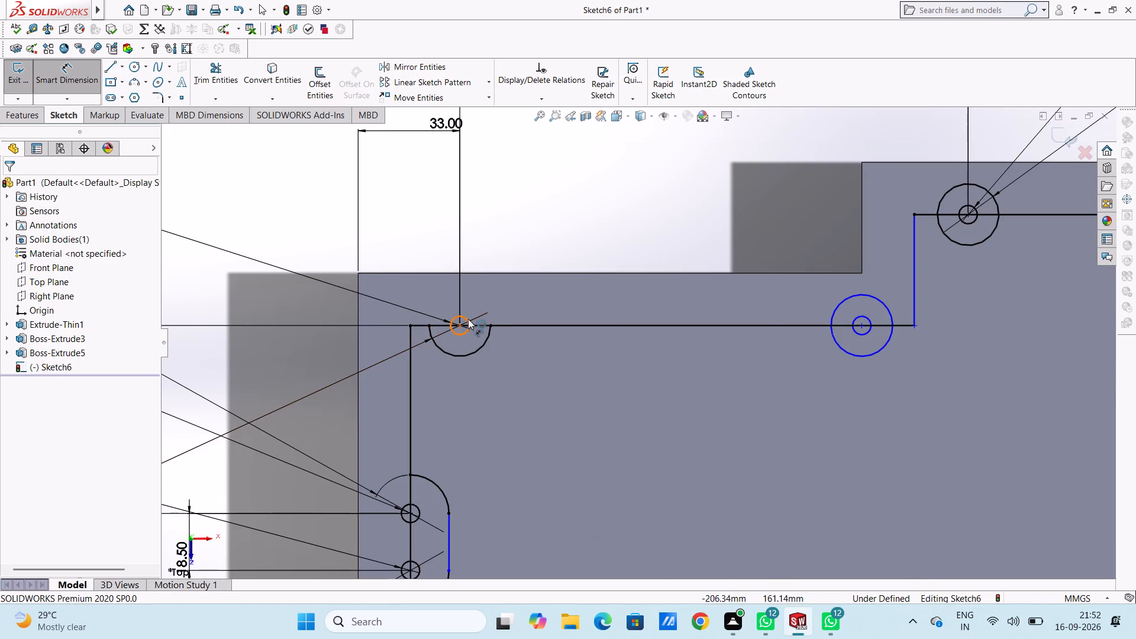
left_click(460, 324)
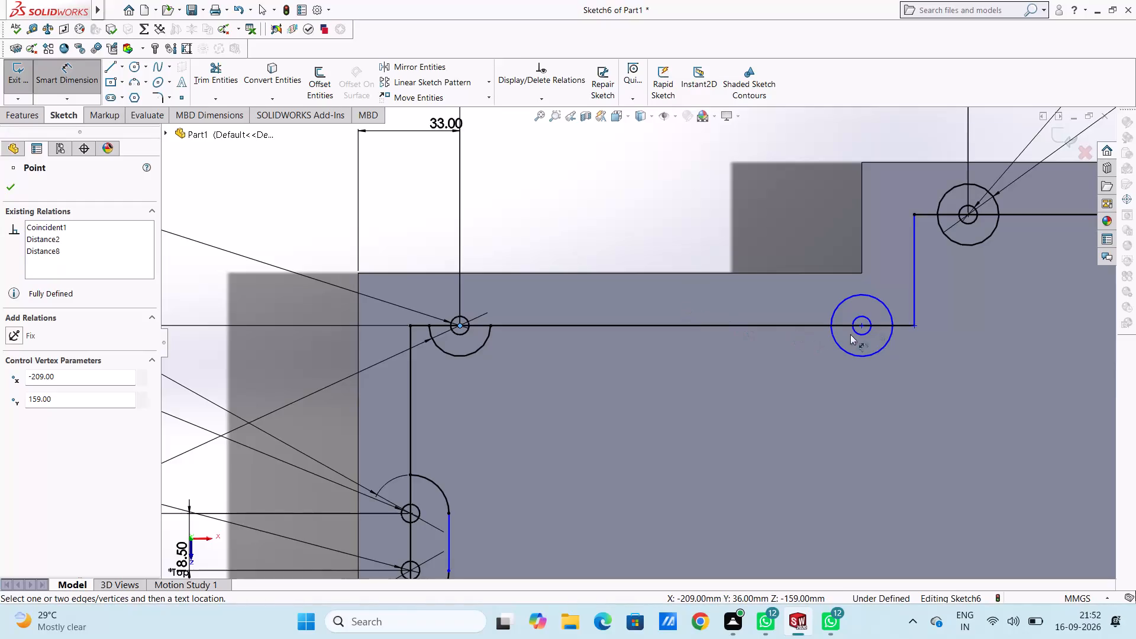
left_click(859, 324)
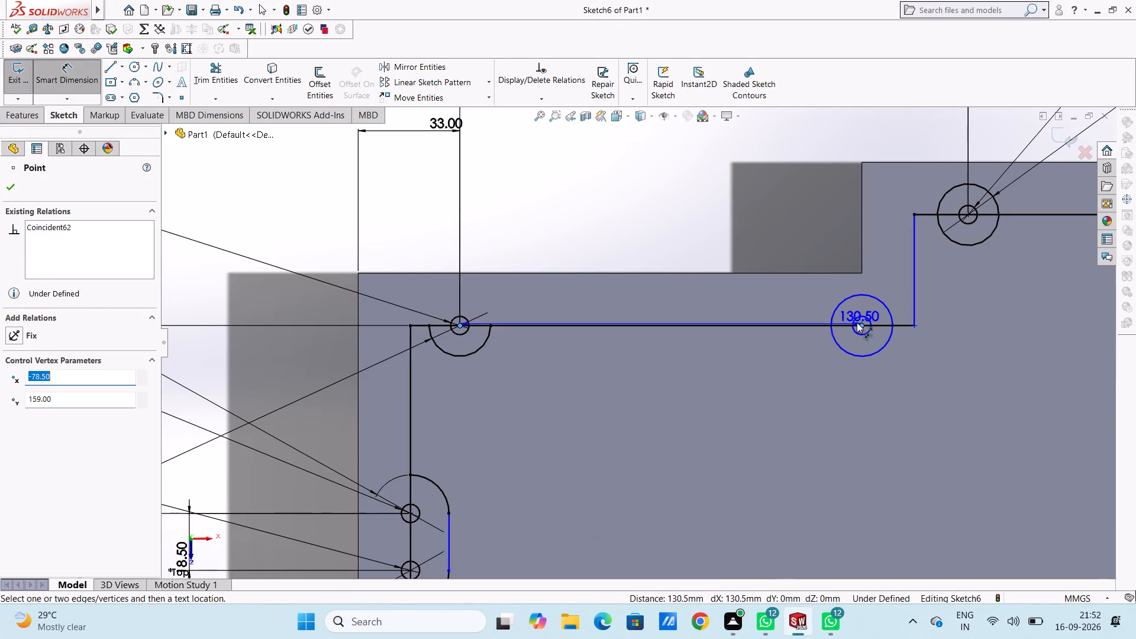
scroll(721, 147, "up", 2)
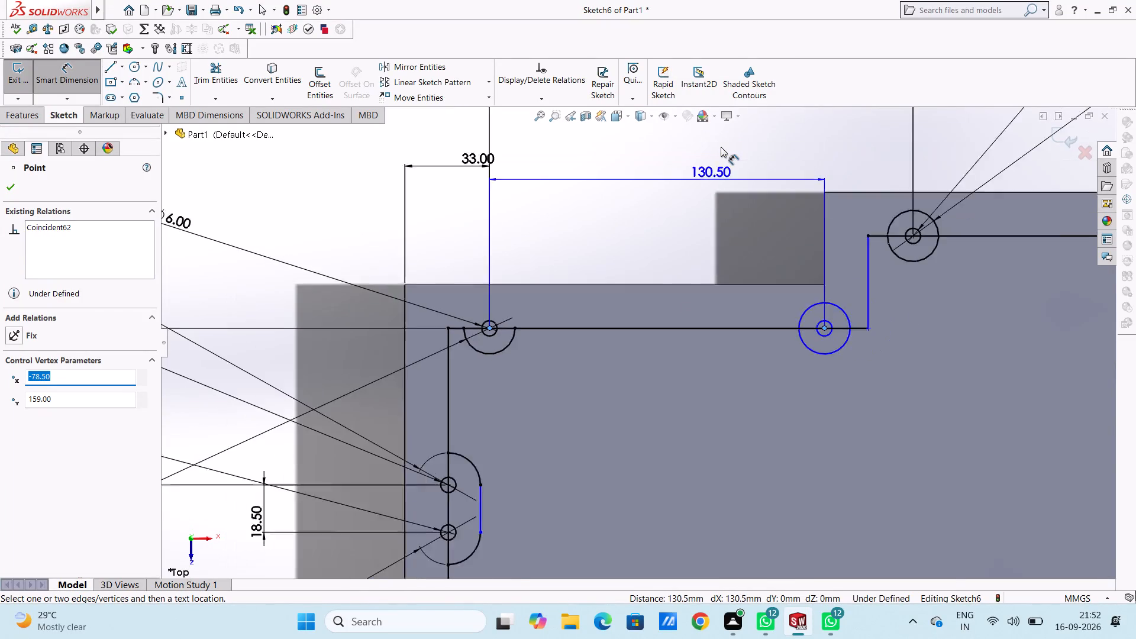
scroll(721, 147, "up", 2)
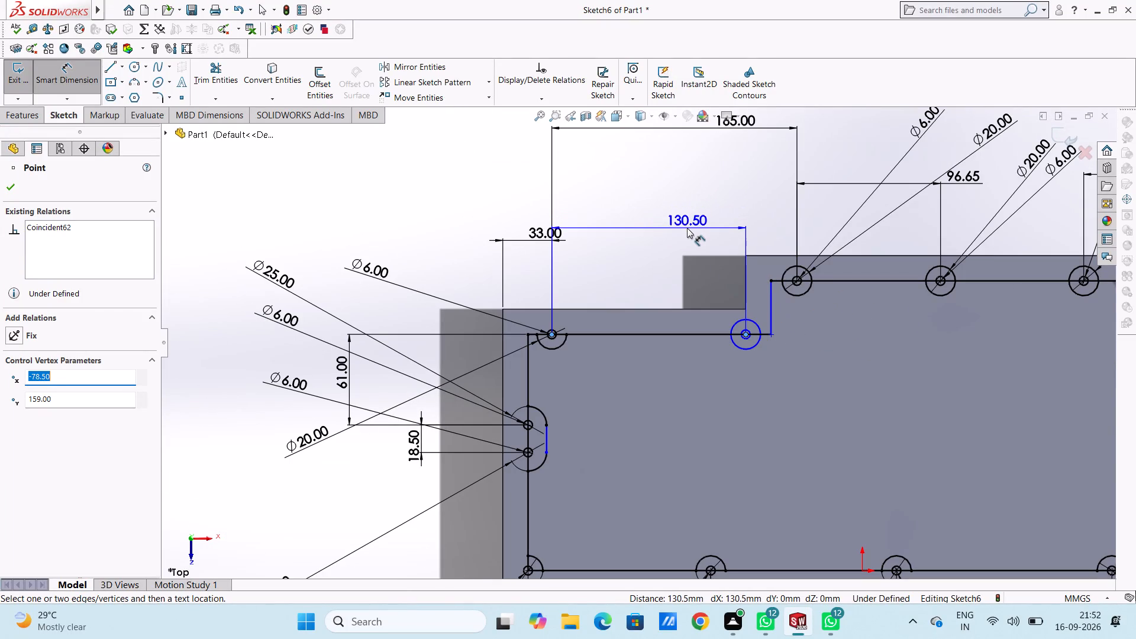
left_click(680, 221)
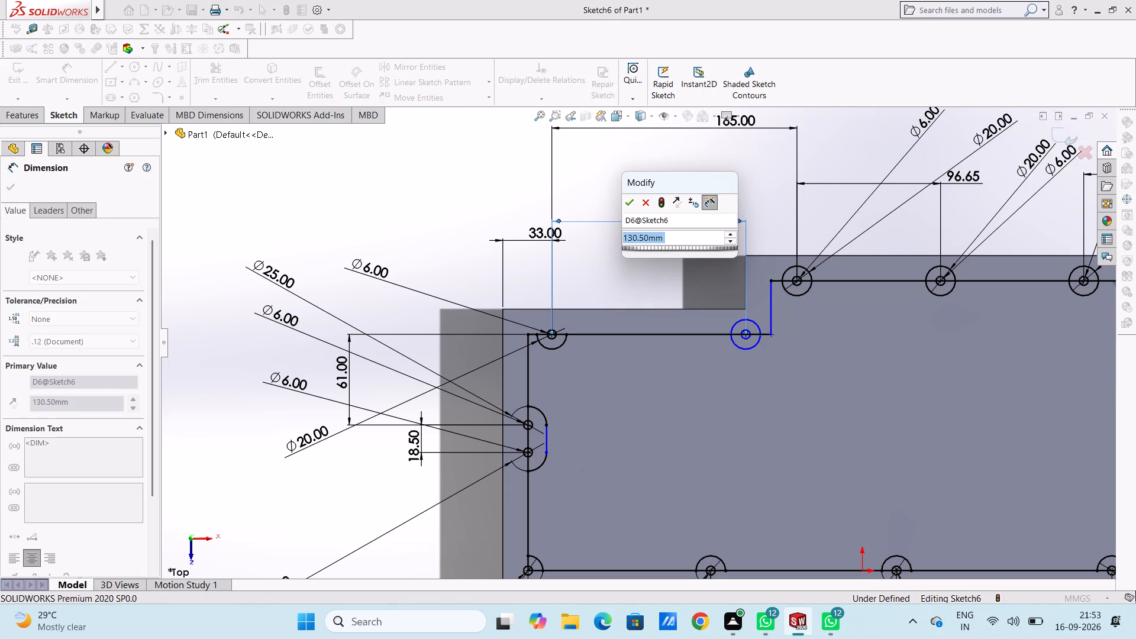
type("13")
key("7")
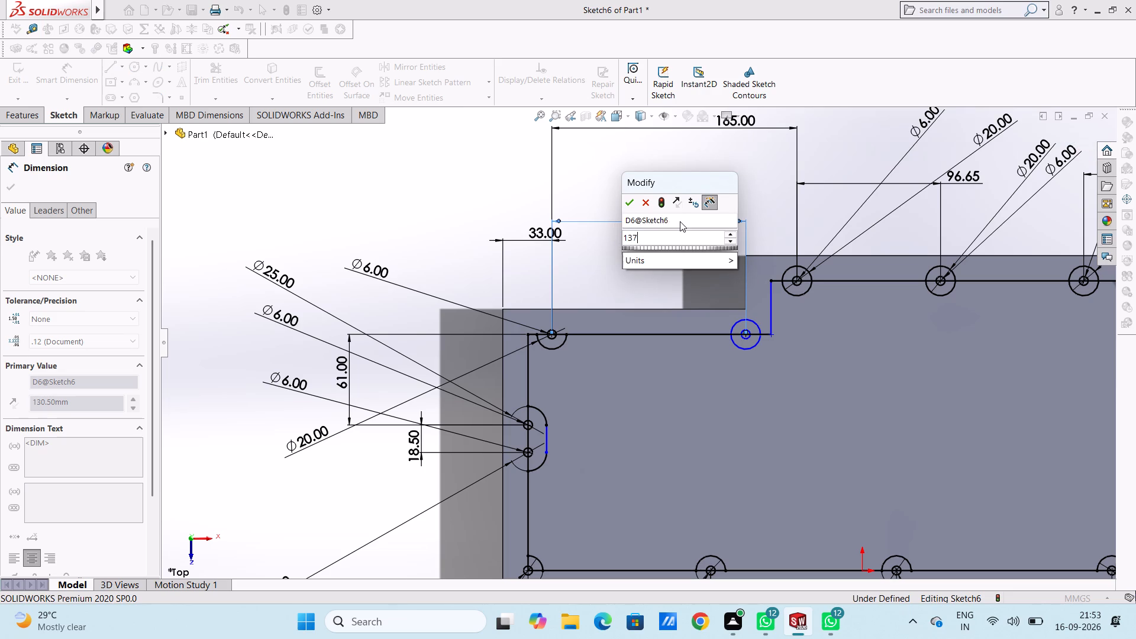
key("Return")
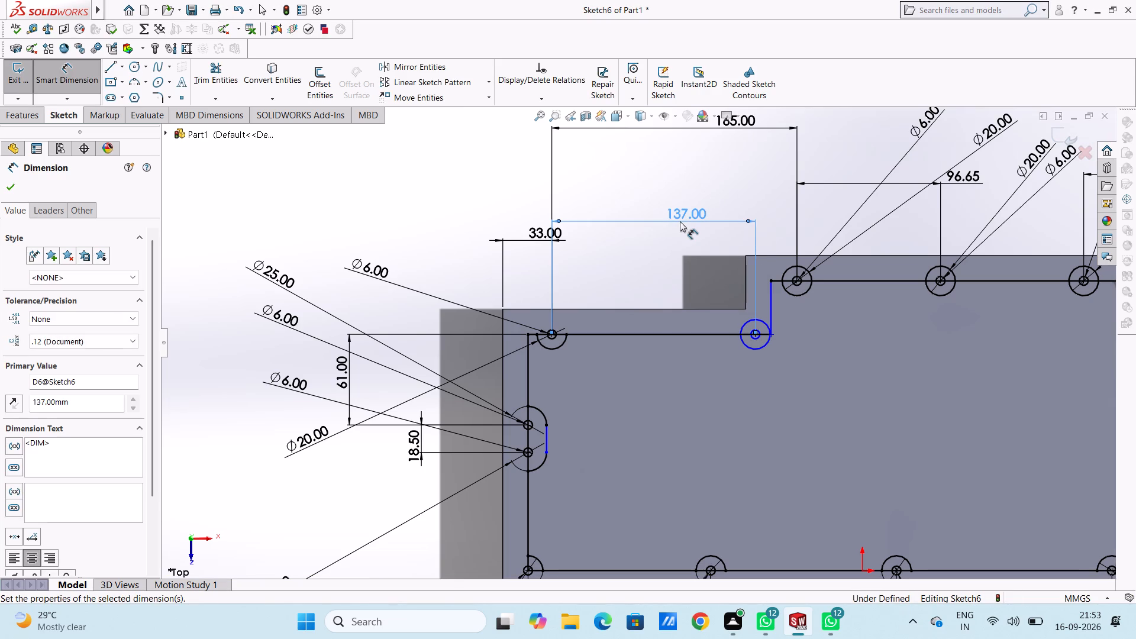
left_click(675, 246)
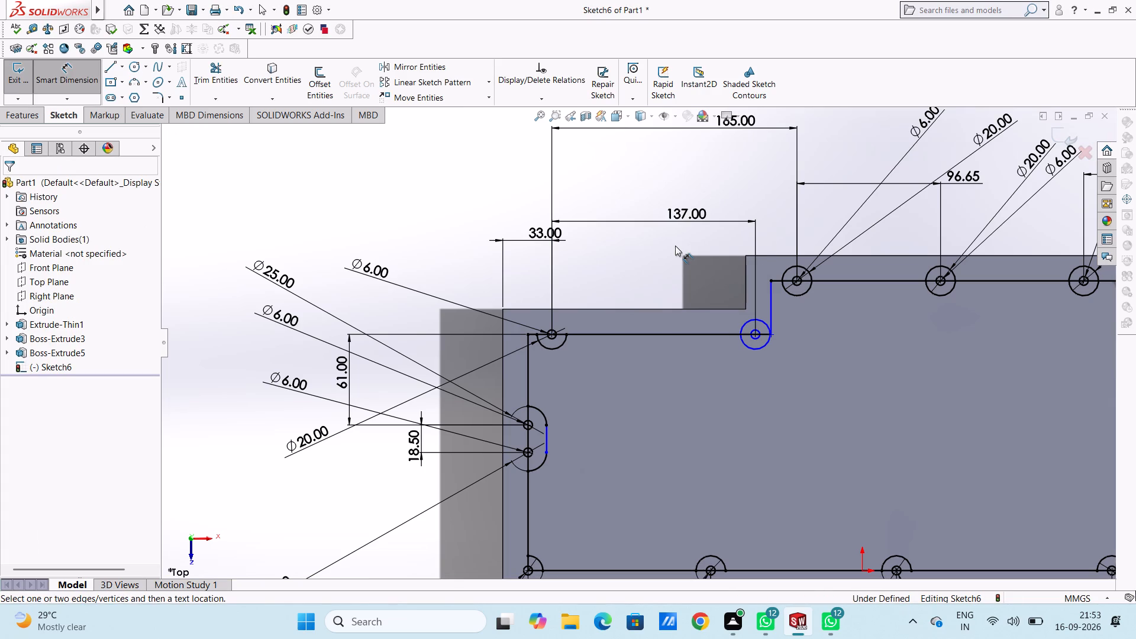
Add diameter dimensions of 20 mm and 6 mm to the step boss's outer and inner circles.
left_click(756, 348)
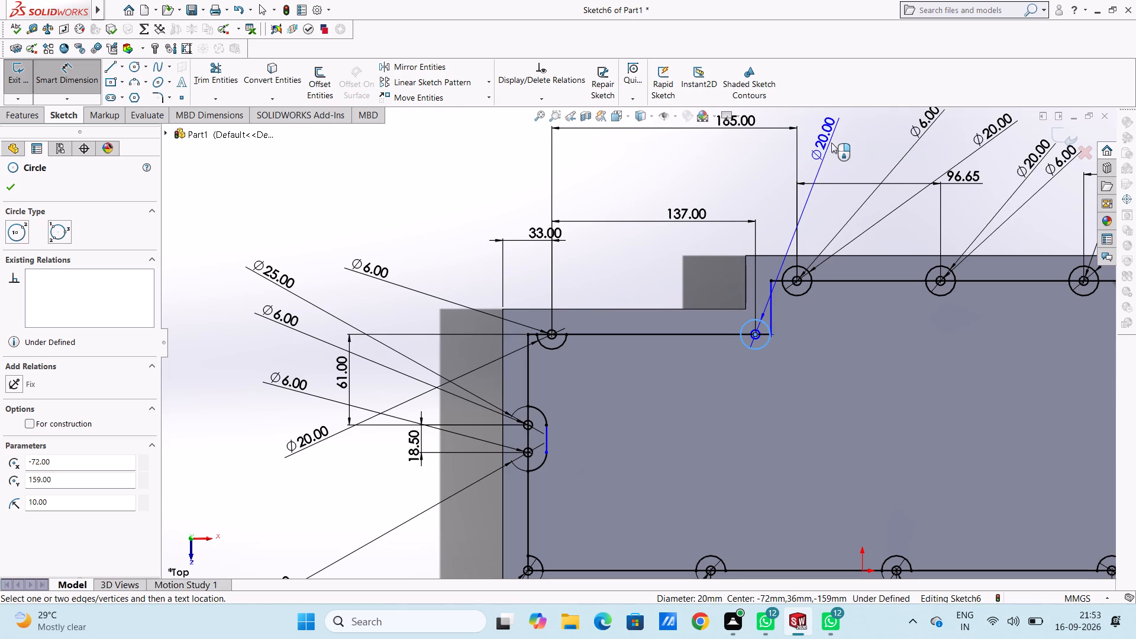
left_click(831, 142)
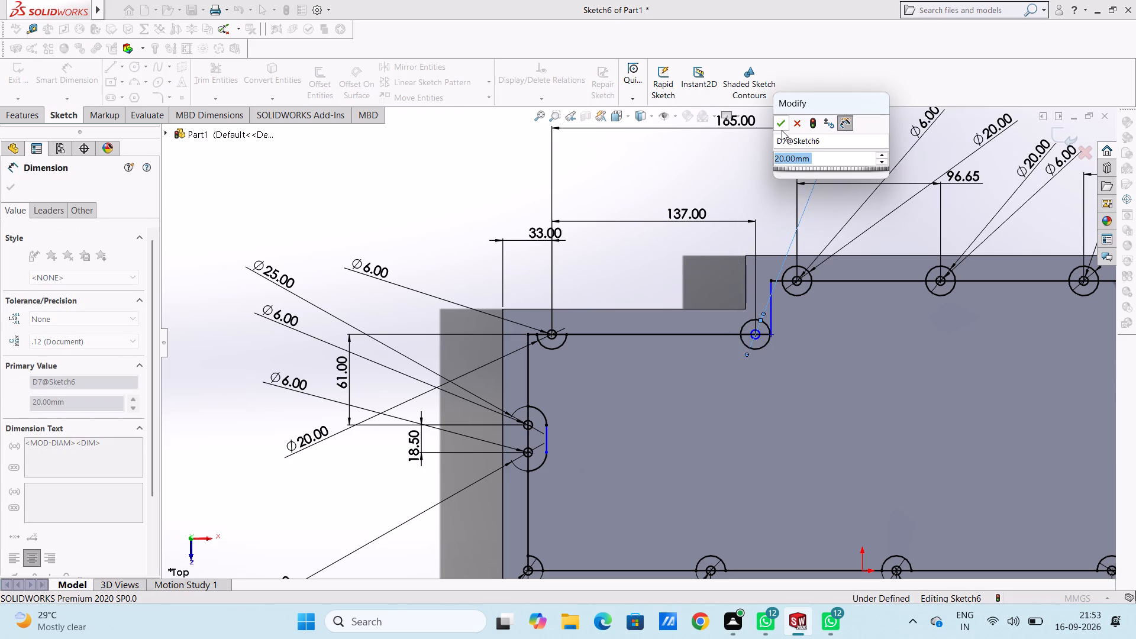
left_click(782, 130)
scroll(799, 348, "down", 4)
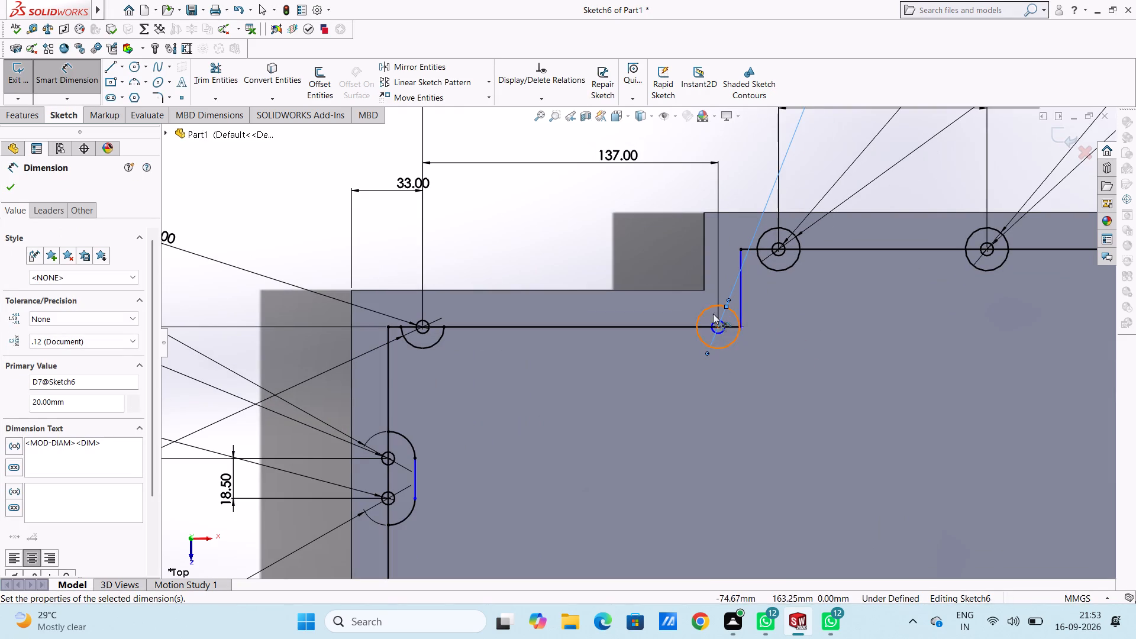
left_click(715, 319)
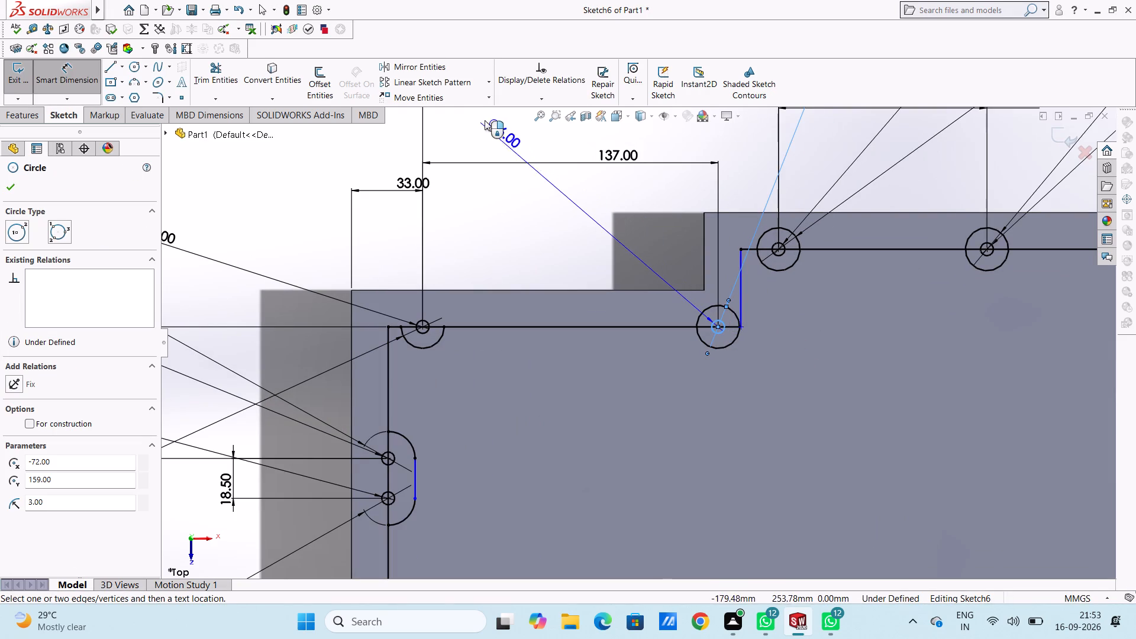
left_click(495, 138)
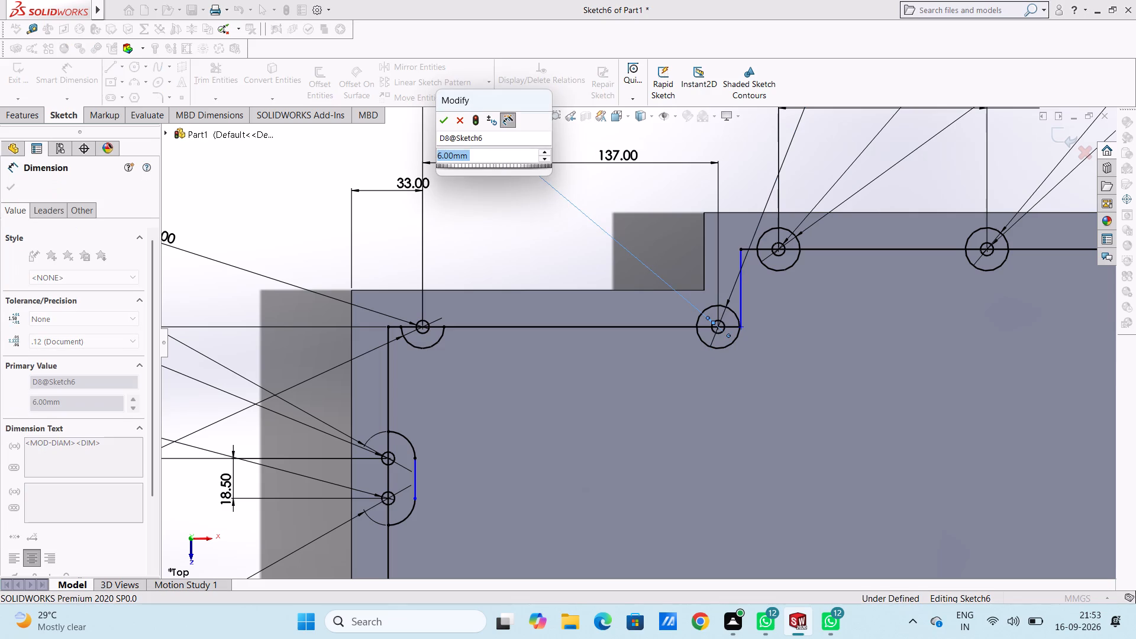
left_click(442, 123)
left_click(326, 184)
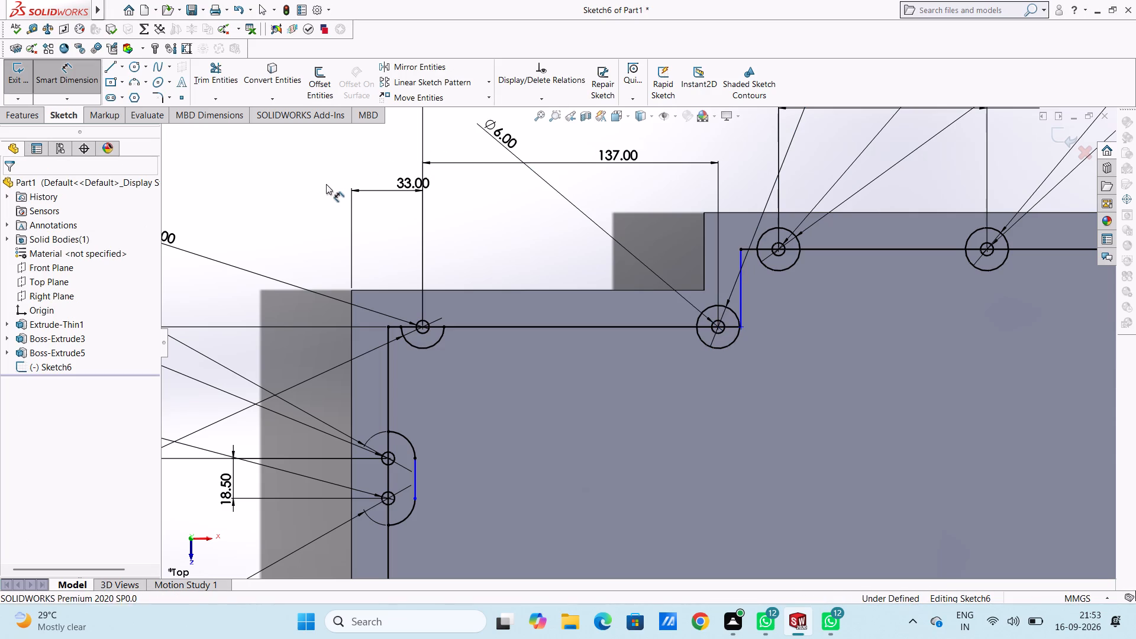
Trim away the outer halves of the 20 mm circles on the step boss and the three bosses along the upper inner wall.
left_click(230, 72)
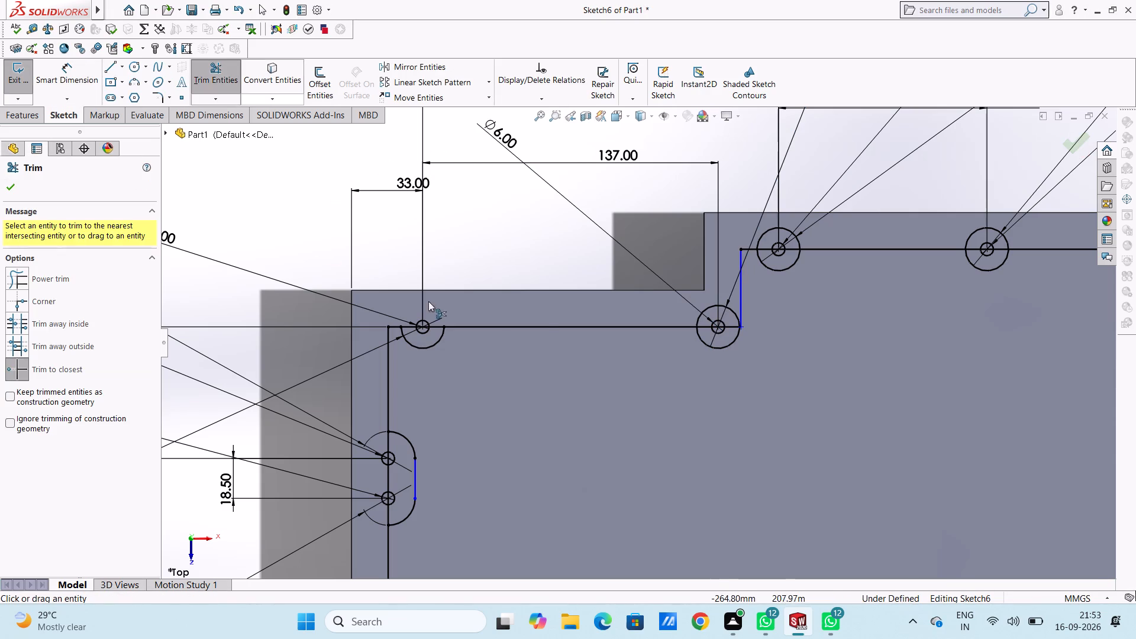
left_click(709, 306)
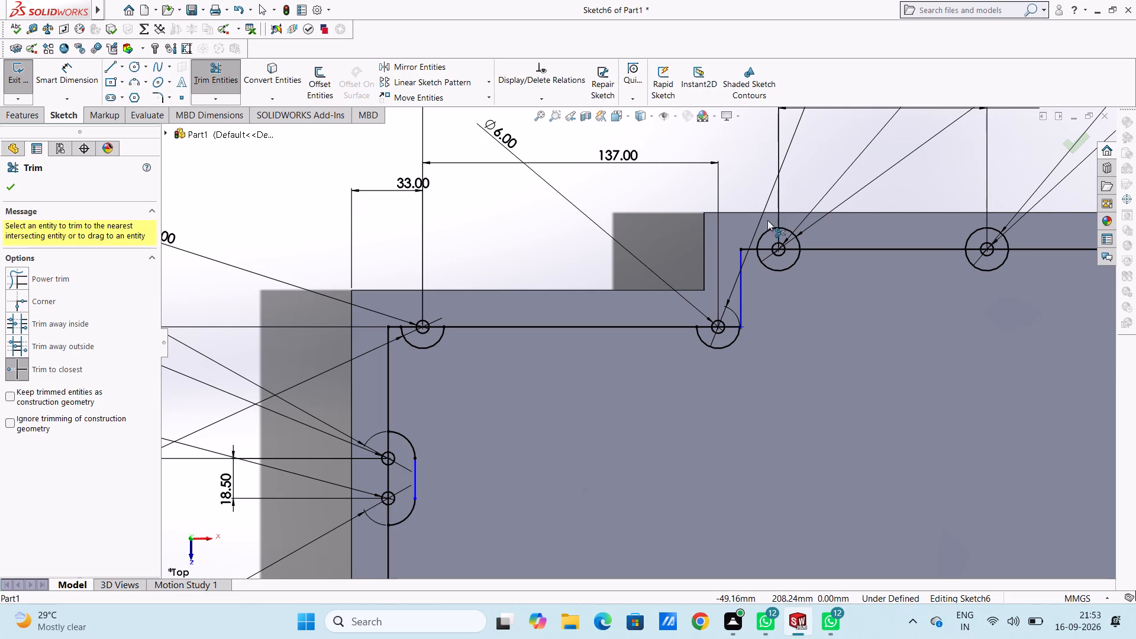
left_click(773, 228)
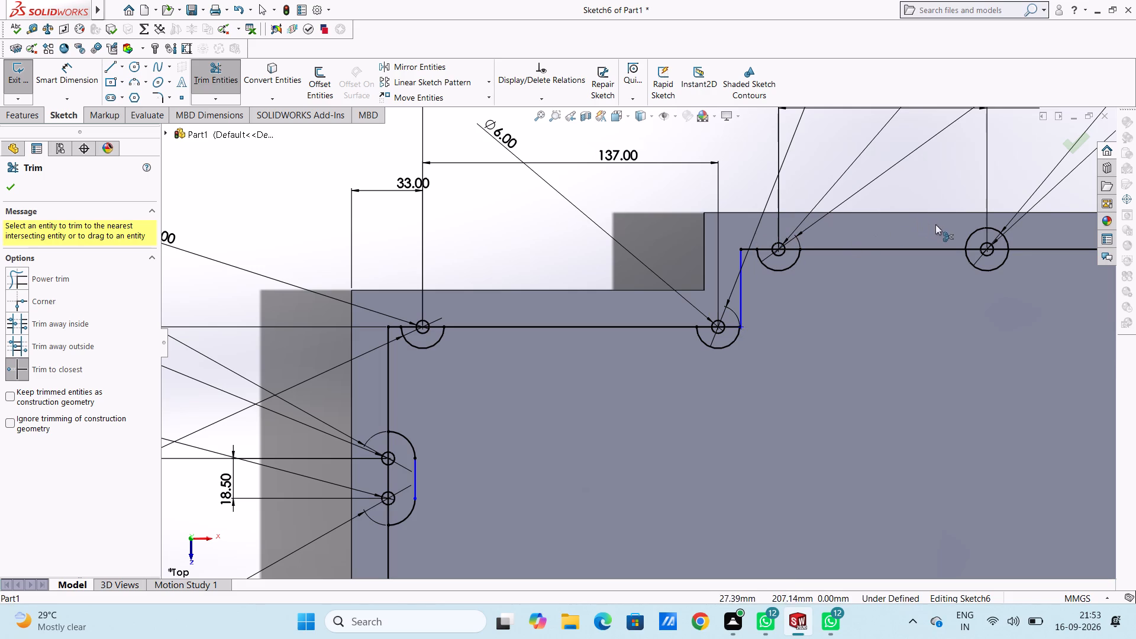
left_click(967, 234)
scroll(960, 235, "up", 4)
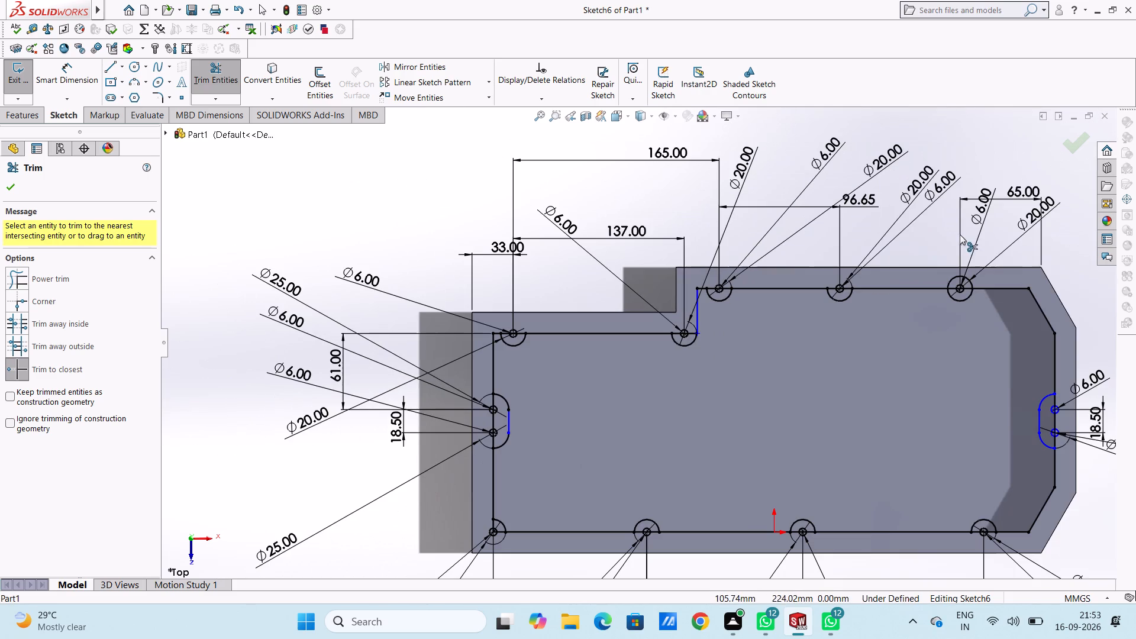
left_click(967, 277)
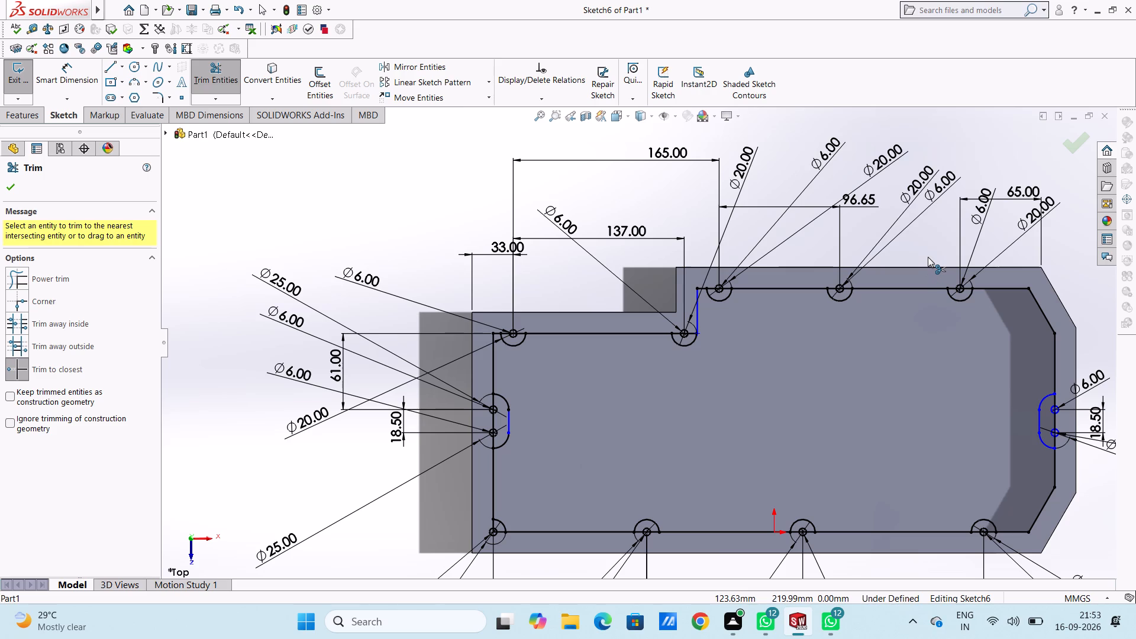
key("Escape")
key("Escape")
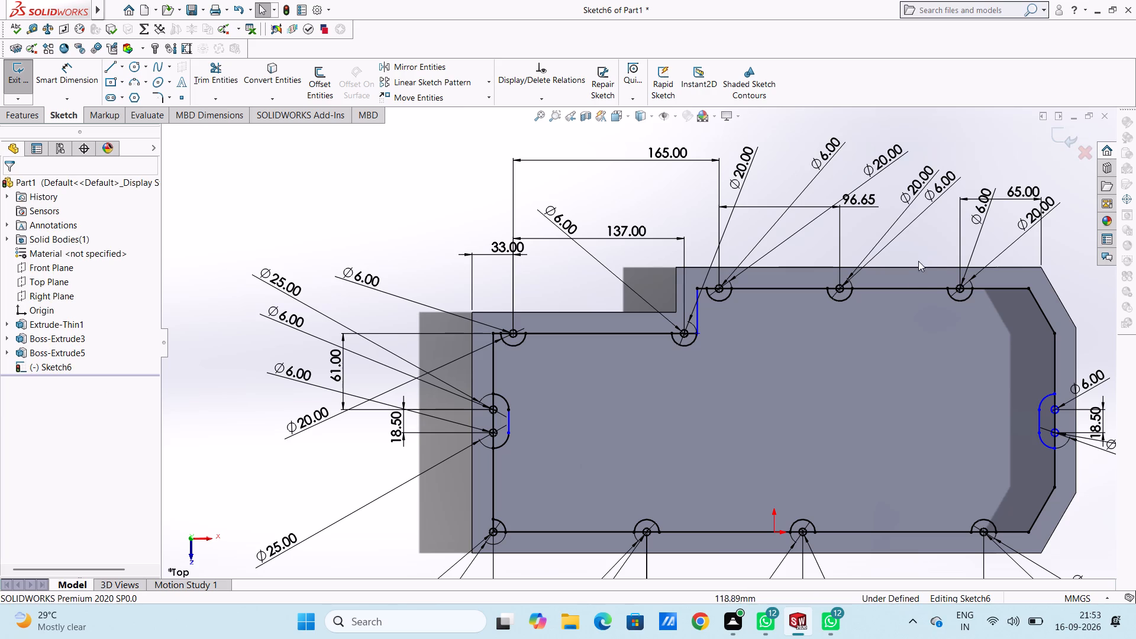
Trim the inner-wall lines around the step, inside the 6 mm circles of the two bosses beside it and along the open stretches between bosses.
scroll(882, 312, "down", 4)
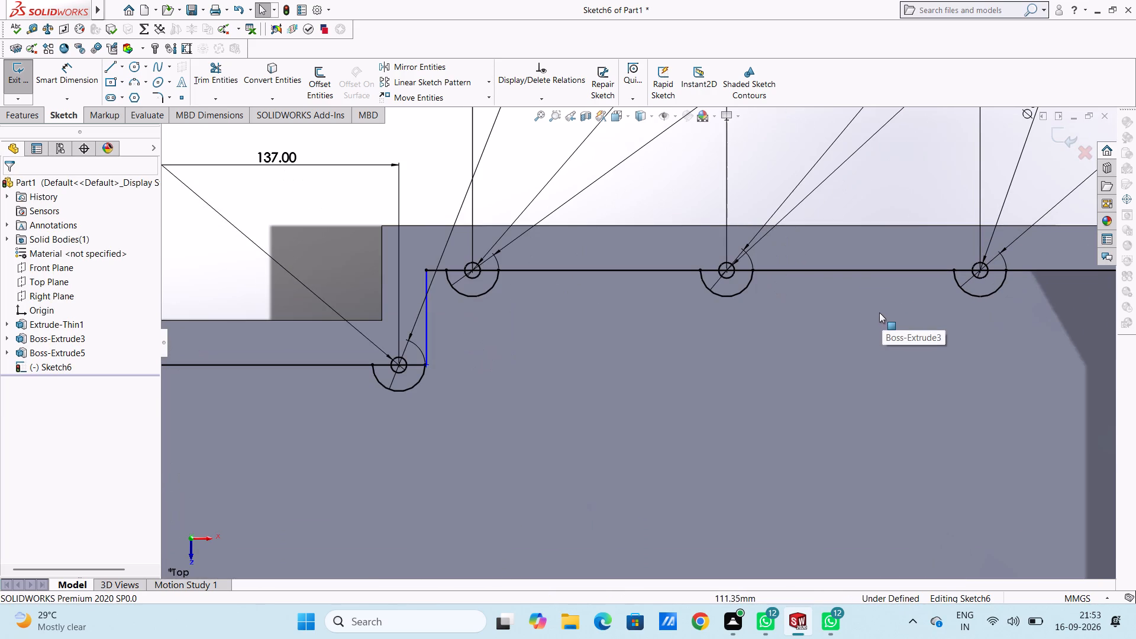
left_click(221, 73)
scroll(460, 262, "down", 6)
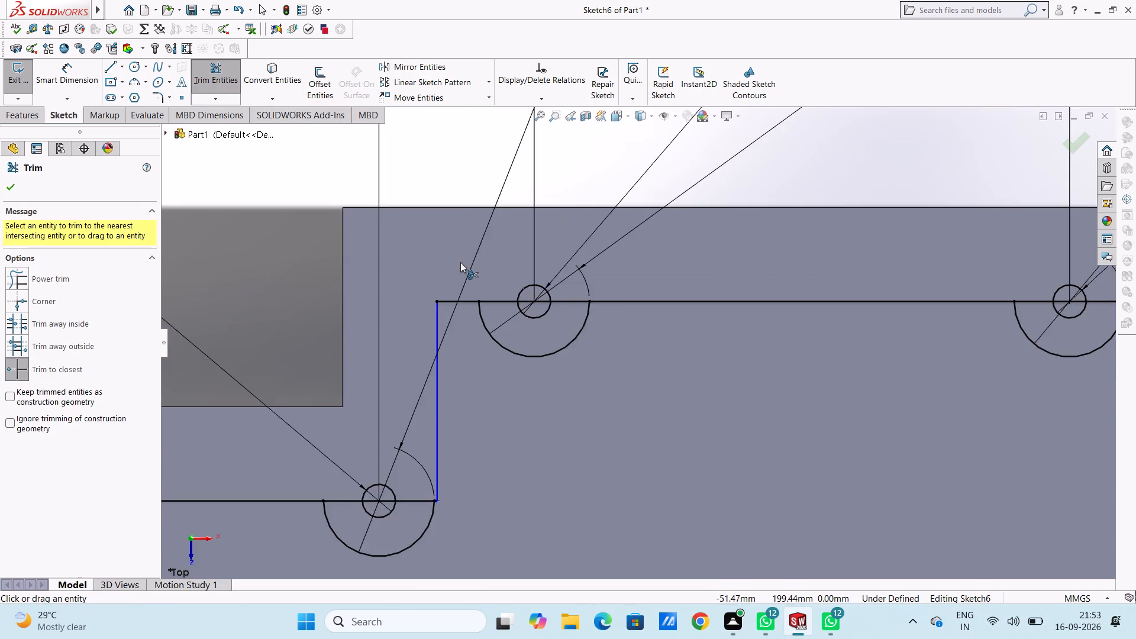
scroll(460, 262, "down", 3)
left_click(576, 326)
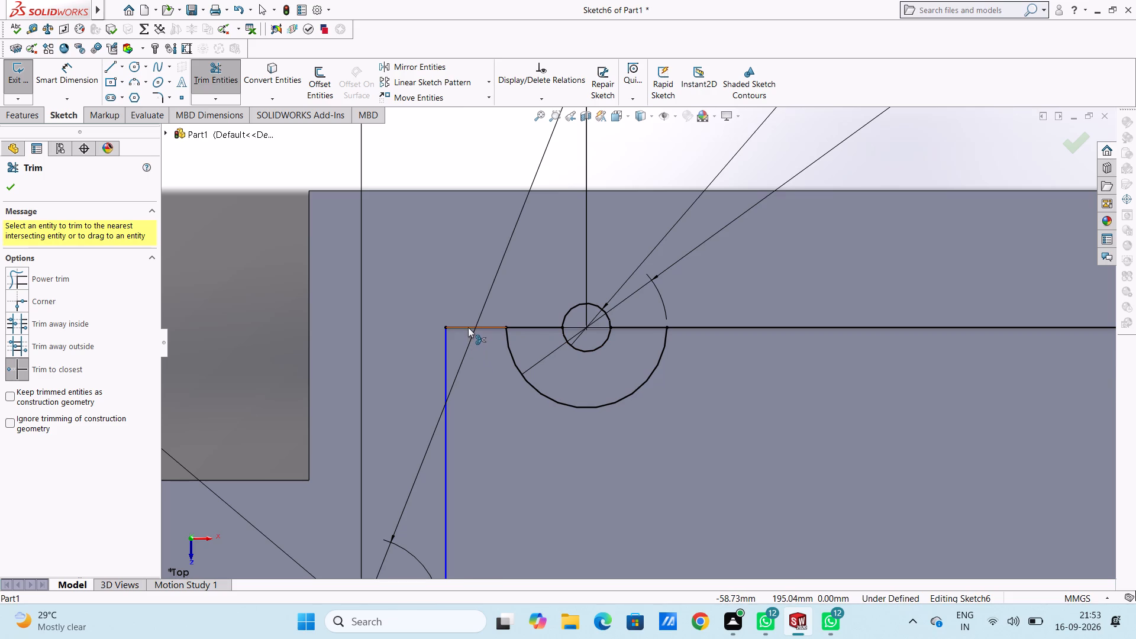
left_click(468, 327)
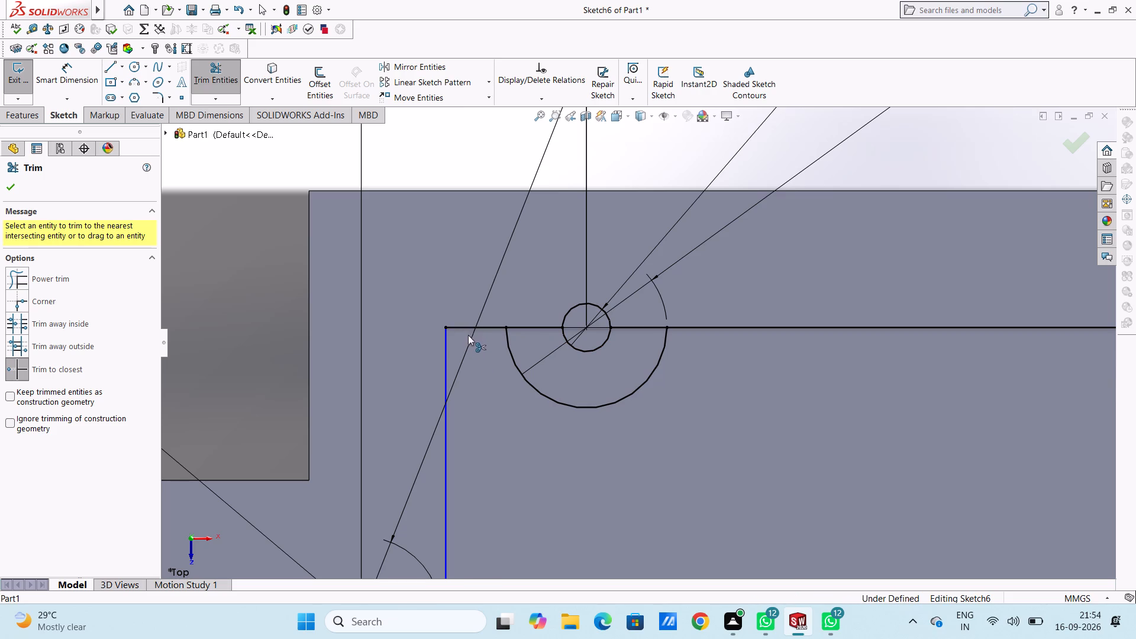
left_click(447, 358)
scroll(445, 359, "up", 6)
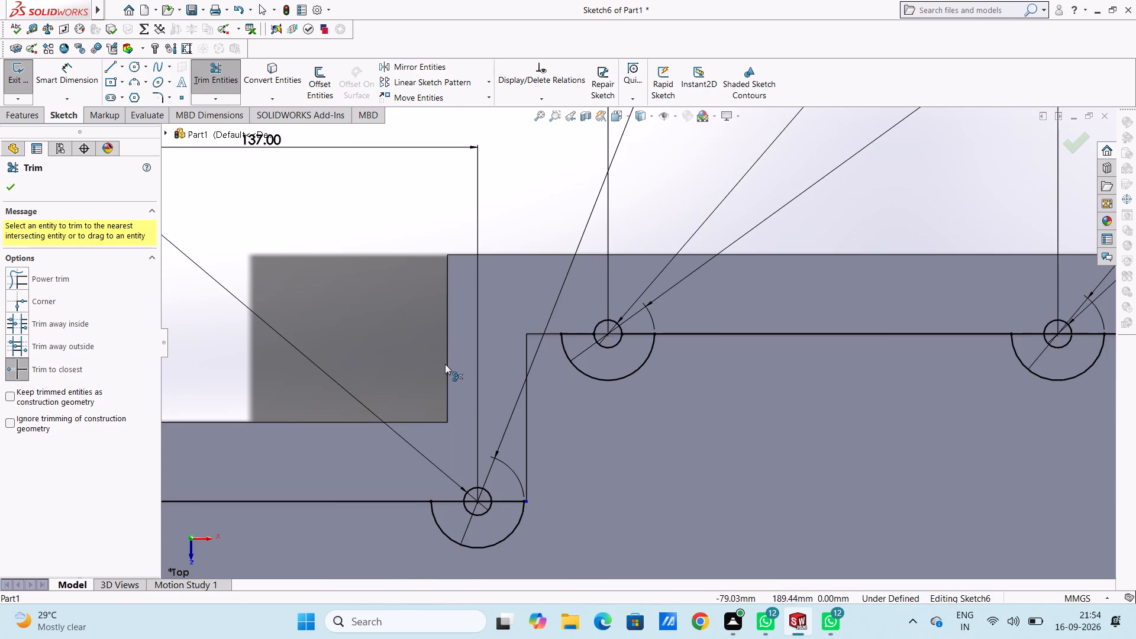
left_click(482, 502)
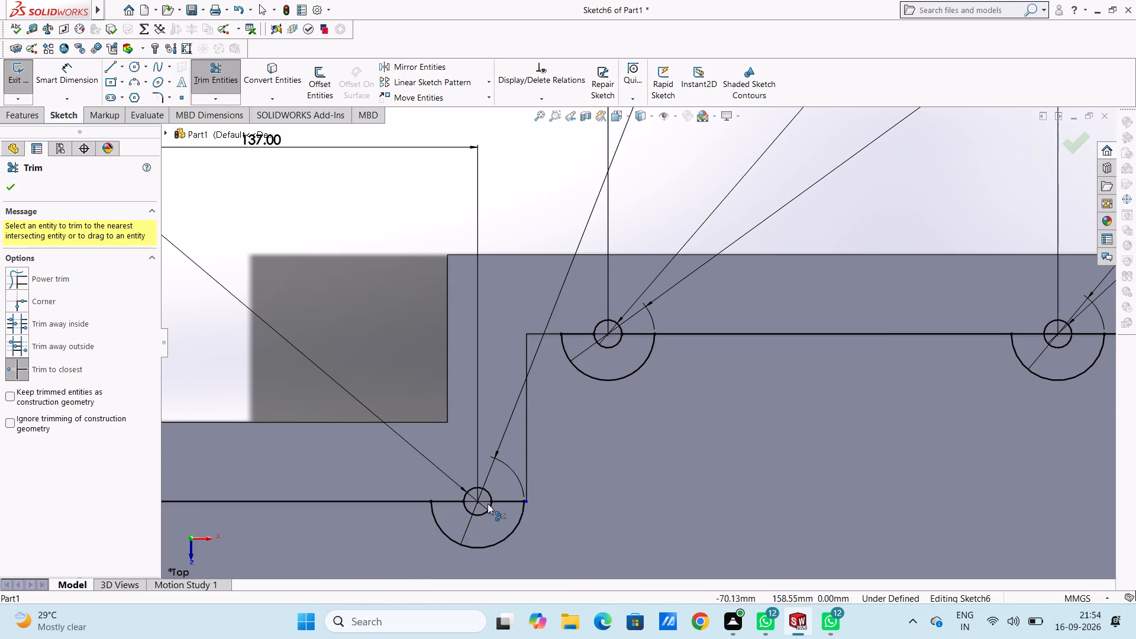
left_click(402, 500)
scroll(401, 499, "up", 5)
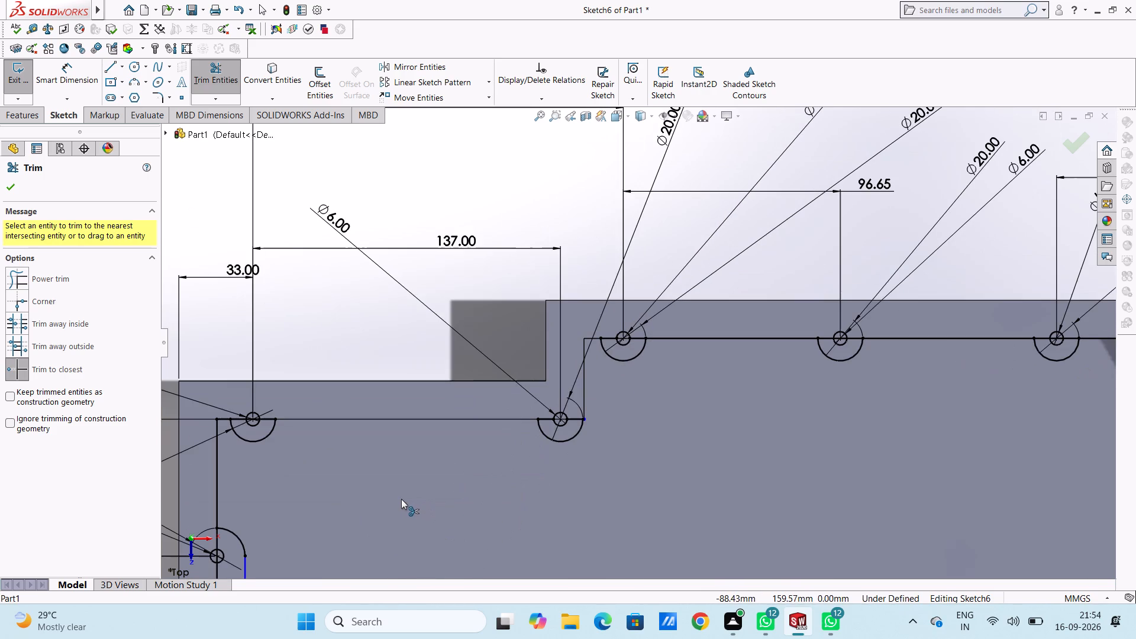
Trim the inner-wall lines inside the 6 mm circle of the square end's upper boss and around the adjacent upper corner.
scroll(245, 414, "down", 9)
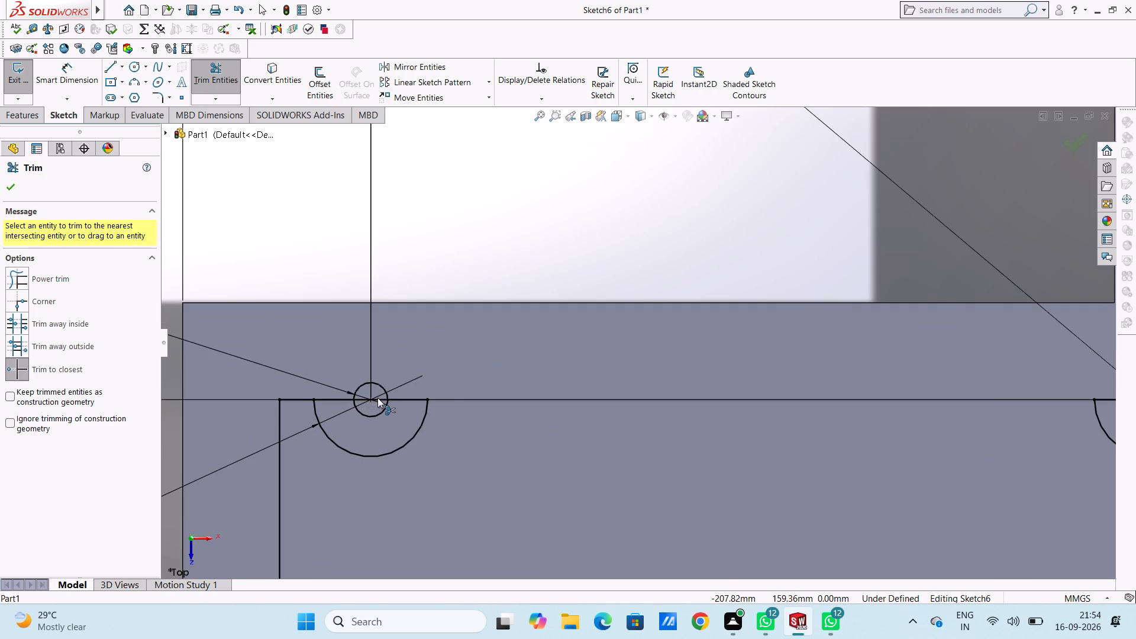
left_click(377, 398)
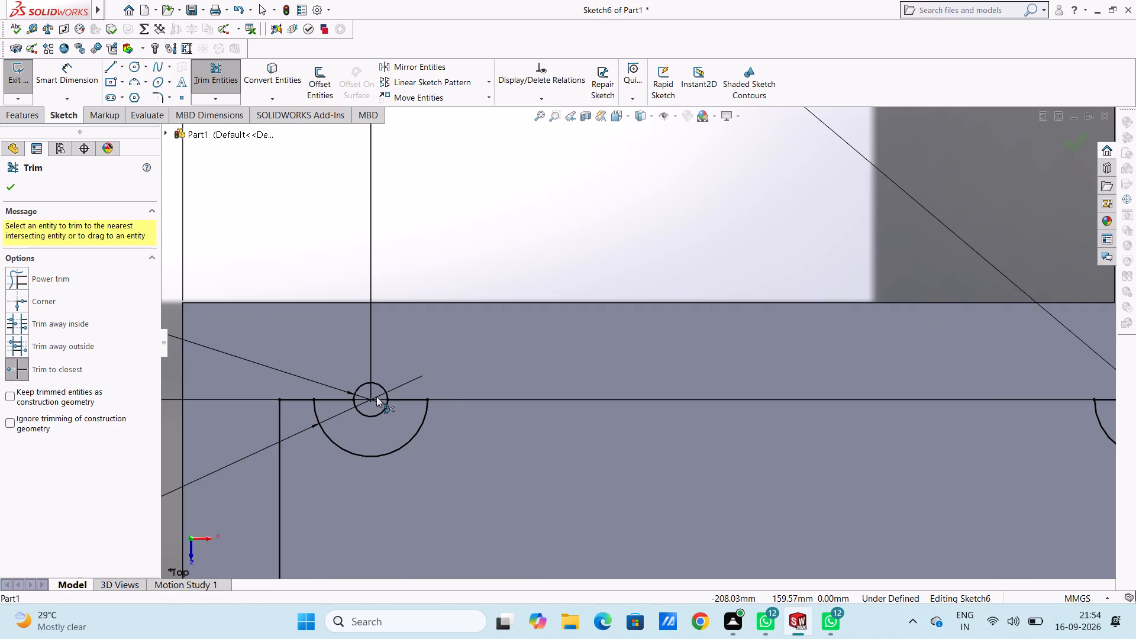
left_click(376, 396)
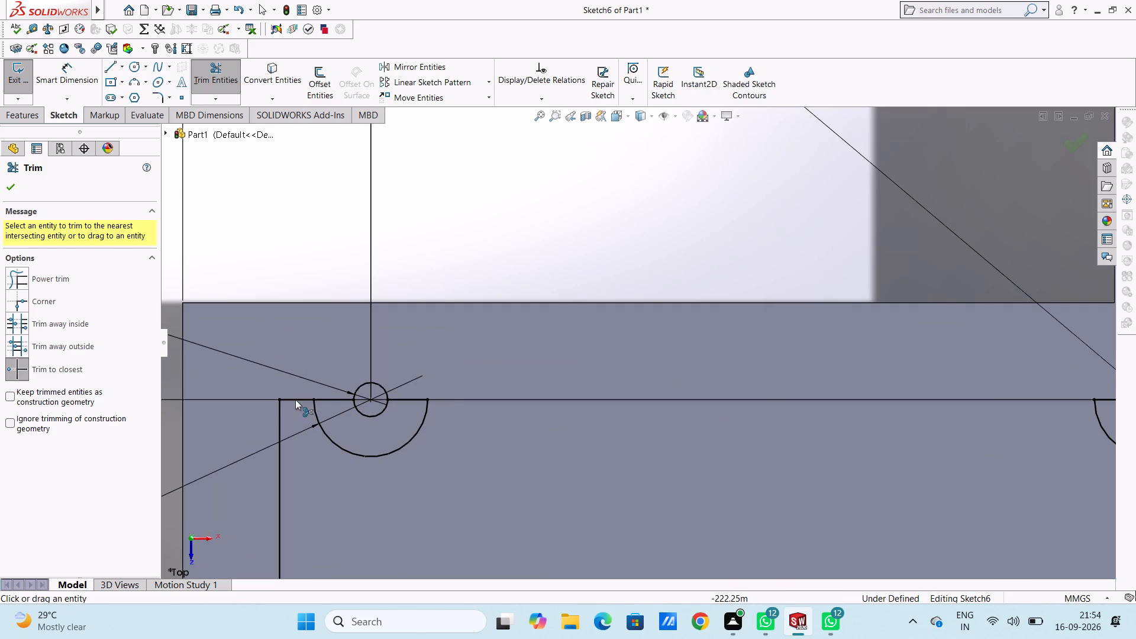
left_click(295, 398)
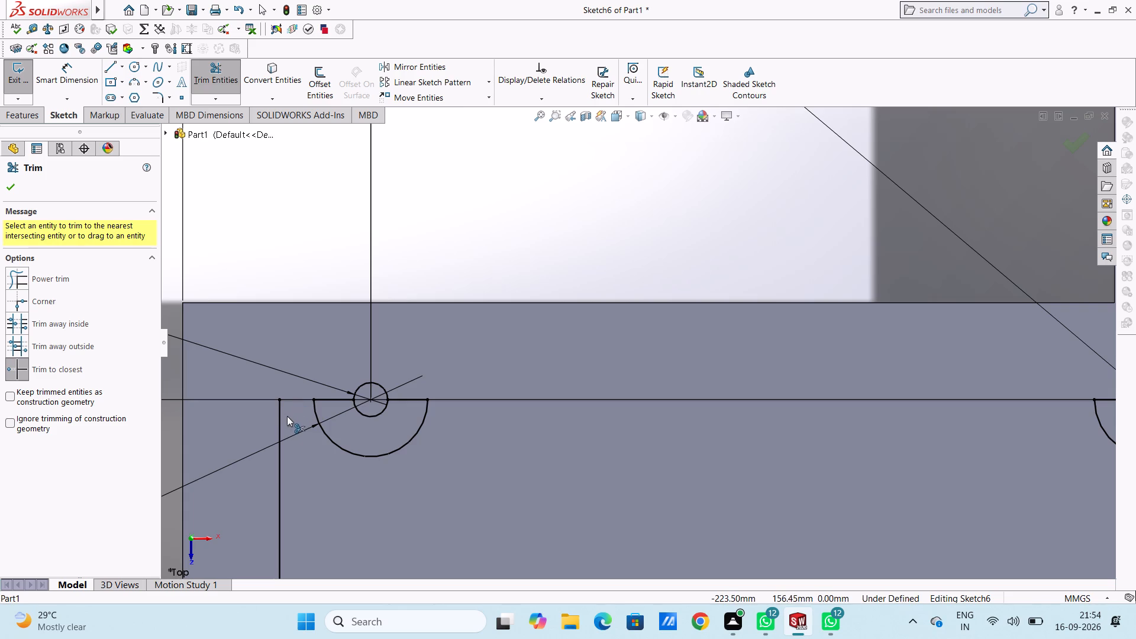
left_click(280, 424)
Trim the inner-wall lines inside the 6 mm circles of the square end's paired bosses and its lower corner boss.
scroll(275, 419, "up", 4)
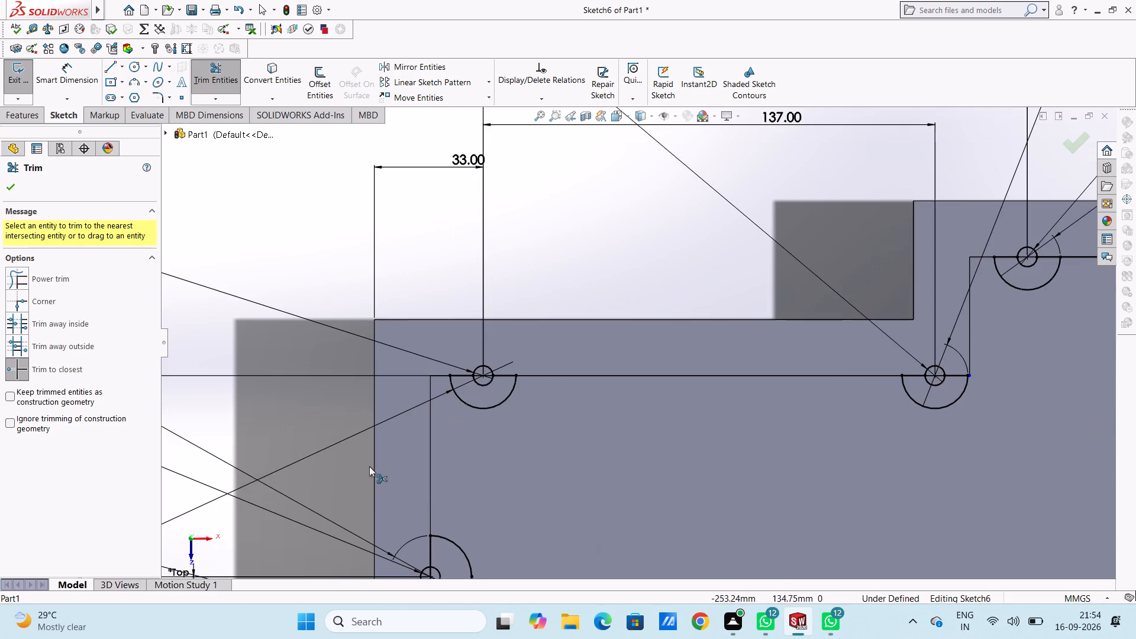
scroll(417, 501, "up", 3)
scroll(515, 486, "down", 5)
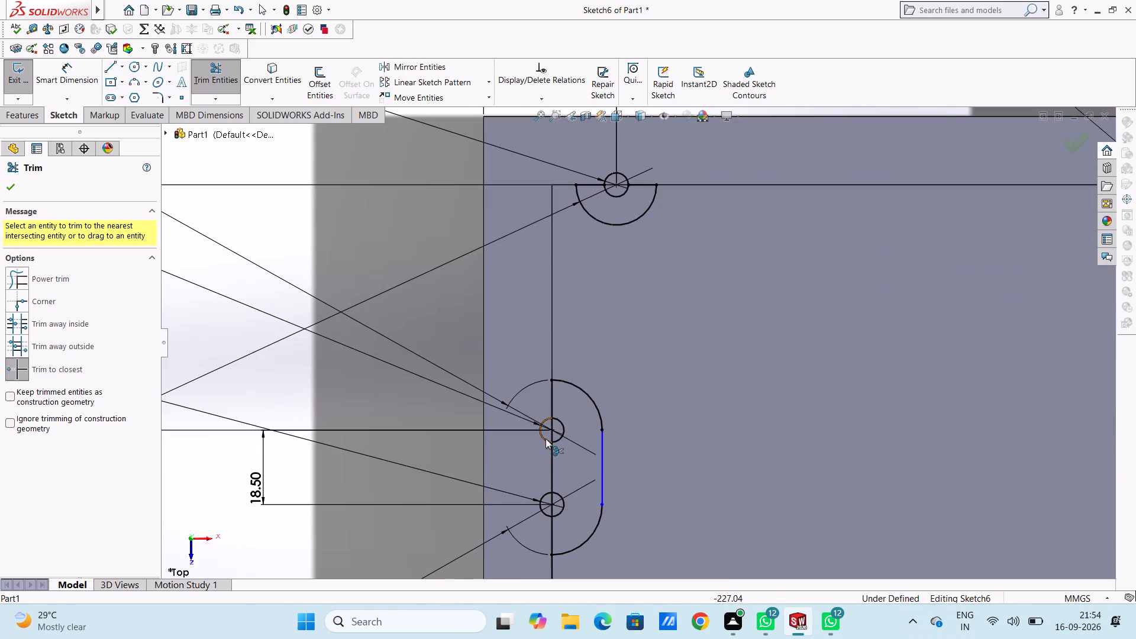
left_click(550, 427)
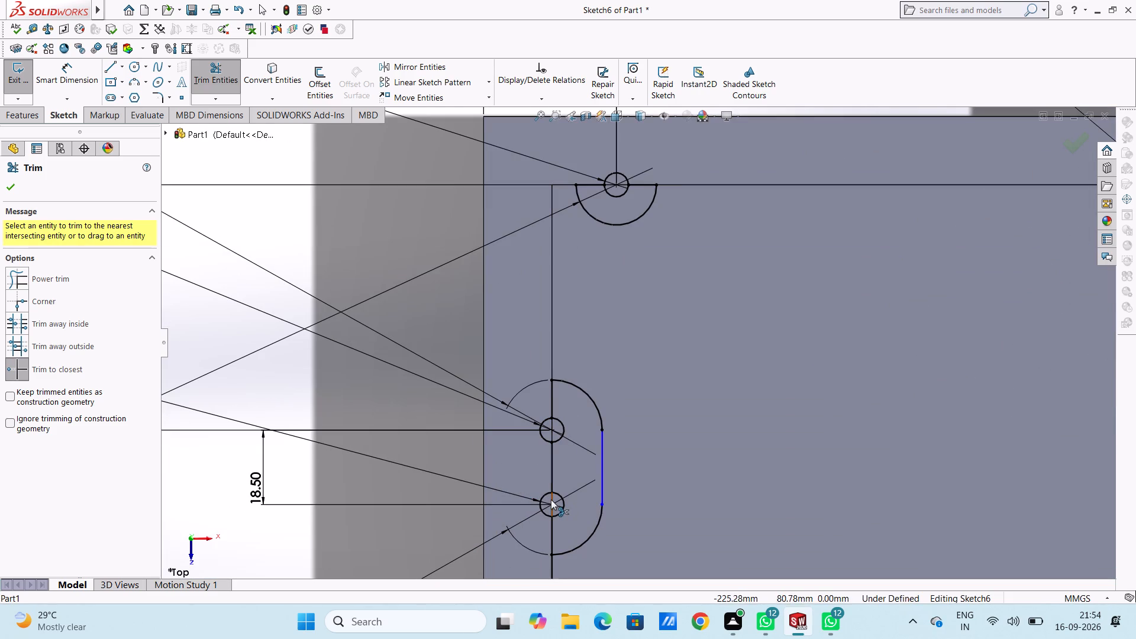
left_click(551, 499)
scroll(544, 495, "up", 7)
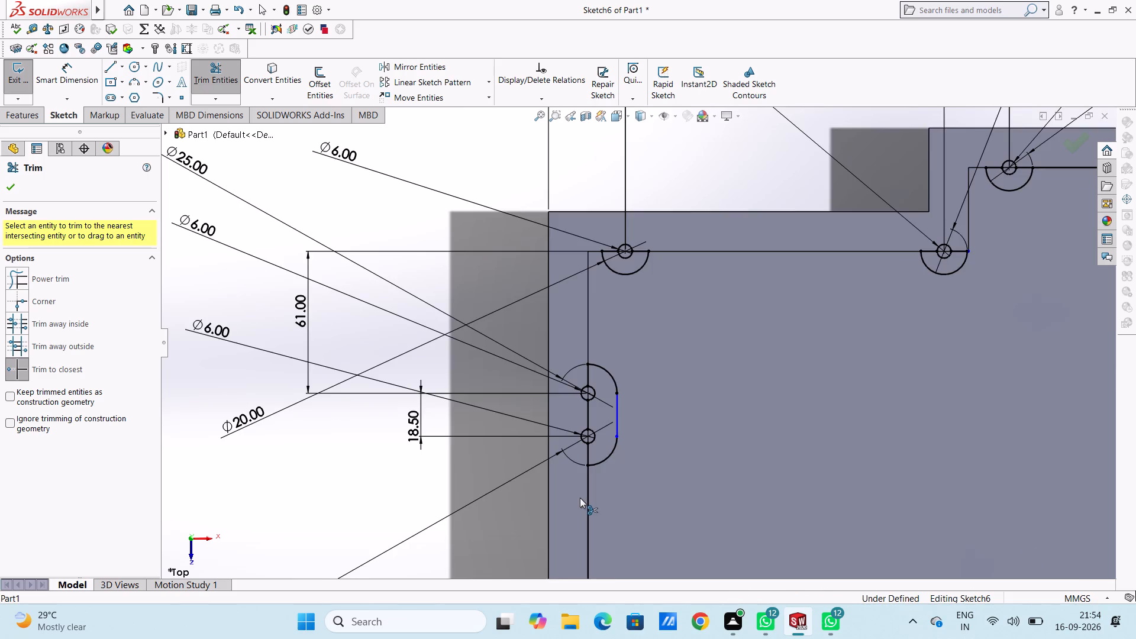
scroll(580, 498, "up", 2)
scroll(598, 498, "down", 13)
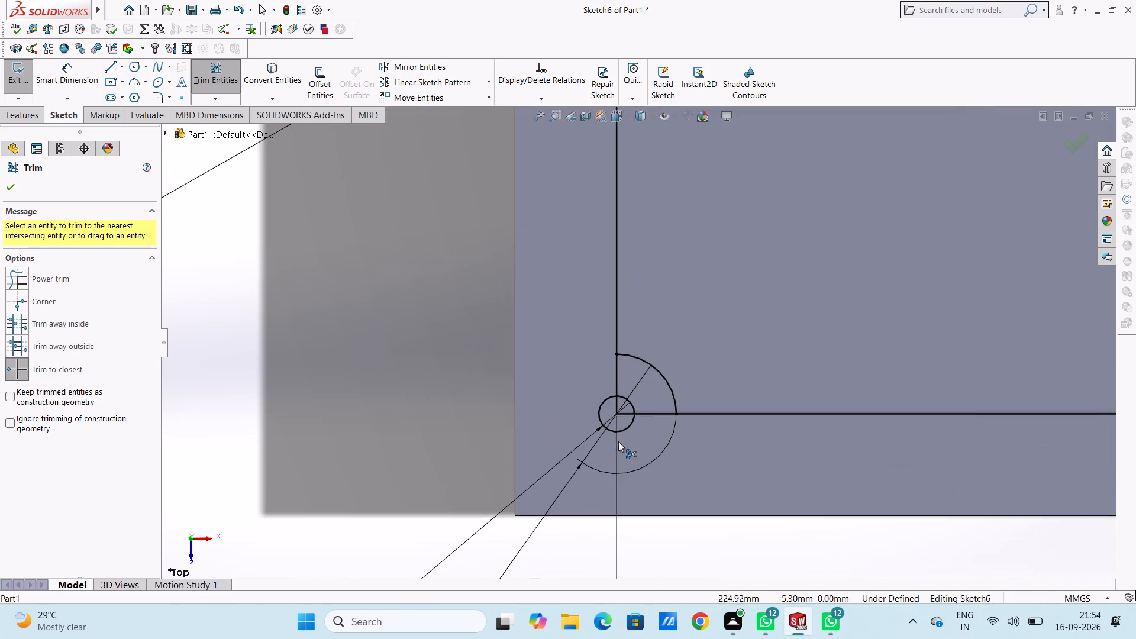
left_click(618, 409)
left_click(622, 414)
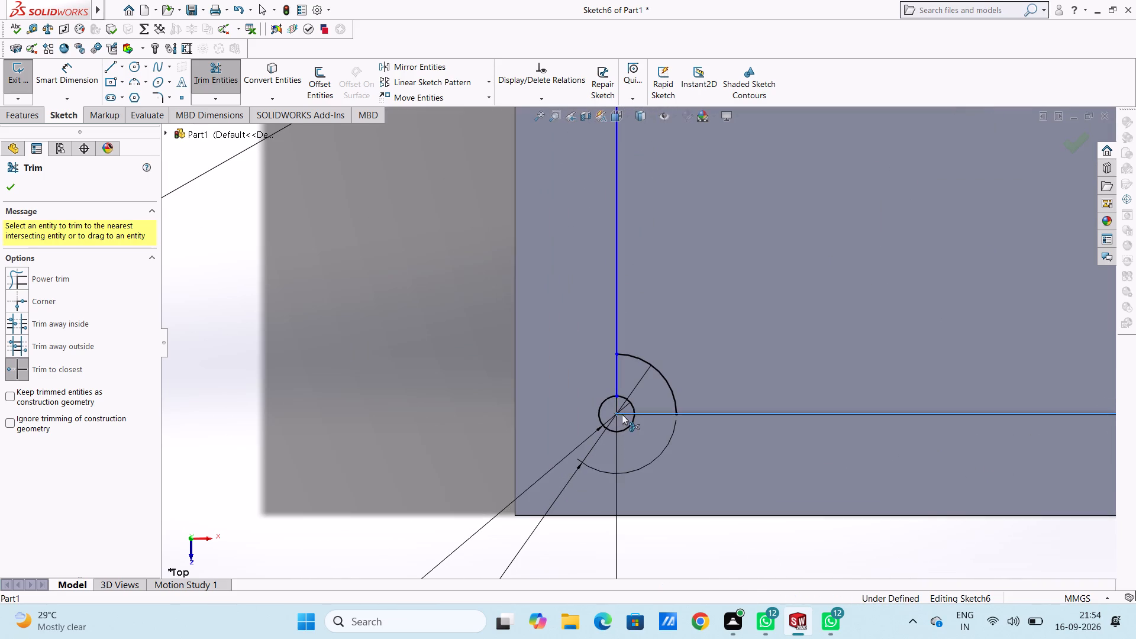
Trim the wall line inside the second lower boss's 6 mm circle and the open stretches on both sides of the lower corner boss.
scroll(624, 409, "up", 7)
scroll(953, 382, "down", 2)
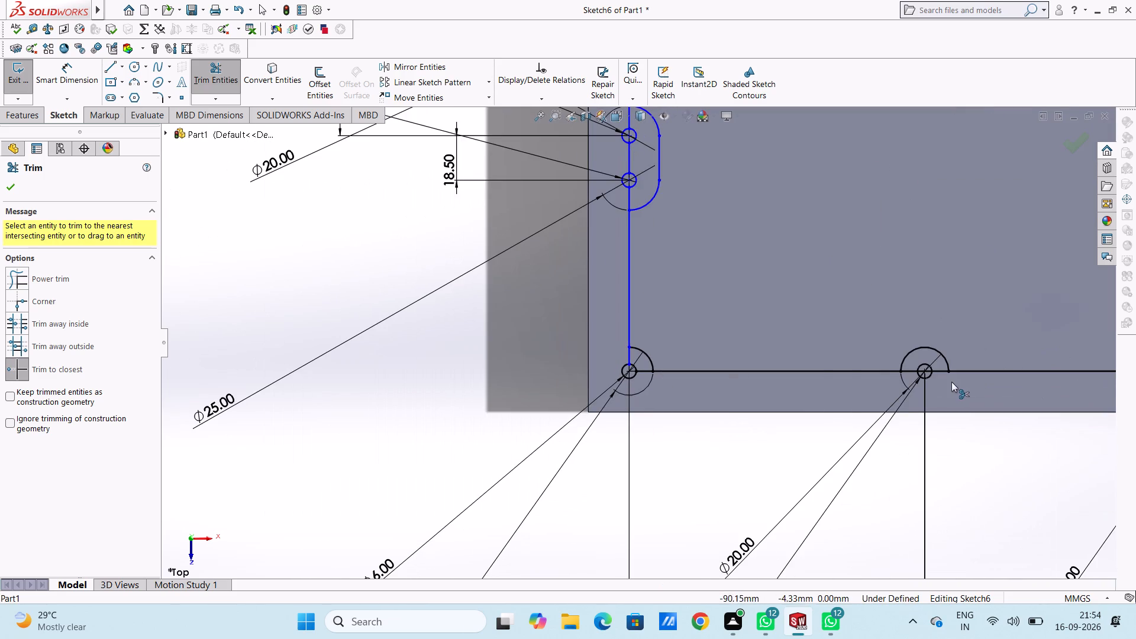
scroll(951, 382, "down", 3)
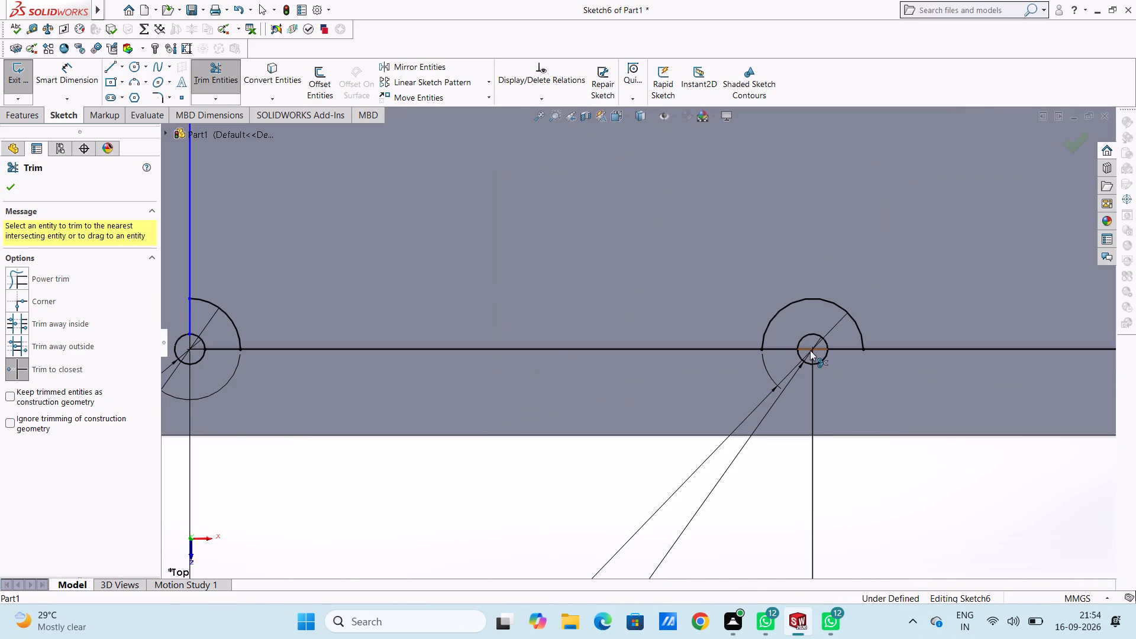
left_click(810, 350)
left_click(738, 350)
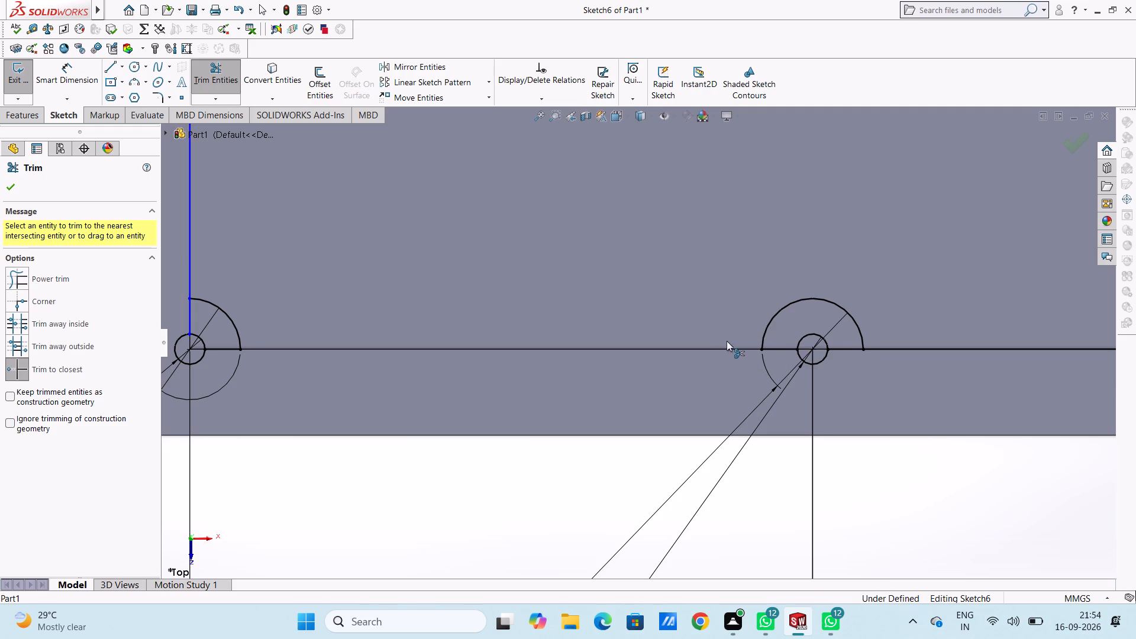
left_click(192, 211)
Trim the lower inner-wall line inside the third boss's 6 mm circle and along the stretches from the second to the fourth boss.
scroll(290, 255, "up", 6)
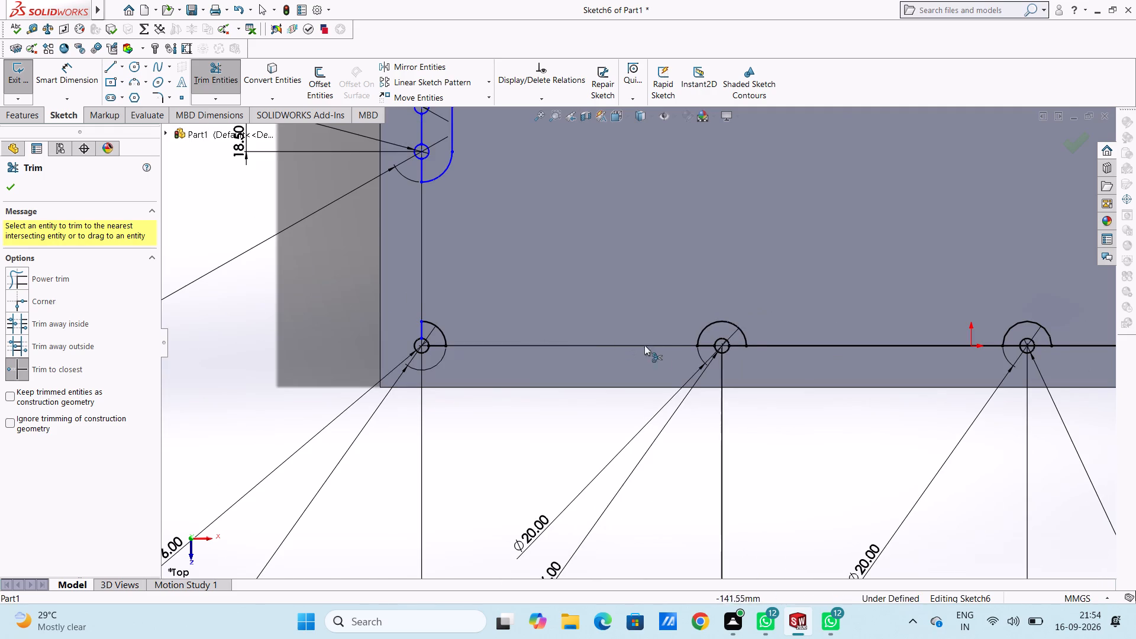
scroll(880, 356, "up", 3)
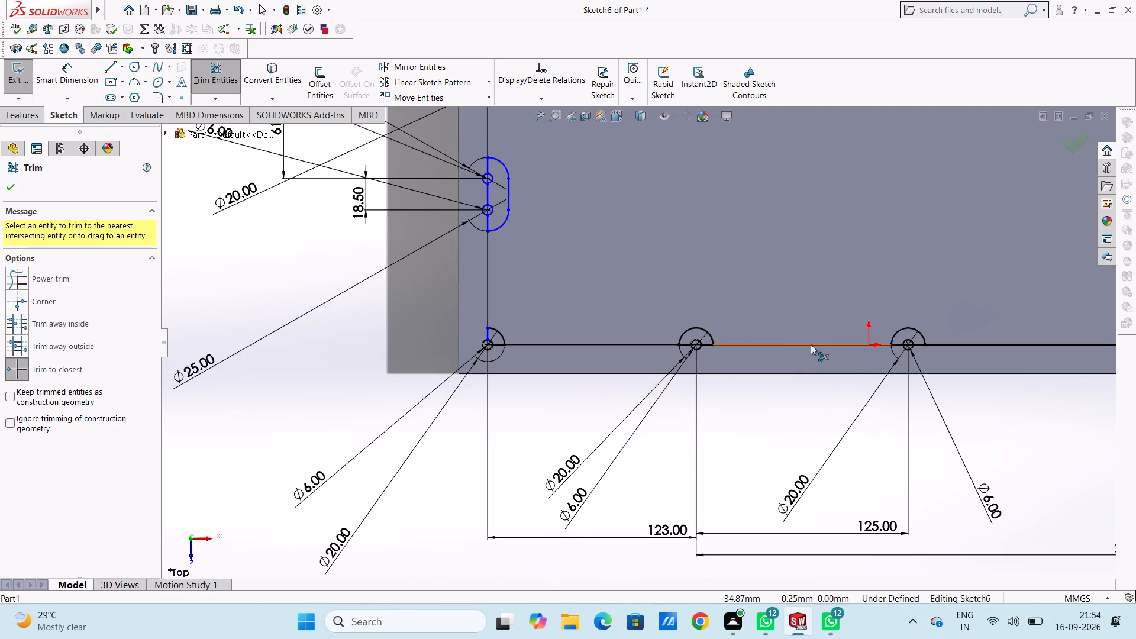
left_click(811, 344)
scroll(906, 343, "down", 8)
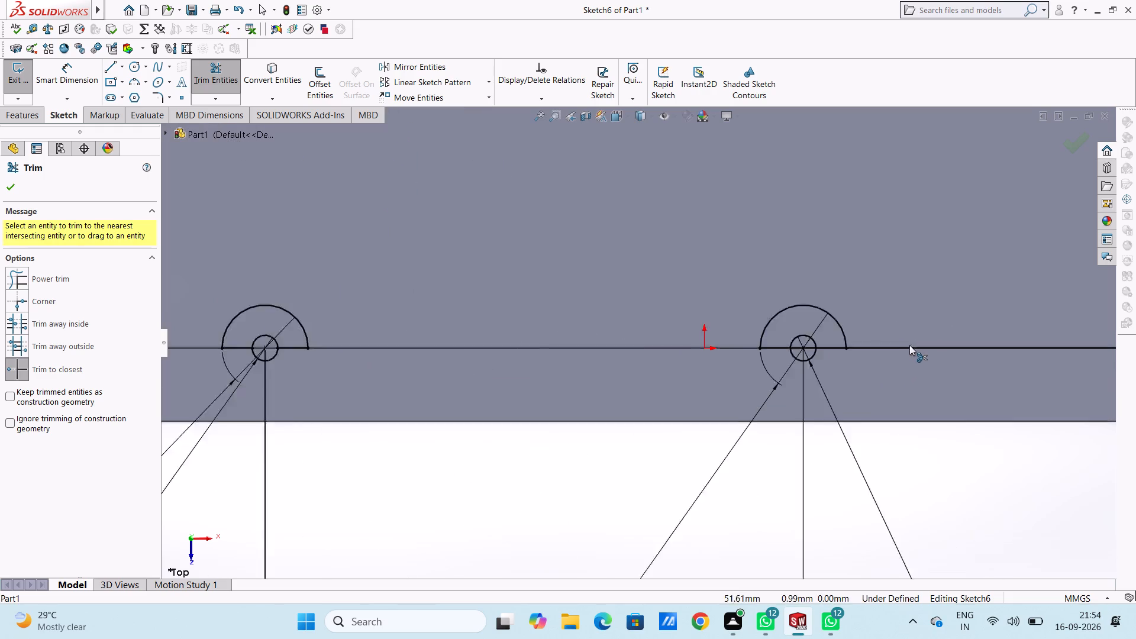
left_click(773, 351)
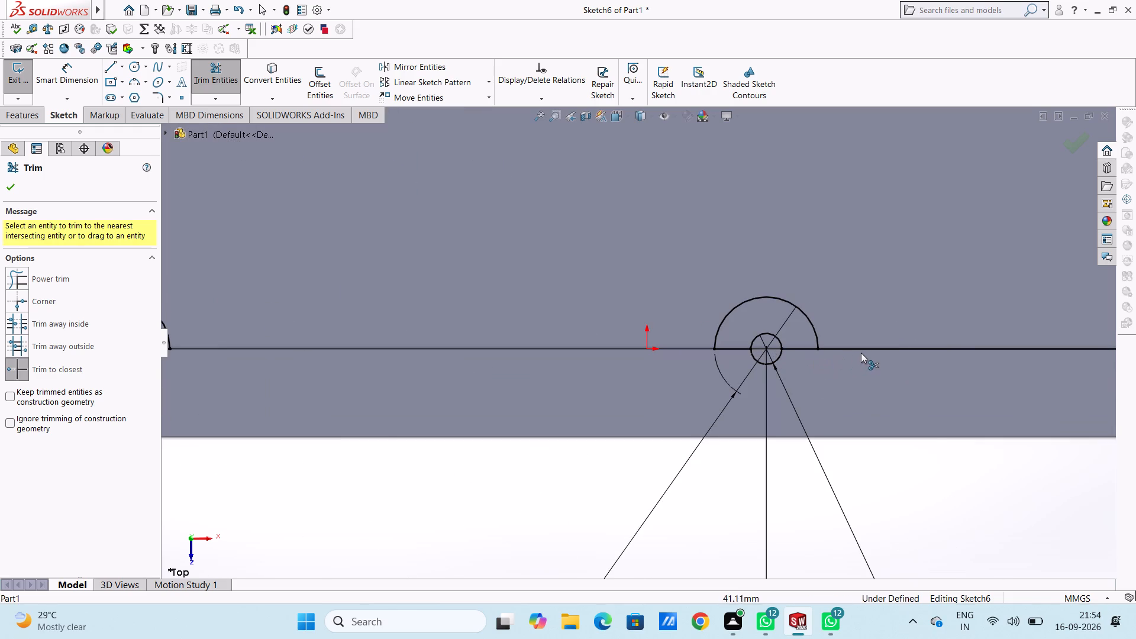
scroll(861, 351, "up", 5)
left_click(861, 351)
scroll(856, 345, "up", 2)
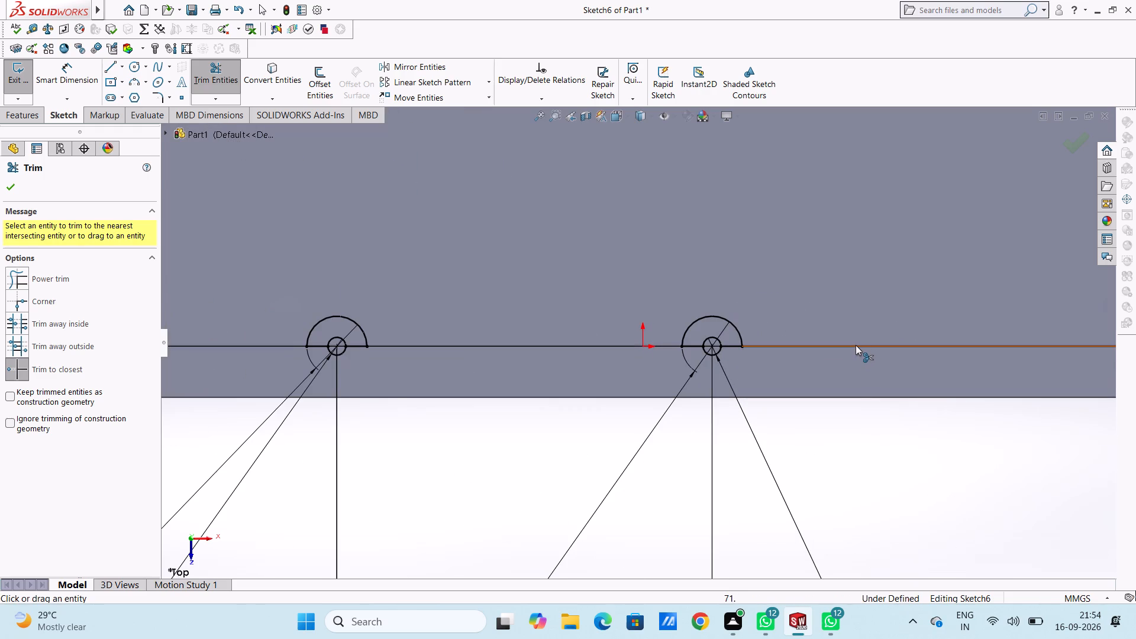
scroll(856, 345, "up", 1)
left_click(858, 346)
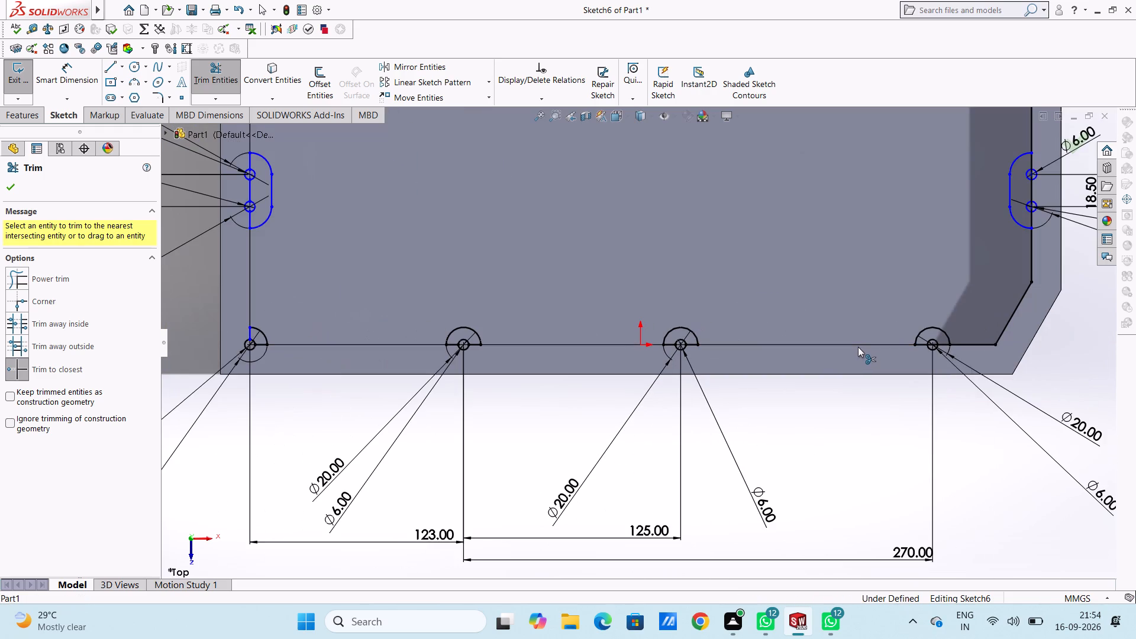
left_click(605, 342)
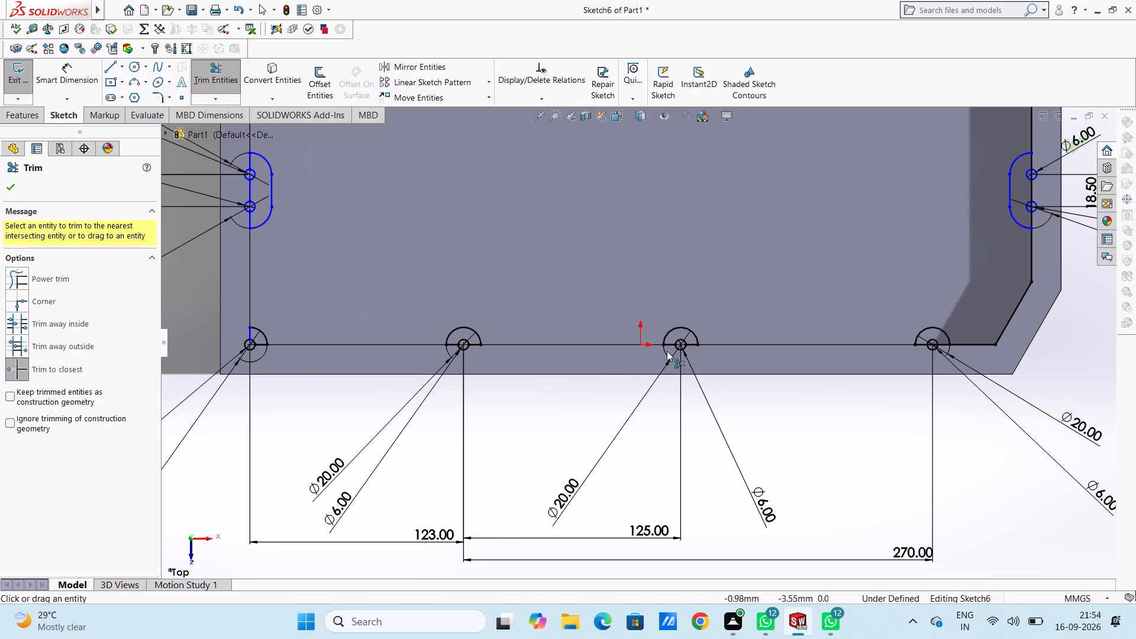
Trim the lines inside the 6 mm circle of the lower boss nearest the bevel and around the lower bevelled corner to the paired bosses.
scroll(982, 324, "down", 4)
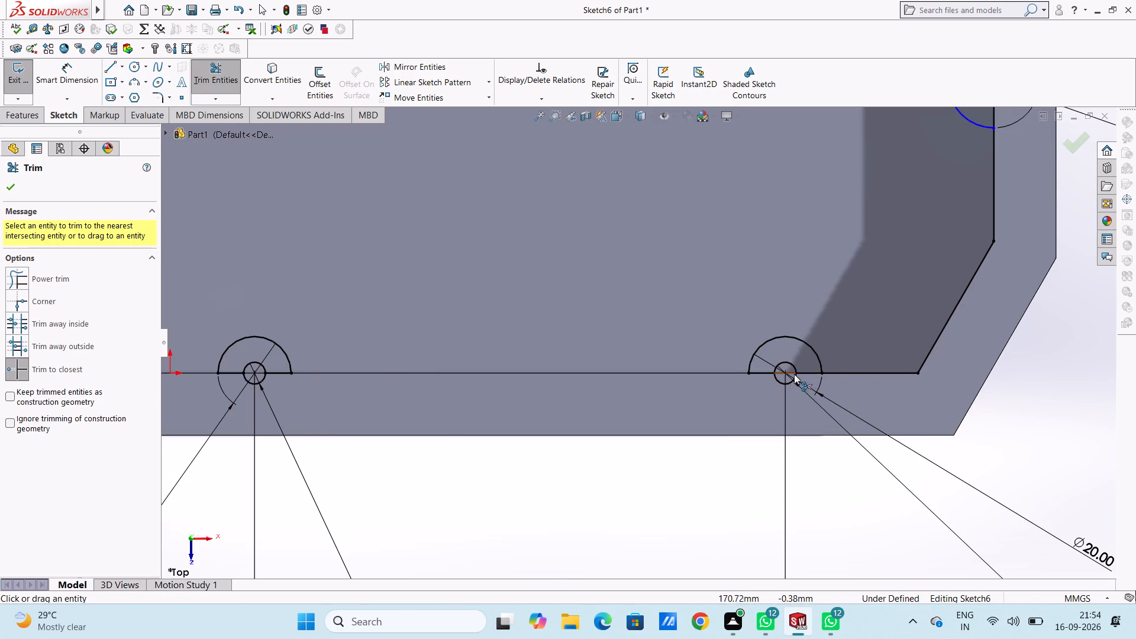
scroll(793, 372, "down", 5)
left_click(759, 370)
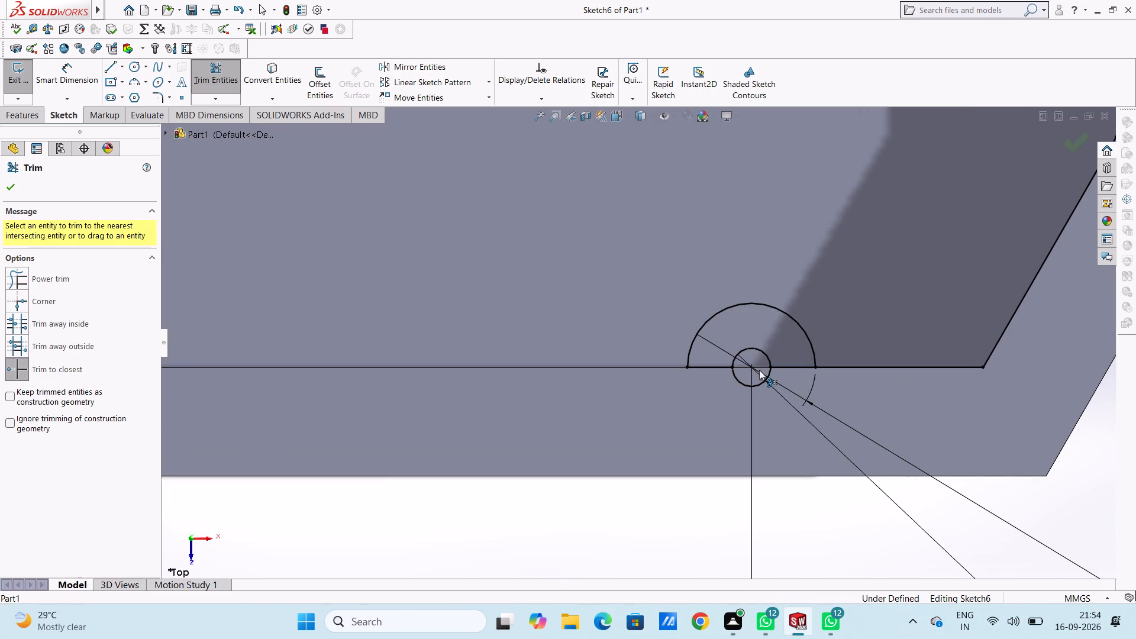
left_click(760, 367)
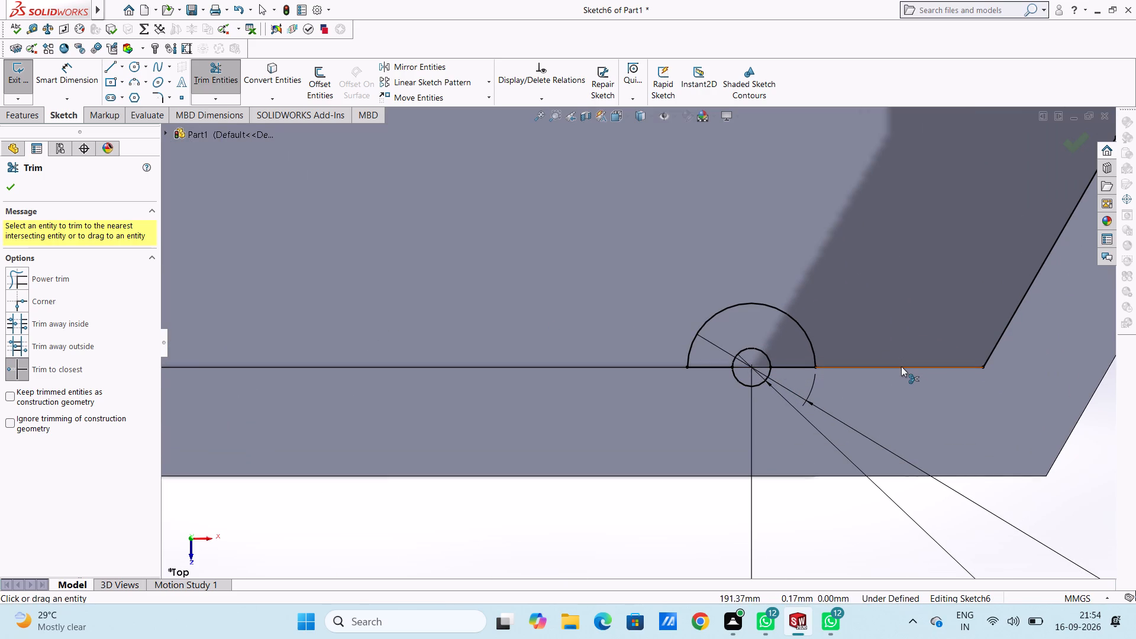
left_click(901, 366)
scroll(898, 360, "up", 5)
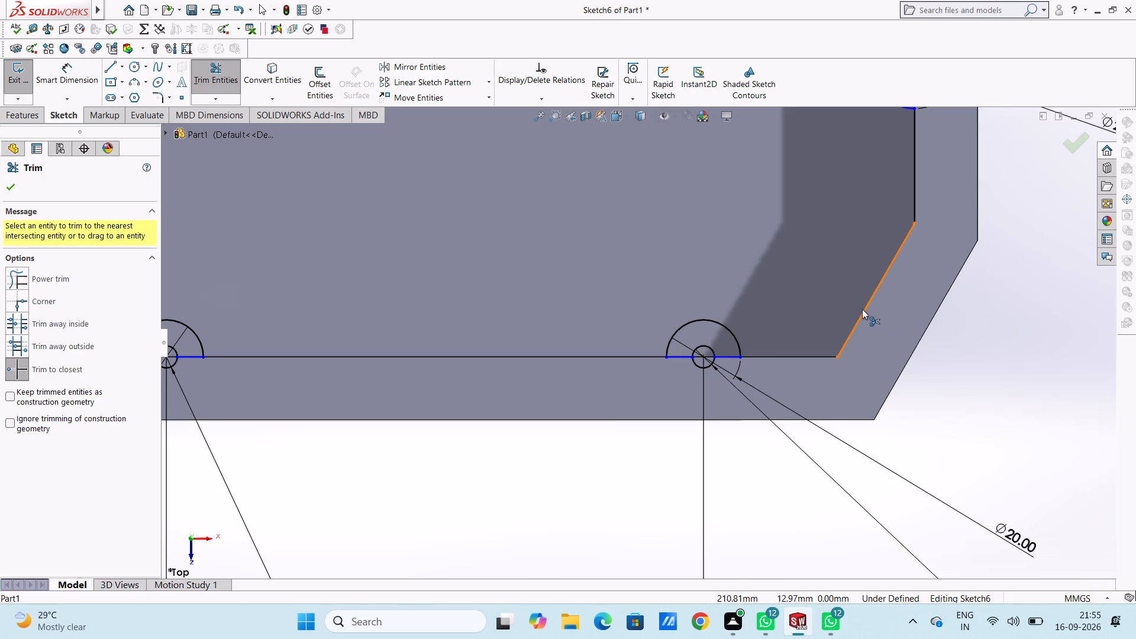
left_click(863, 309)
left_click(863, 310)
scroll(863, 301, "up", 6)
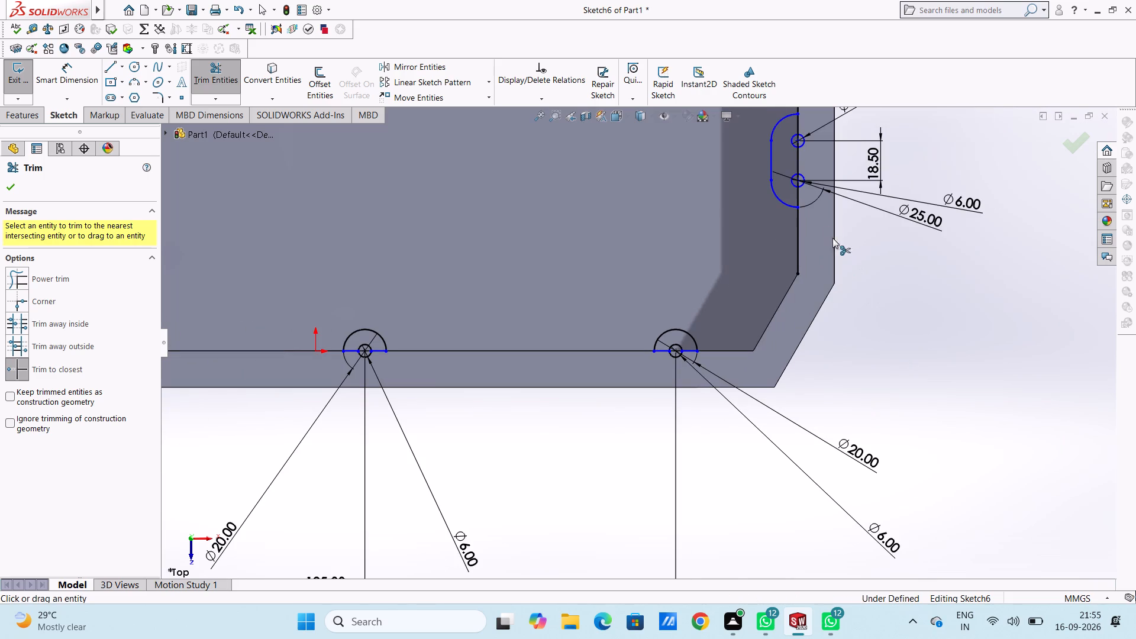
left_click(799, 225)
Trim the inner-wall line inside the 6 mm circles of the paired bosses at the bevelled end.
scroll(807, 157, "down", 5)
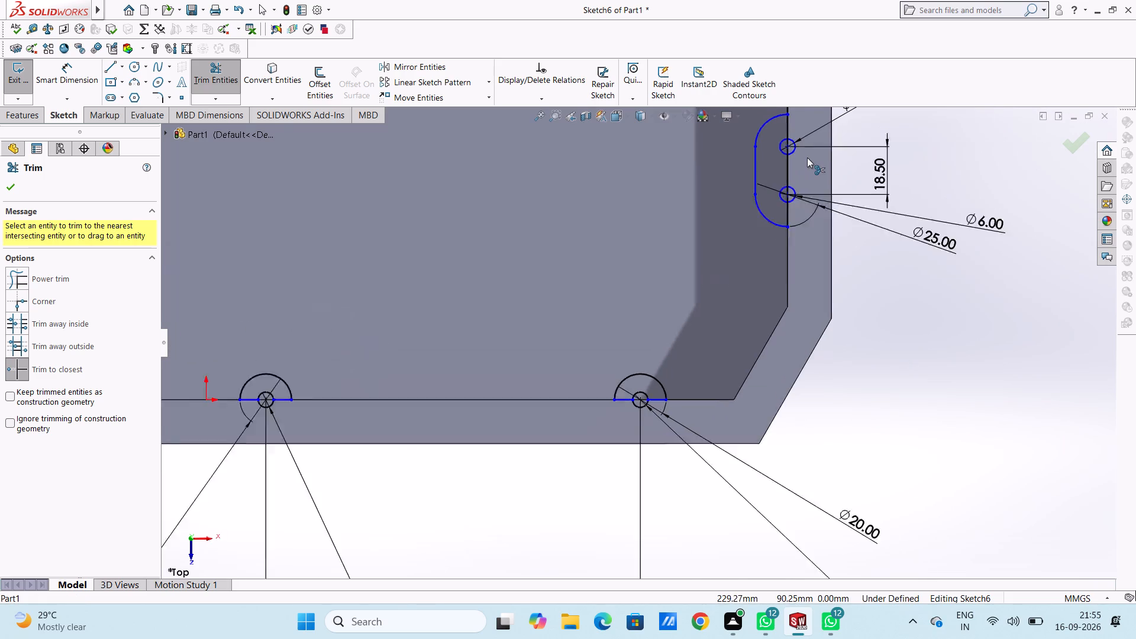
scroll(805, 162, "down", 5)
left_click(669, 200)
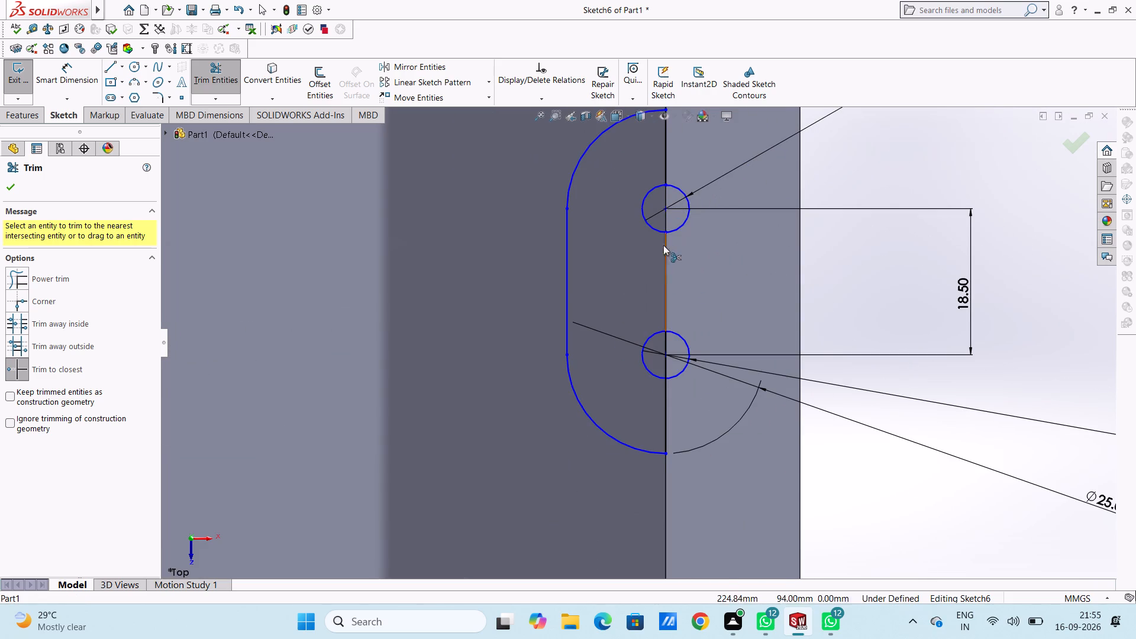
left_click(666, 346)
Trim the inner-wall lines around the upper bevelled corner, between the last upper boss and the paired bosses.
scroll(663, 344, "up", 6)
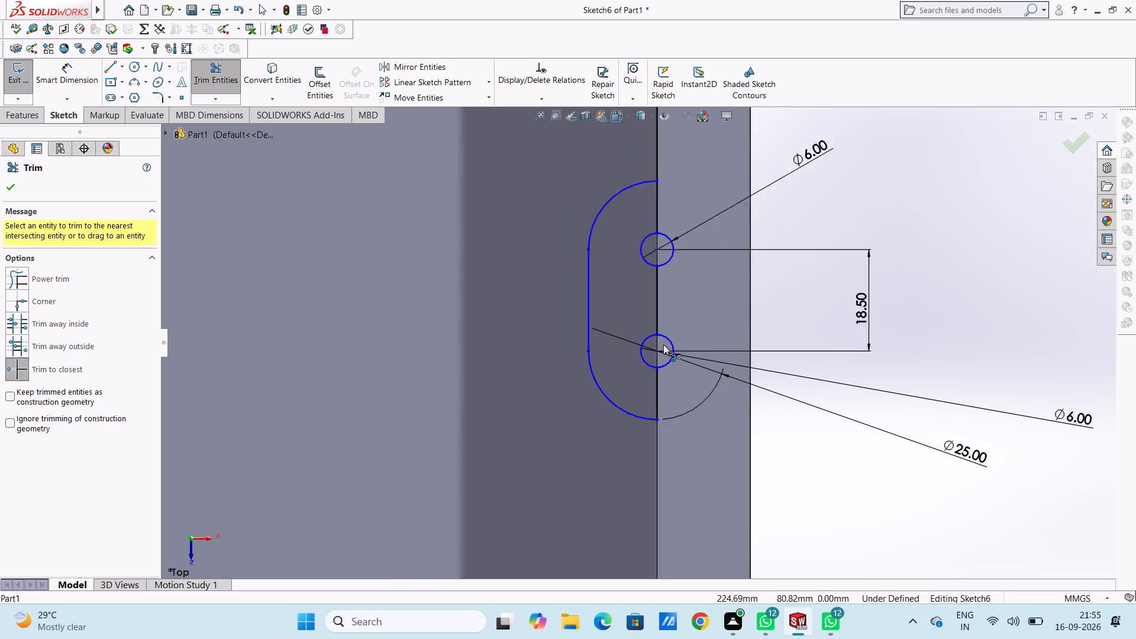
scroll(663, 344, "up", 16)
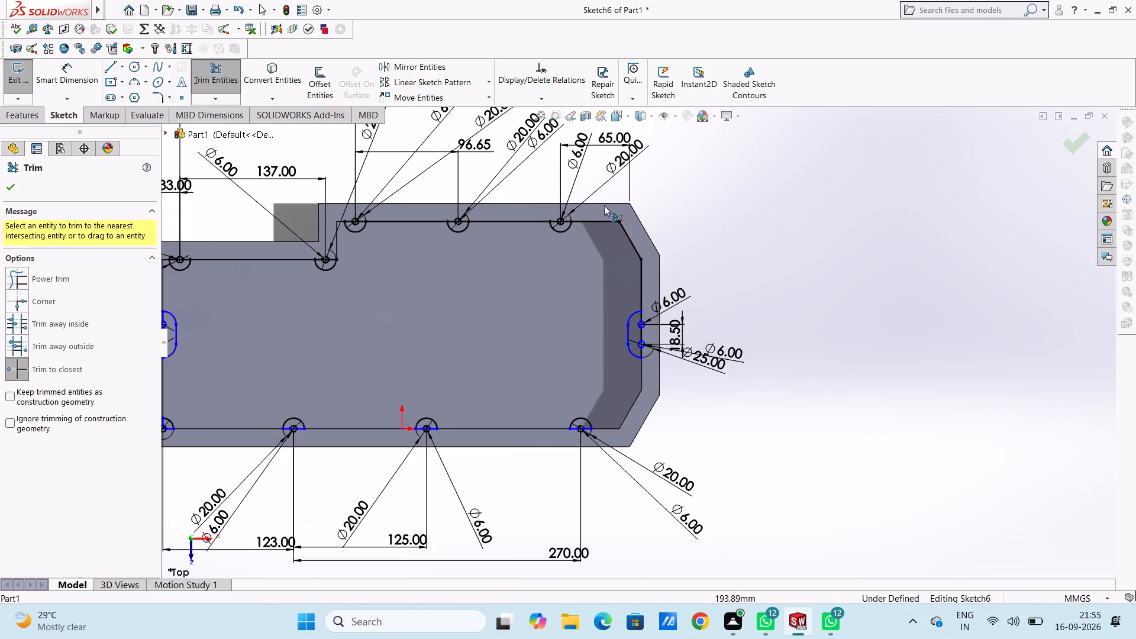
scroll(605, 205, "down", 6)
left_click(637, 274)
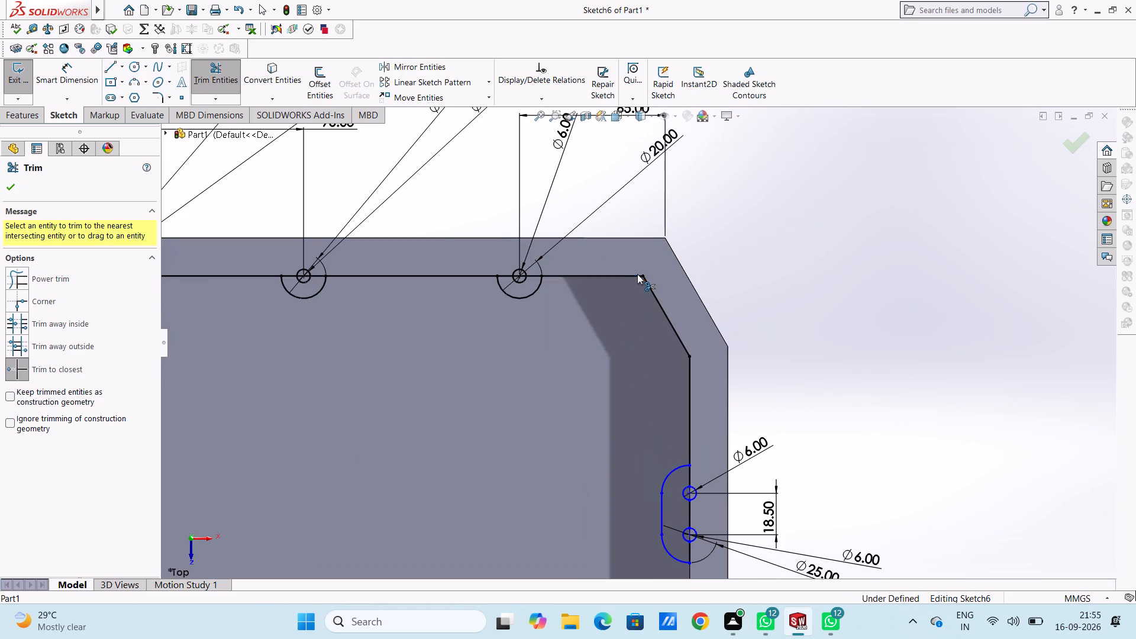
left_click(653, 288)
left_click(689, 375)
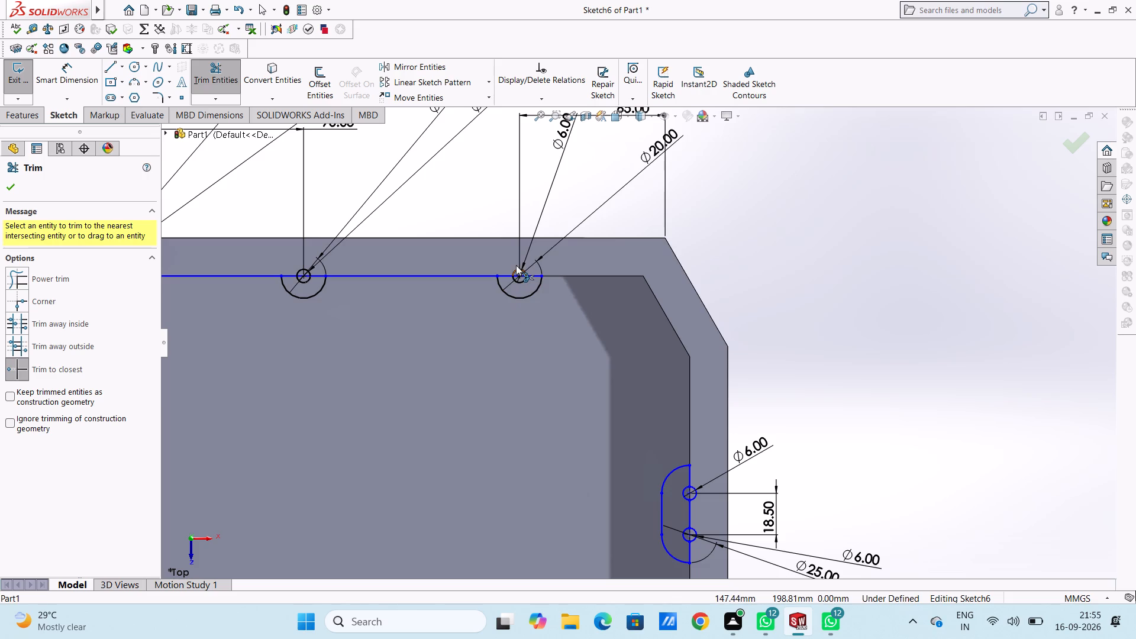
Trim the upper inner-wall line inside the 6 mm circle of the last upper boss, nearest the bevel.
scroll(525, 272, "down", 9)
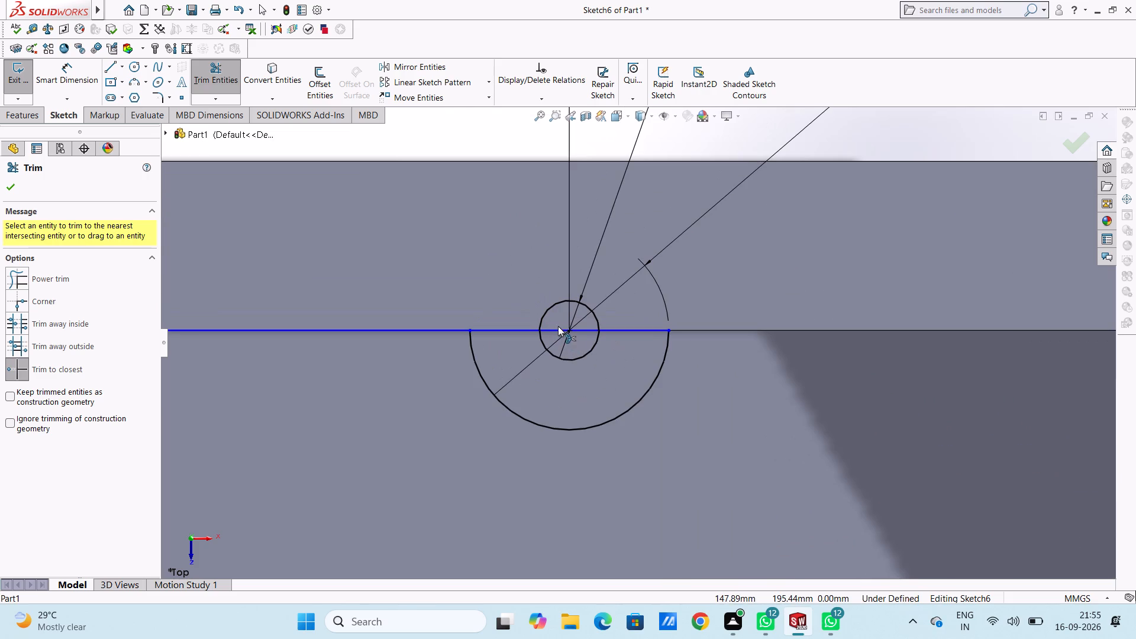
left_click(559, 331)
left_click(559, 331)
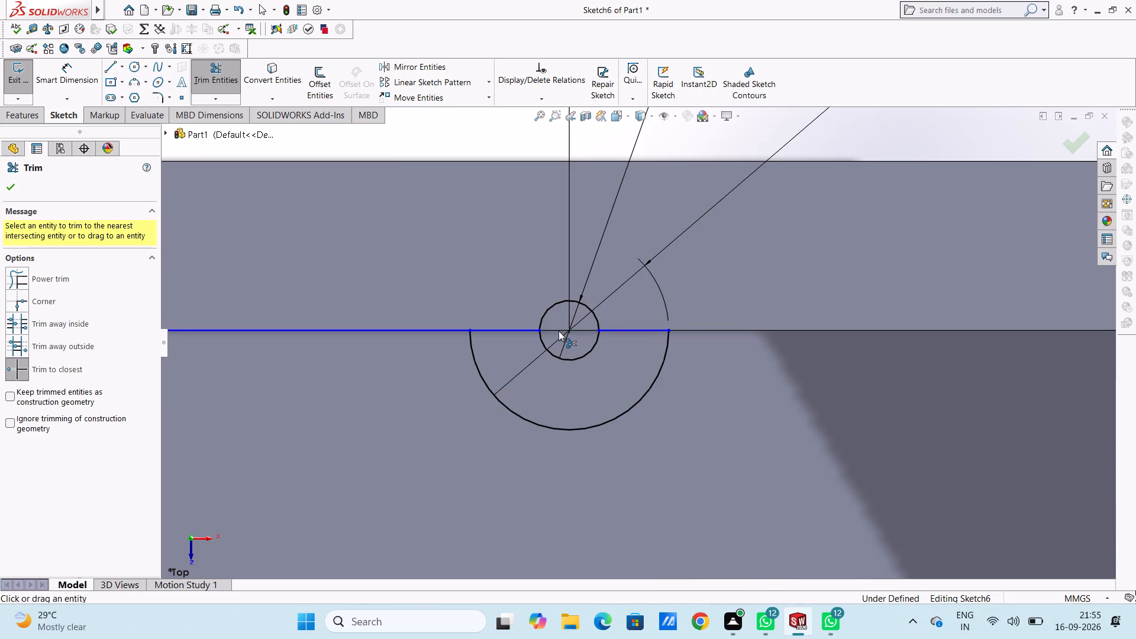
Trim the upper inner-wall line between the three upper bosses beyond the step and inside the middle boss's 6 mm circle.
scroll(490, 291, "up", 16)
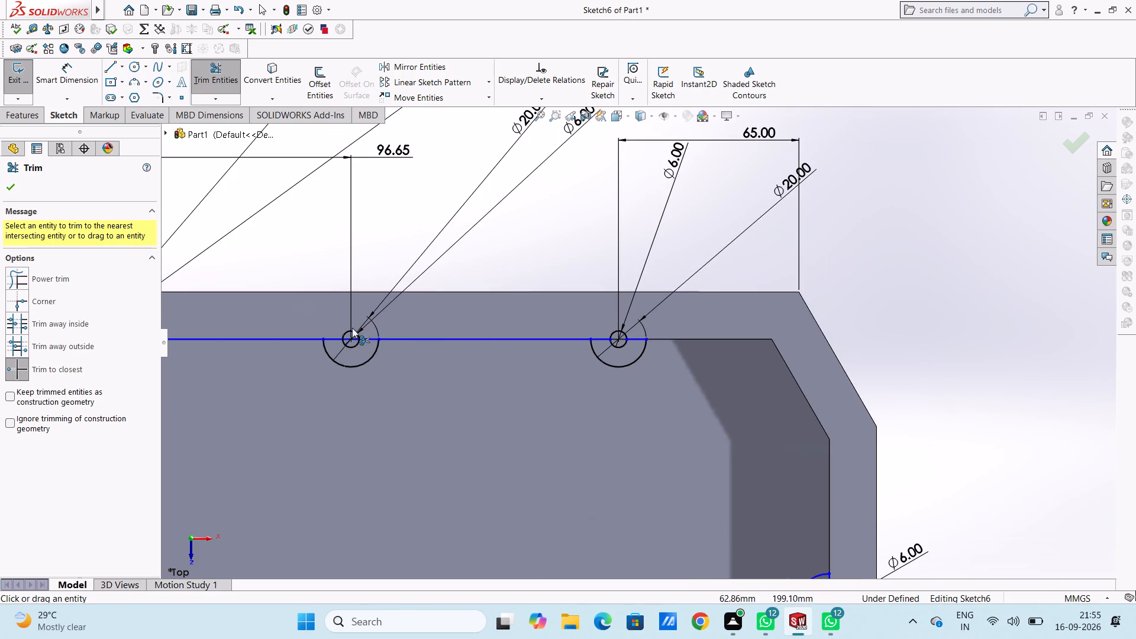
scroll(330, 333, "up", 5)
scroll(366, 350, "down", 8)
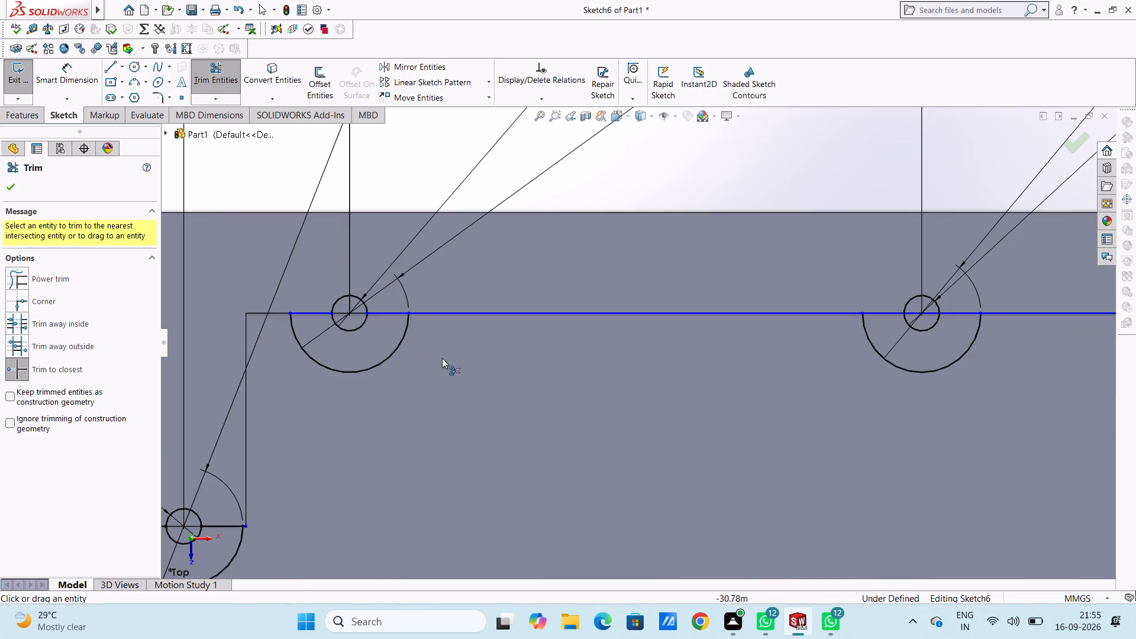
left_click(562, 315)
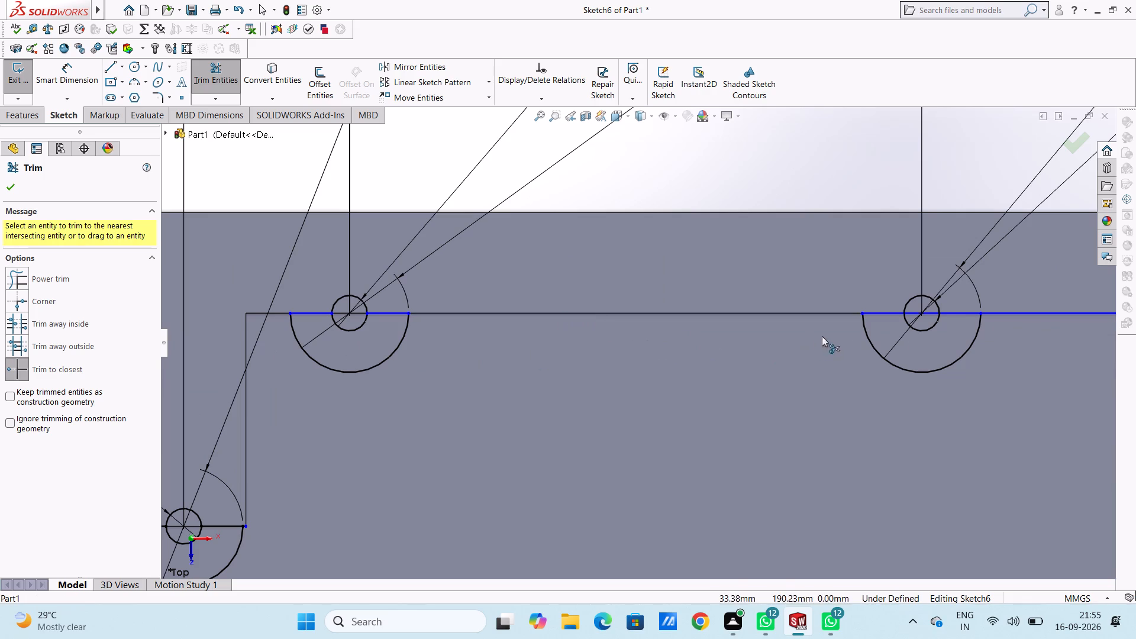
left_click(922, 315)
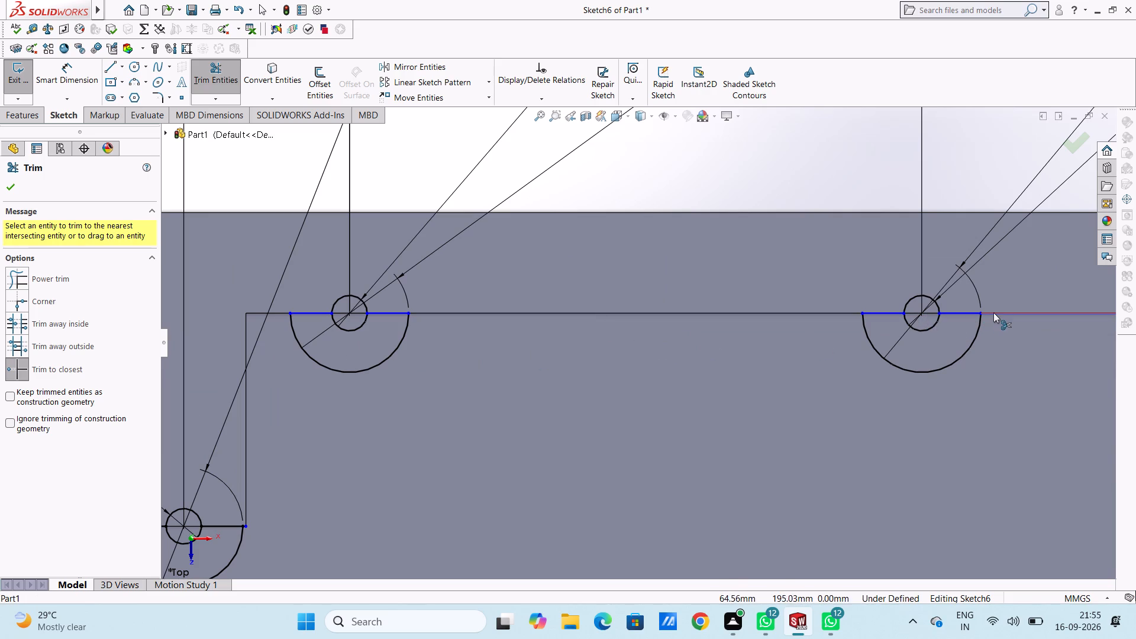
left_click(995, 311)
scroll(756, 371, "up", 12)
scroll(655, 409, "up", 10)
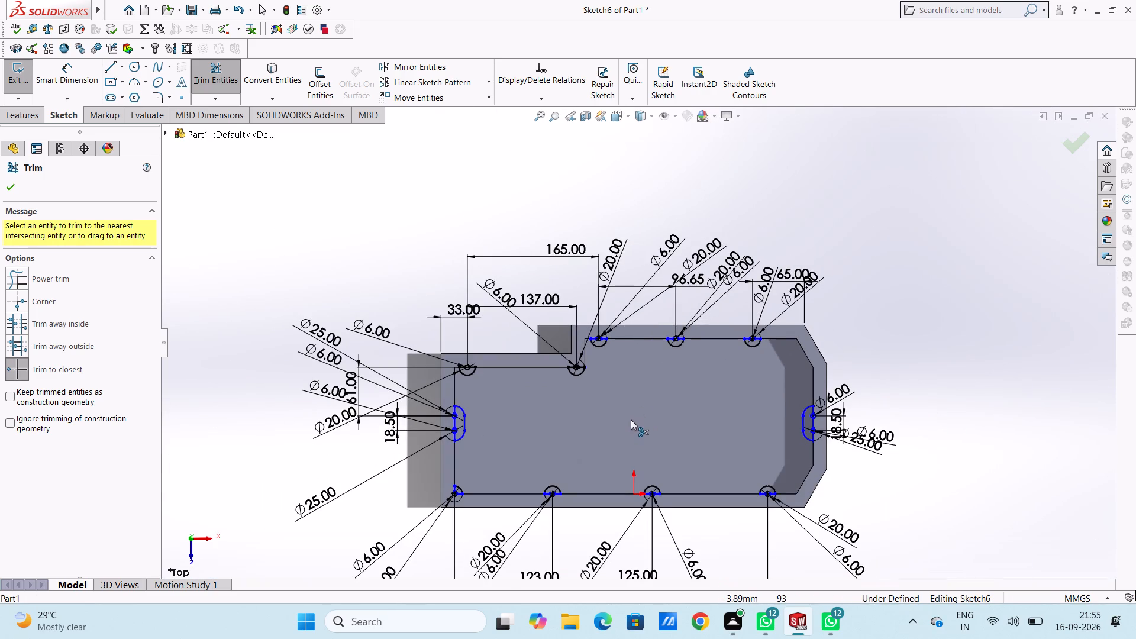
key("Escape")
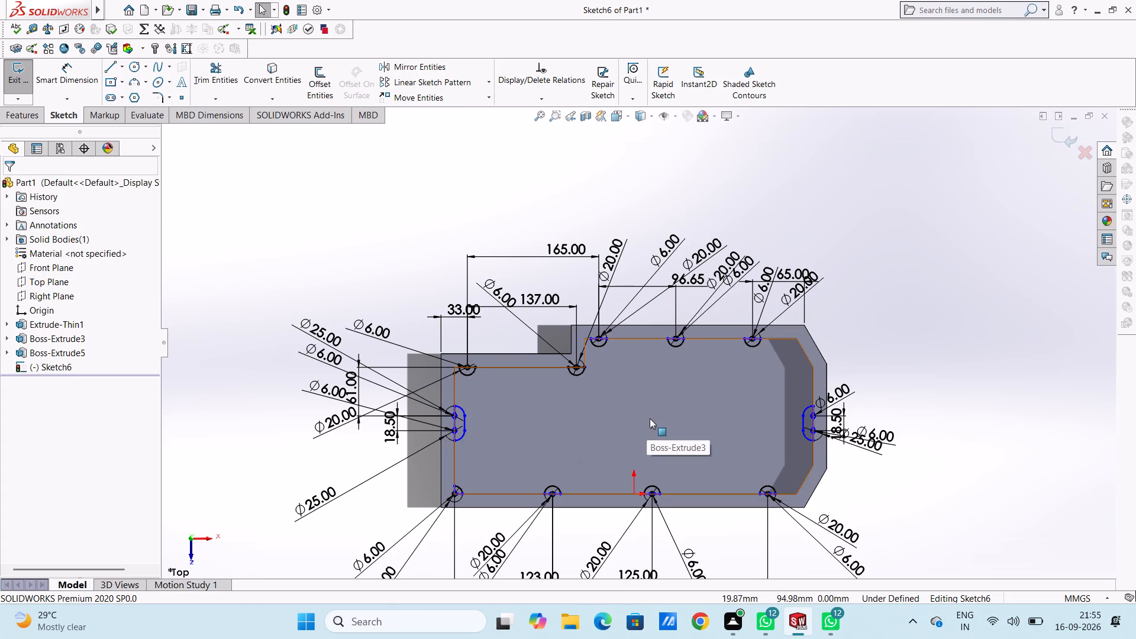
Start a Boss-Extrude of the sketch and select all regions of the first two upper bosses beyond the step, including their 6 mm circles.
left_click(28, 117)
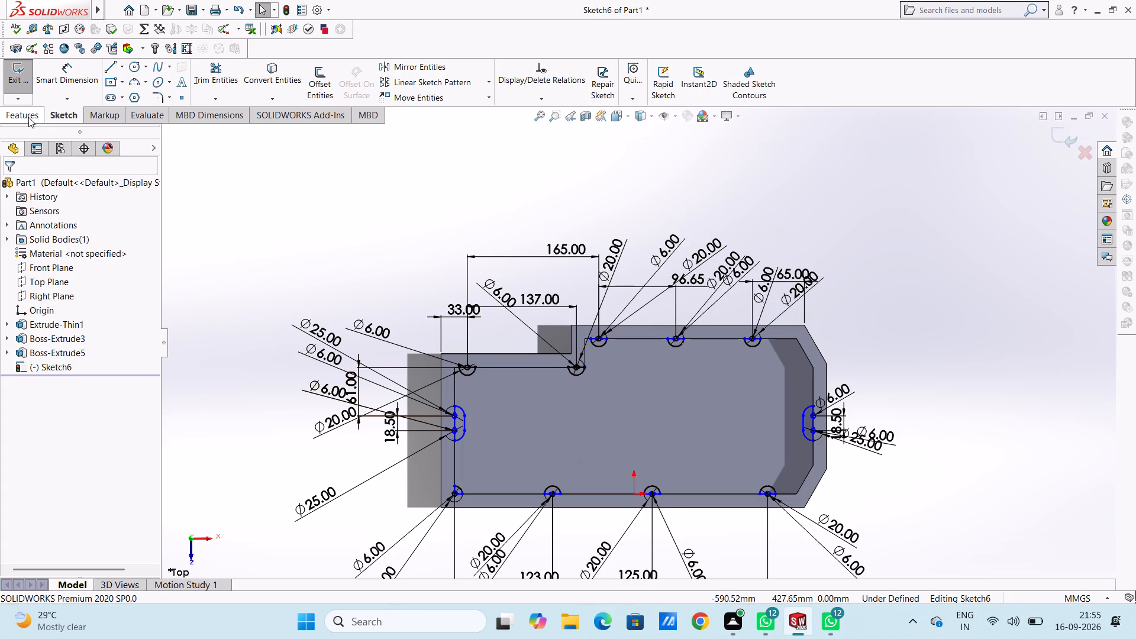
left_click(12, 78)
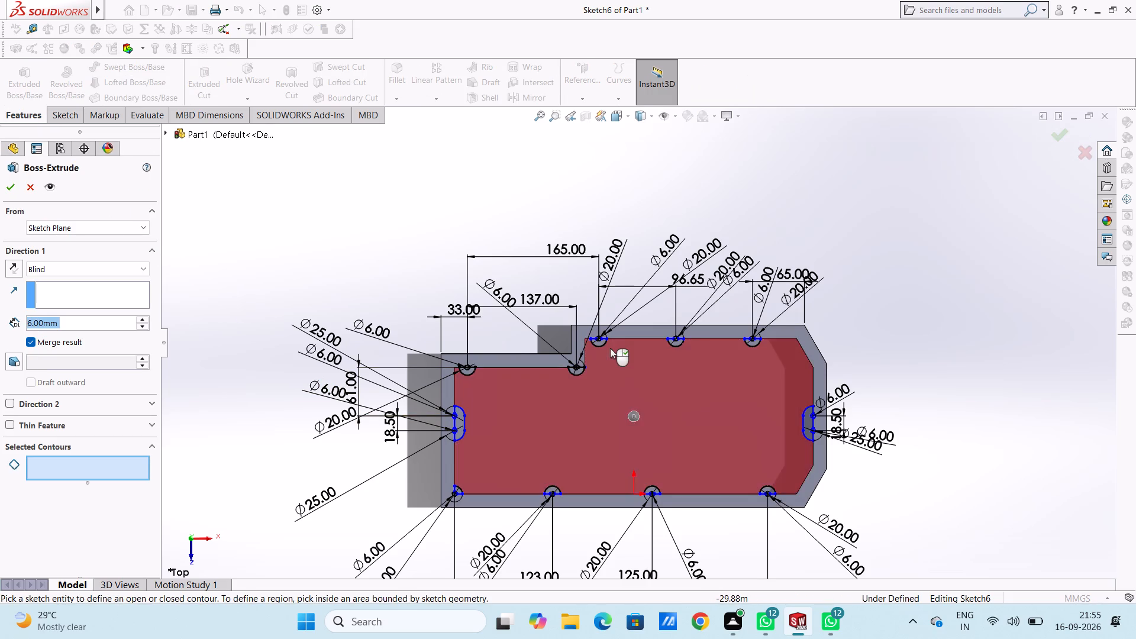
scroll(610, 348, "down", 10)
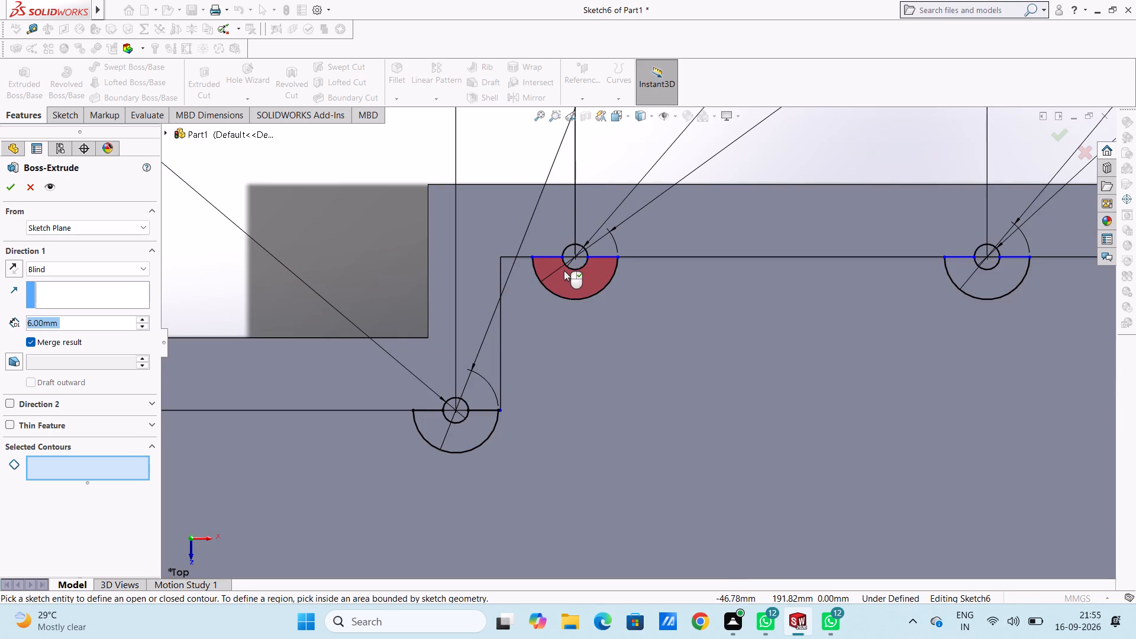
left_click(564, 270)
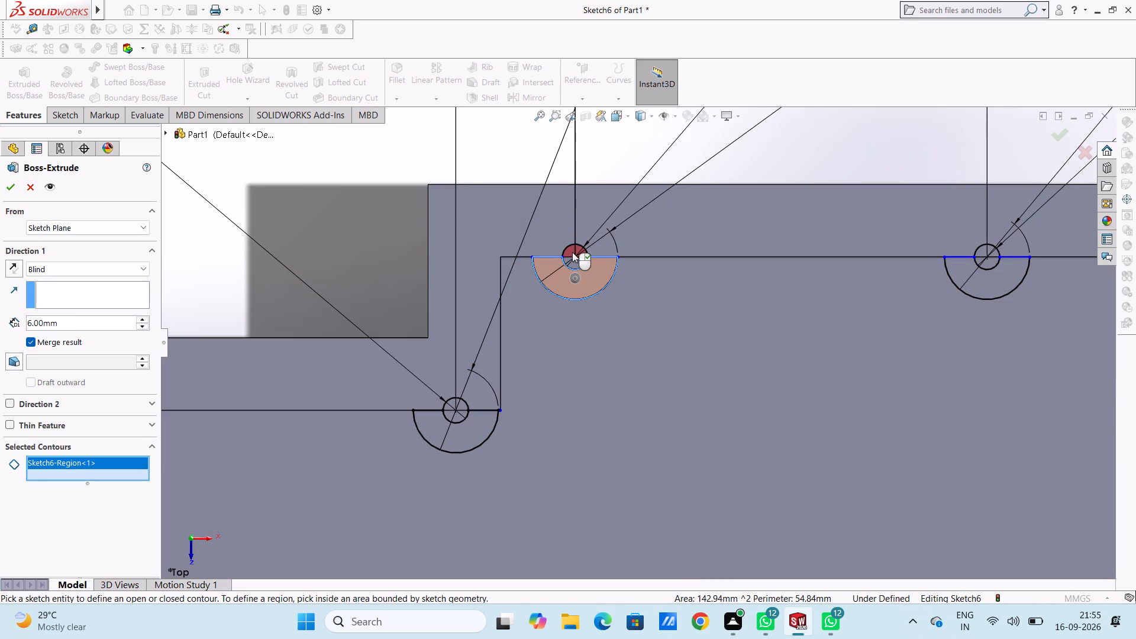
left_click(572, 252)
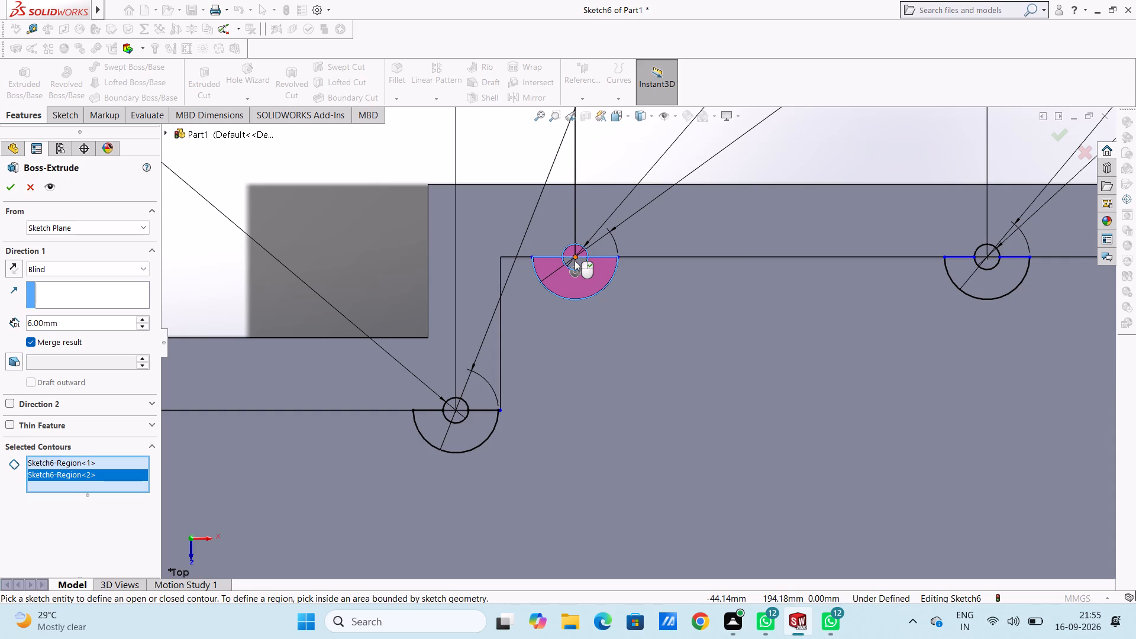
left_click(575, 262)
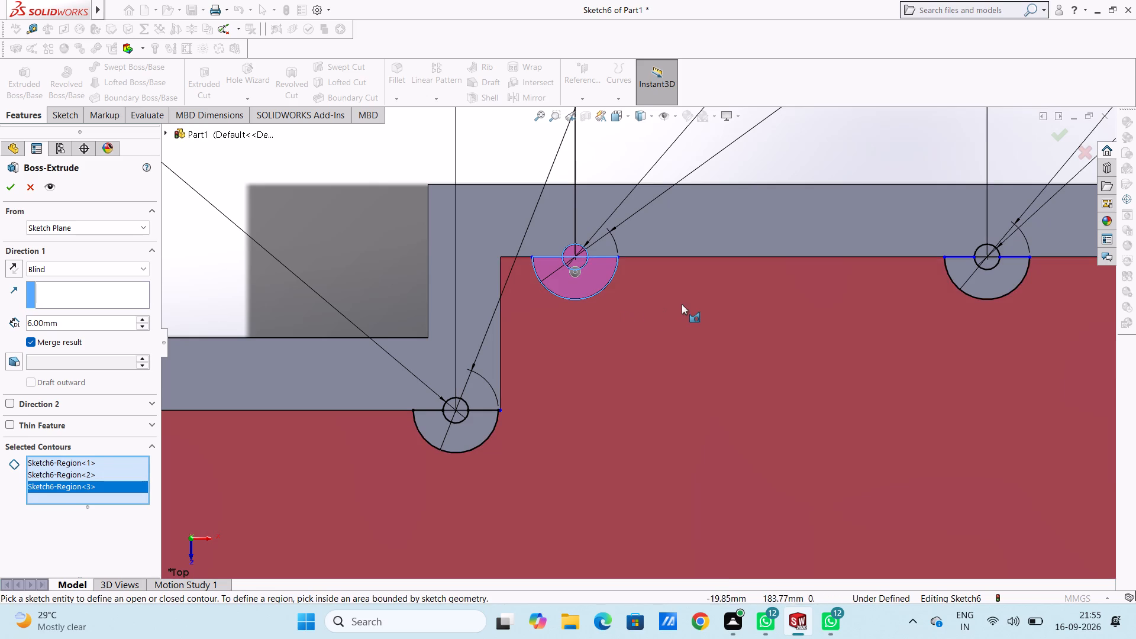
left_click(992, 279)
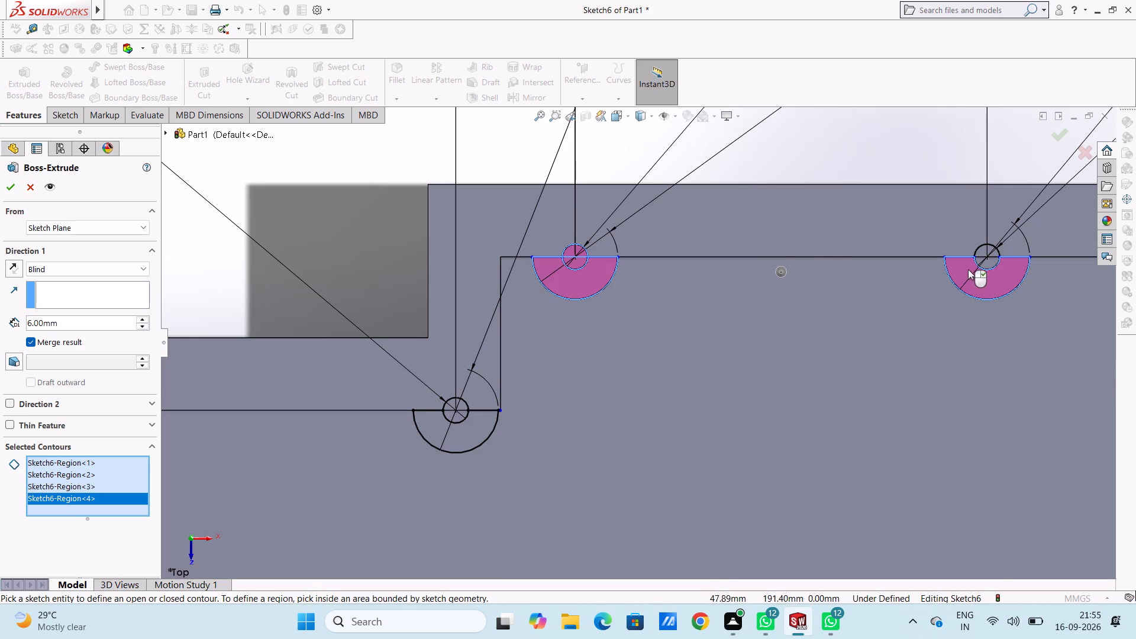
scroll(991, 246, "down", 4)
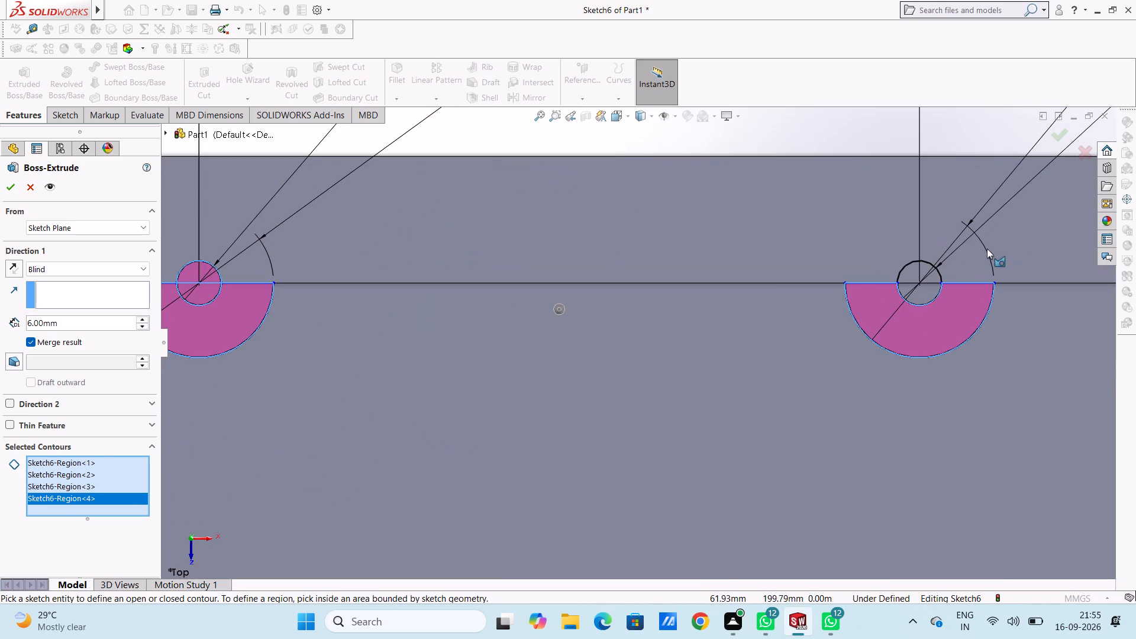
left_click(908, 273)
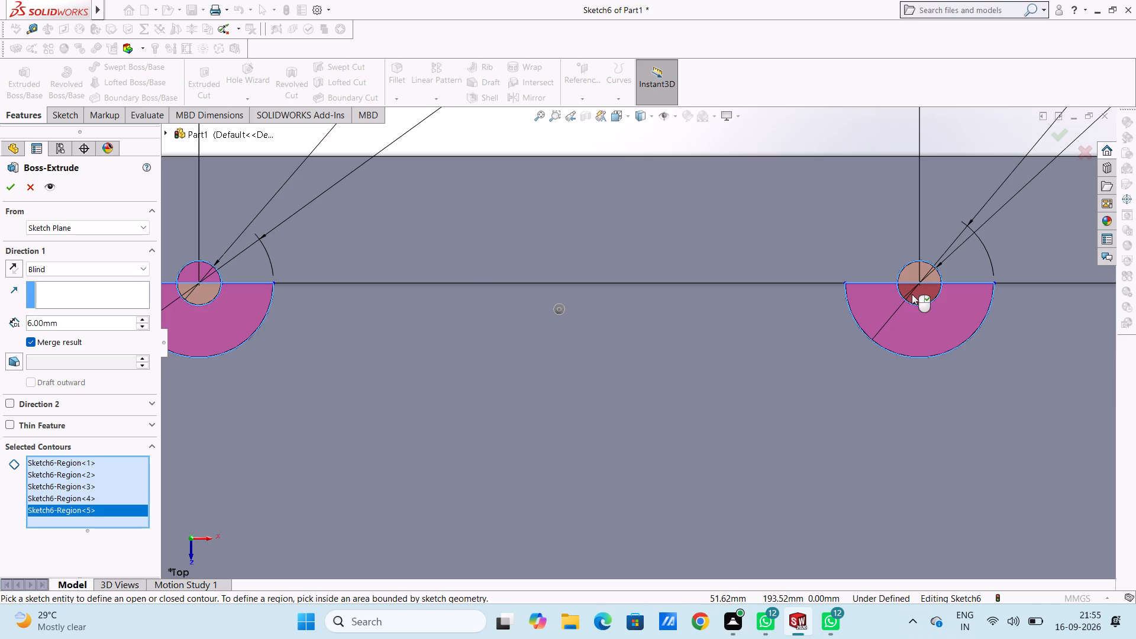
left_click(912, 294)
Add the half-round region and both 6 mm circle halves of the upper boss nearest the bevel to the extrusion contours.
middle_click_drag(853, 137, 821, 157)
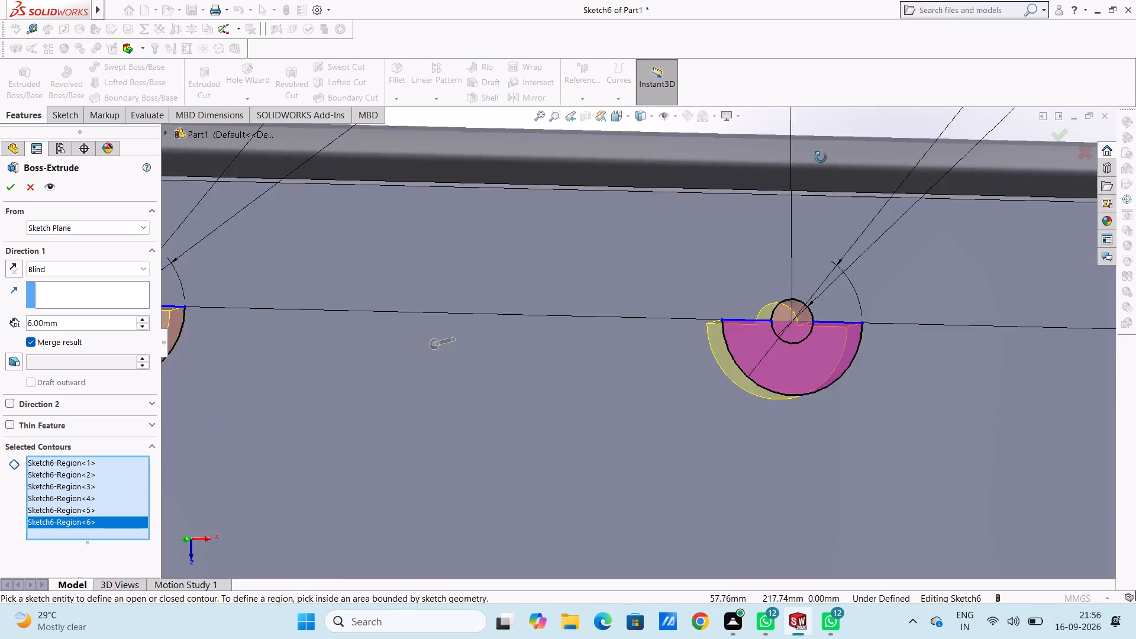
middle_click_drag(821, 157, 790, 185)
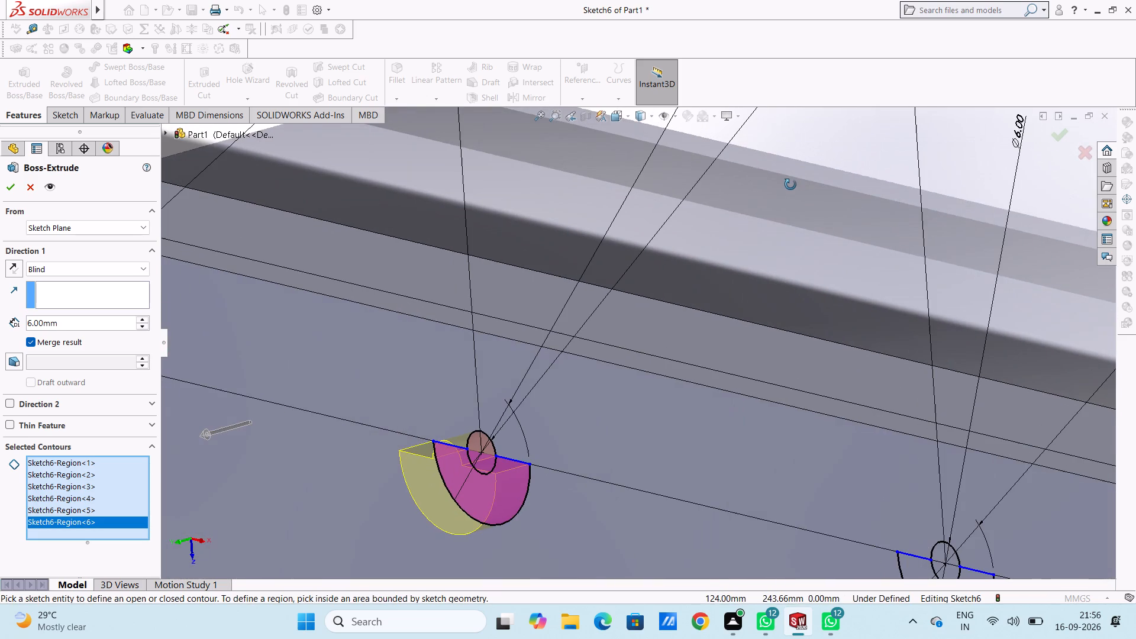
middle_click_drag(790, 185, 798, 184)
scroll(772, 337, "up", 5)
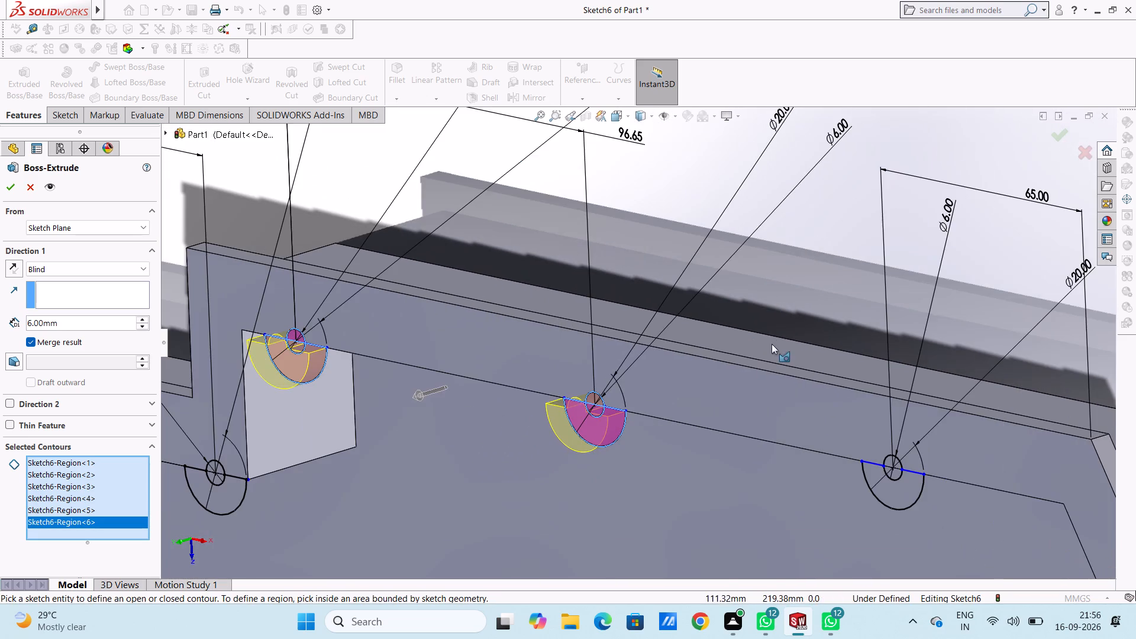
scroll(760, 373, "up", 4)
middle_click_drag(703, 459, 737, 438)
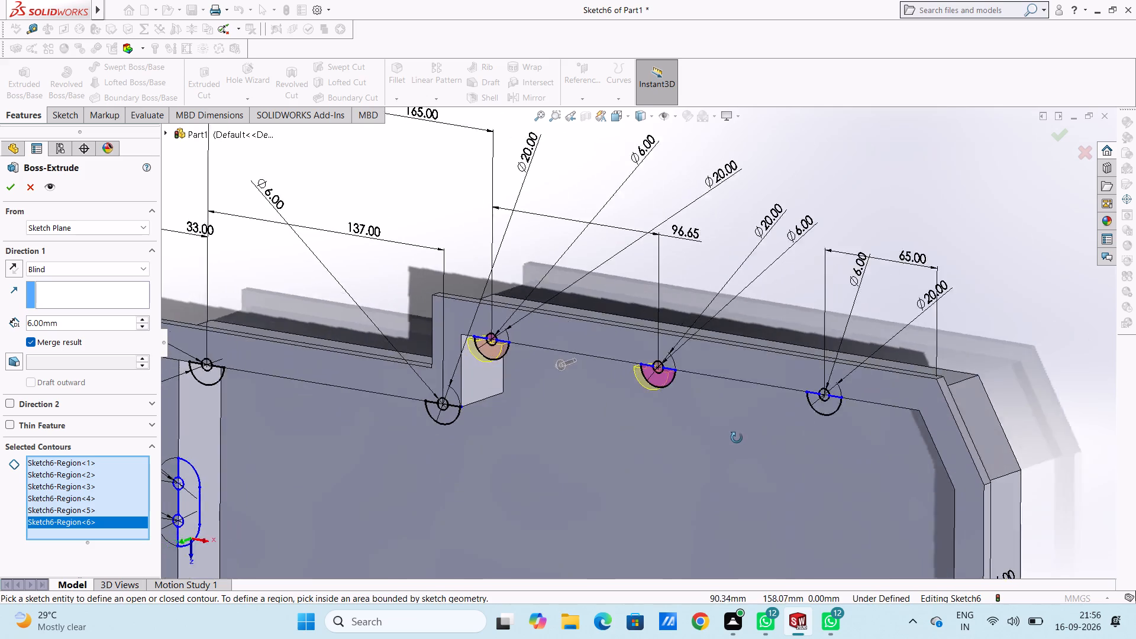
middle_click_drag(737, 438, 741, 427)
scroll(887, 376, "down", 6)
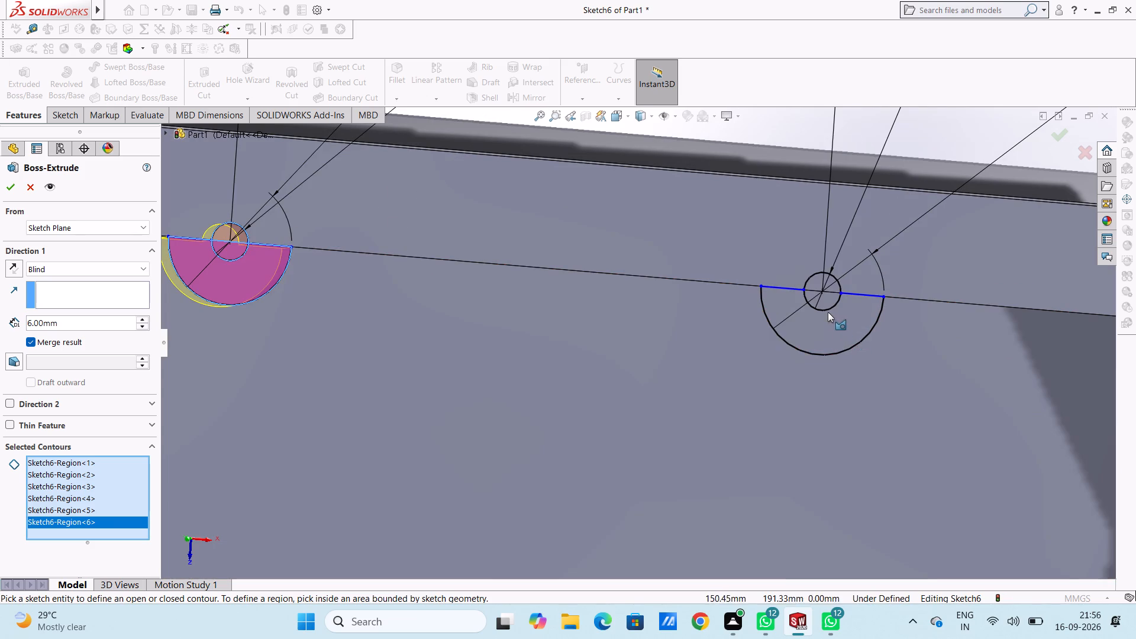
left_click(824, 328)
left_click(823, 283)
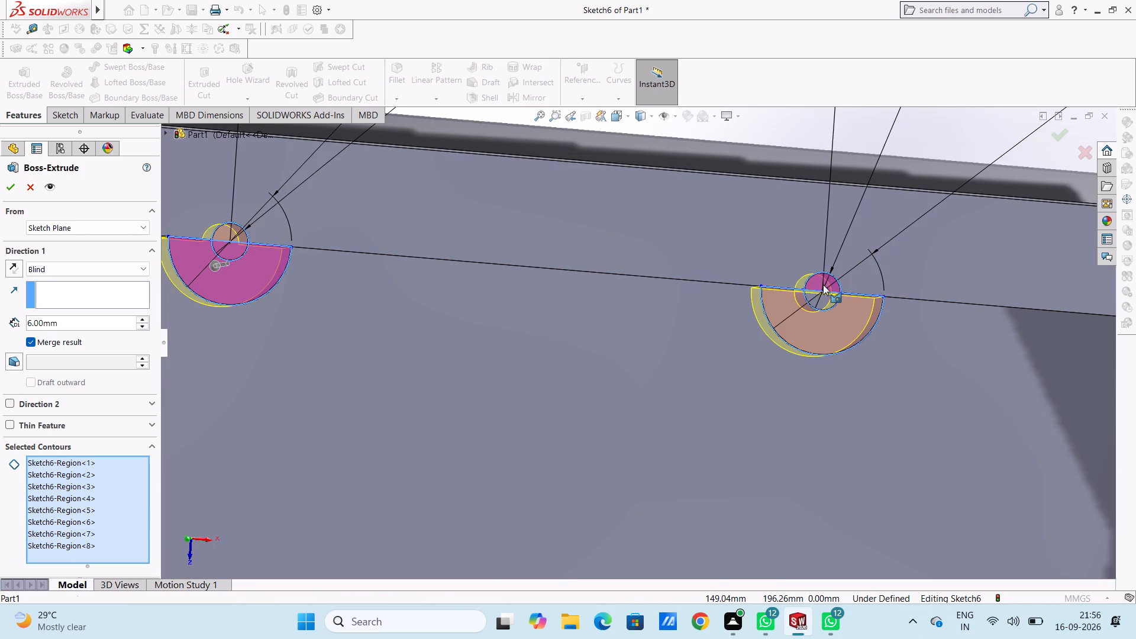
left_click(816, 298)
Add the slot-shaped boss region at the bevelled end and both halves of its two 6 mm circles to the extrusion contours.
scroll(766, 375, "up", 5)
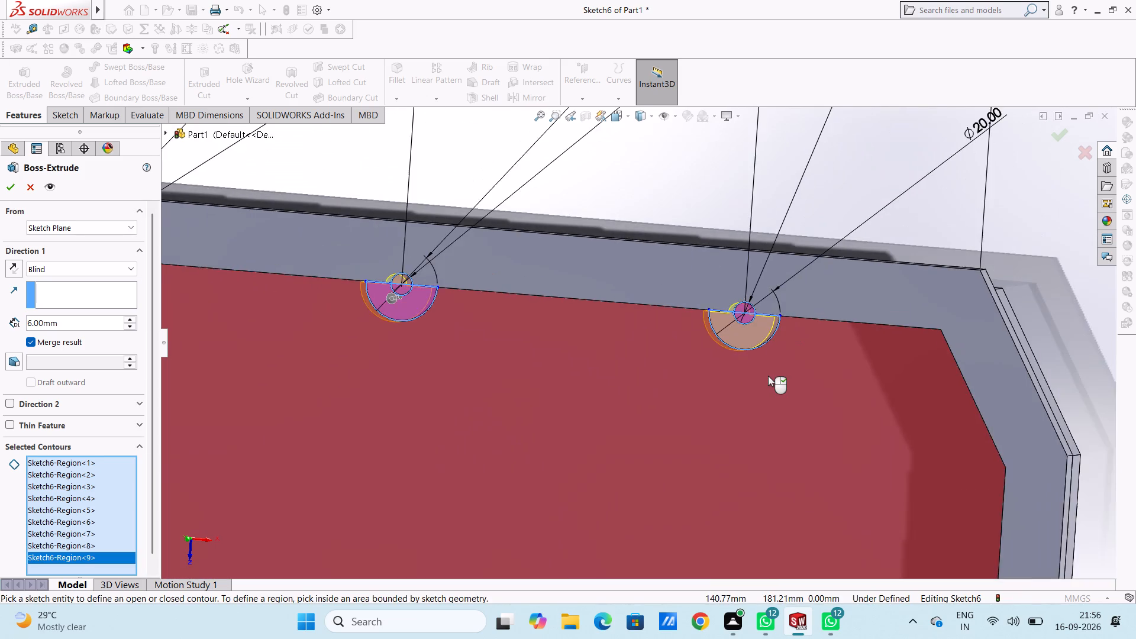
scroll(768, 376, "up", 9)
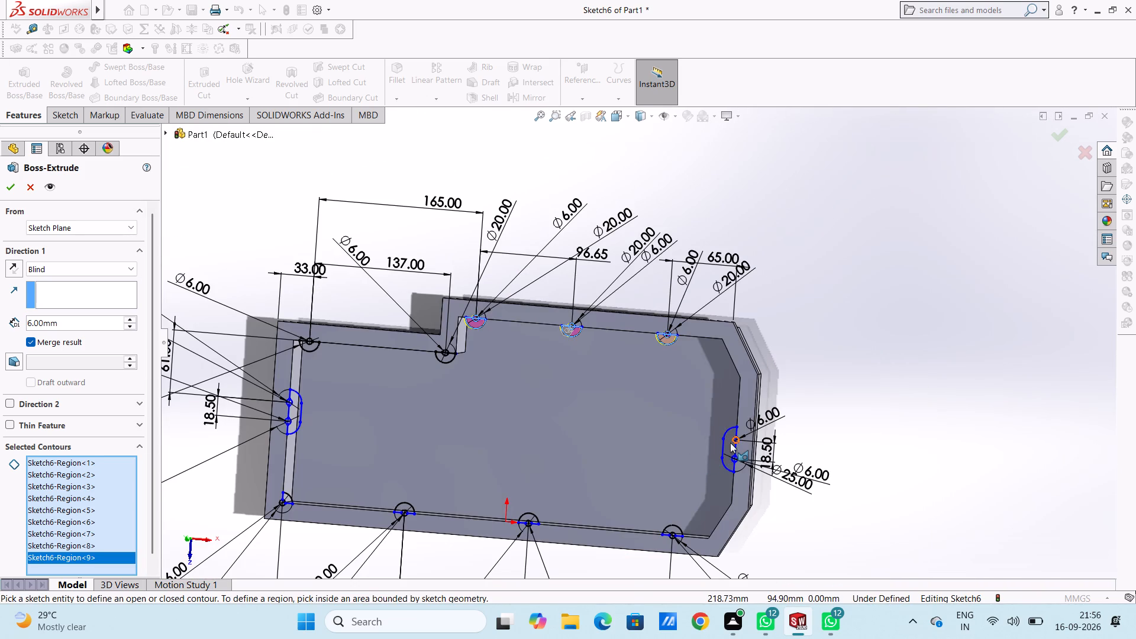
left_click(728, 447)
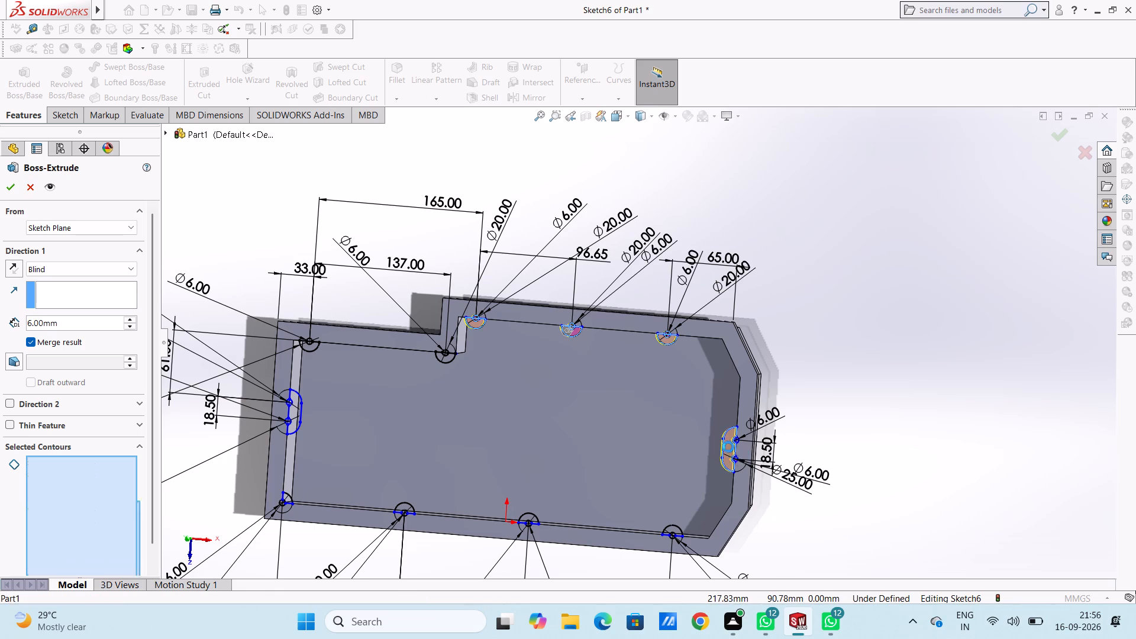
scroll(728, 447, "down", 17)
scroll(690, 390, "down", 5)
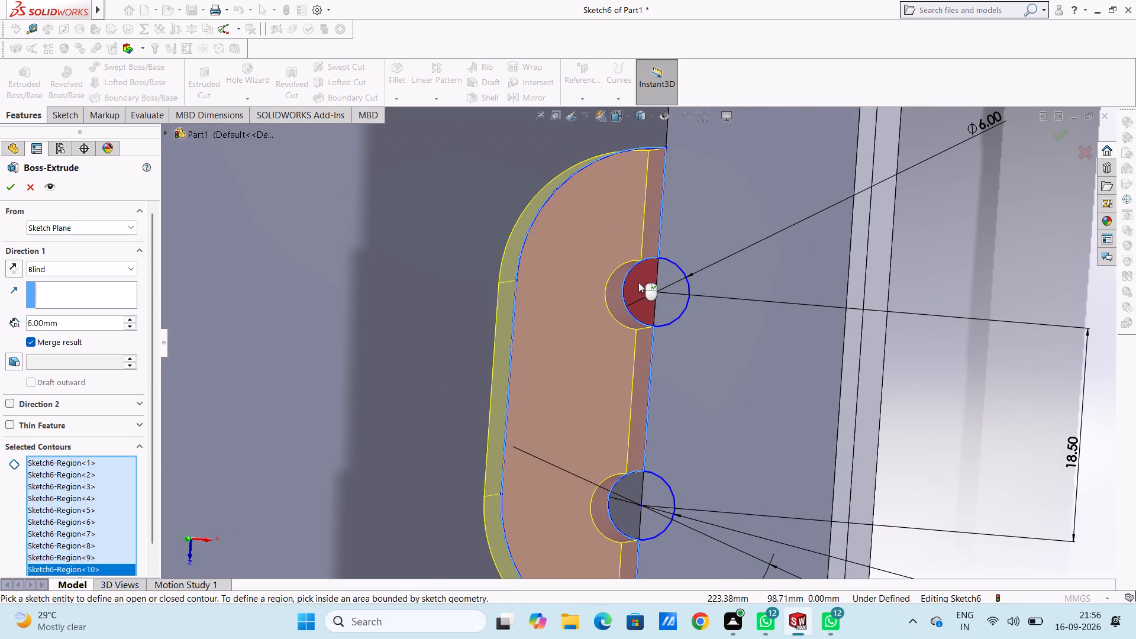
left_click(638, 282)
left_click(667, 292)
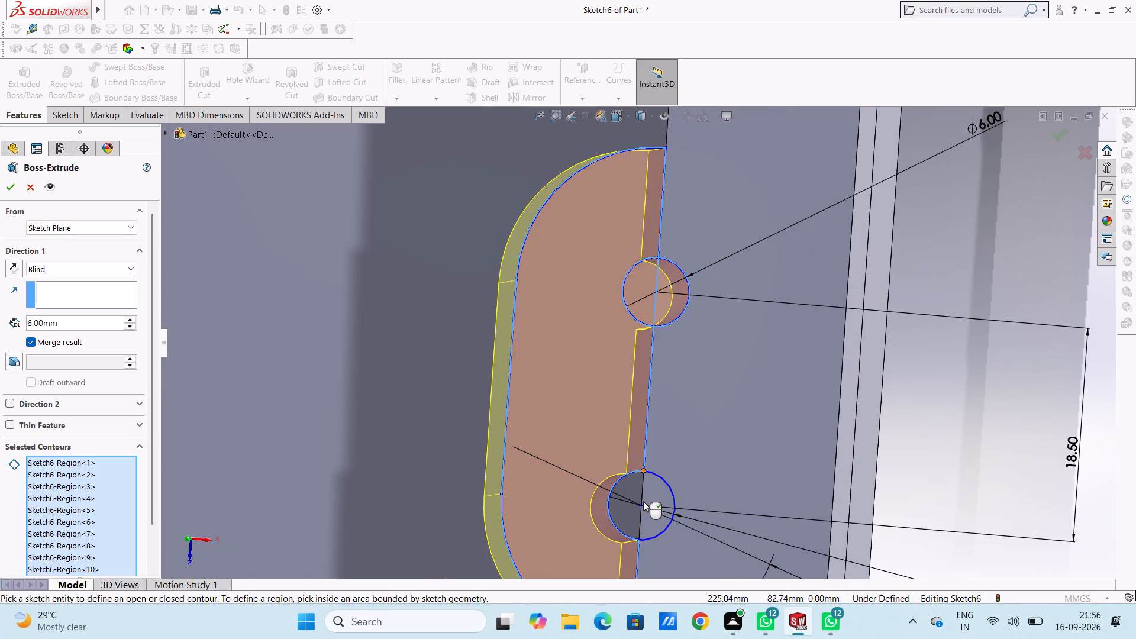
left_click(643, 501)
left_click(622, 497)
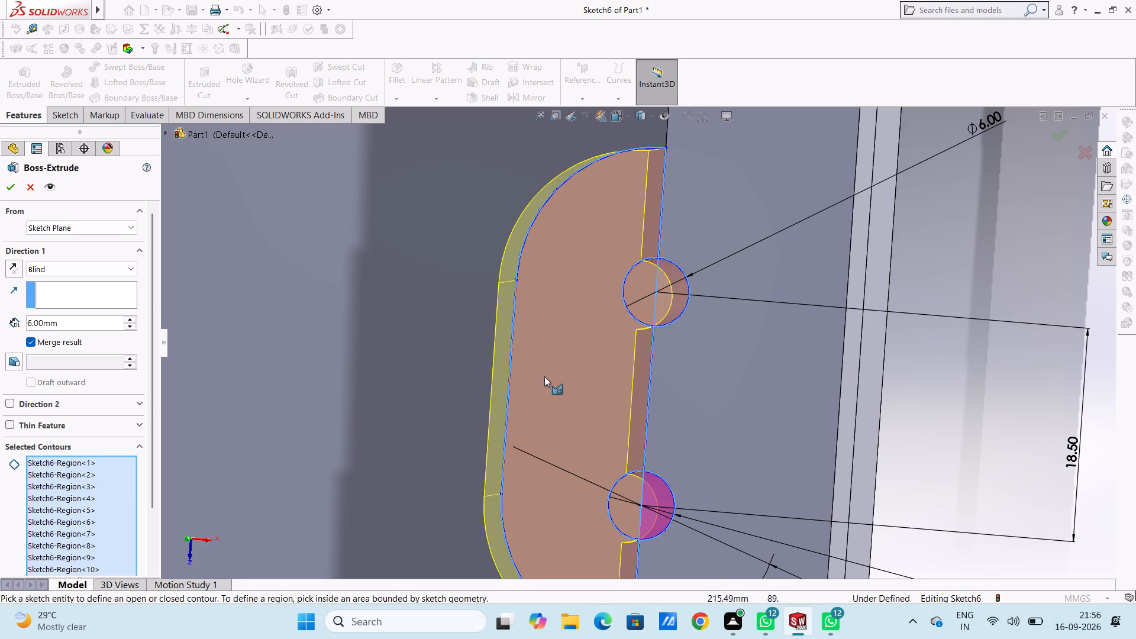
Add the half-round region and both 6 mm circle halves of the upper boss 33 mm from the square end to the extrusion contours.
middle_click_drag(545, 376, 600, 357)
scroll(600, 359, "up", 14)
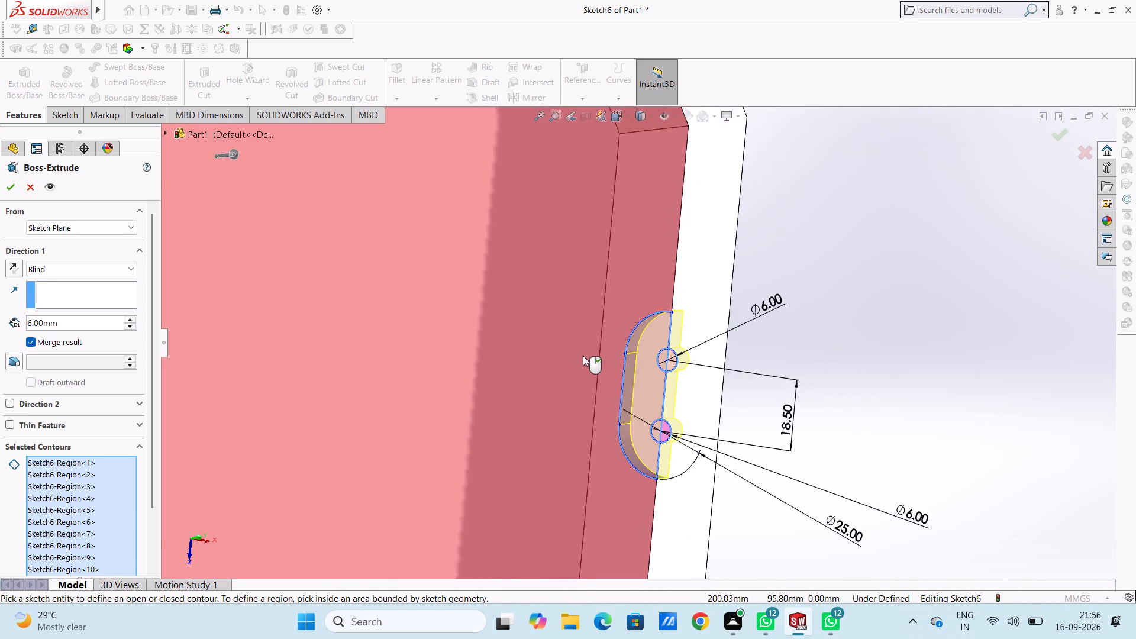
scroll(583, 356, "up", 12)
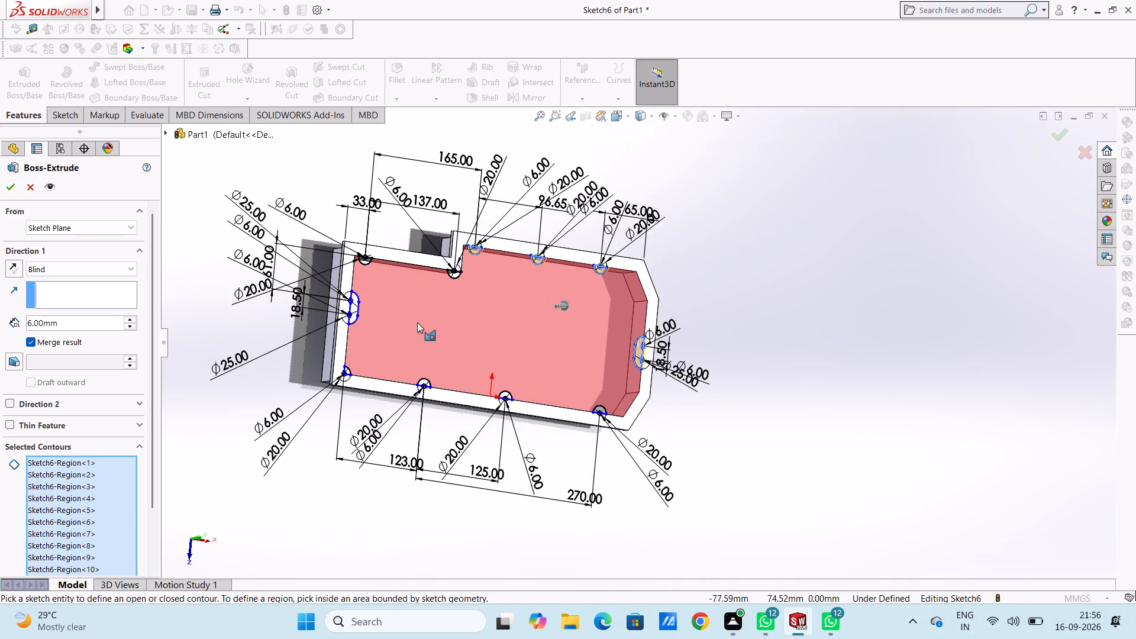
scroll(383, 319, "down", 5)
scroll(440, 213, "down", 2)
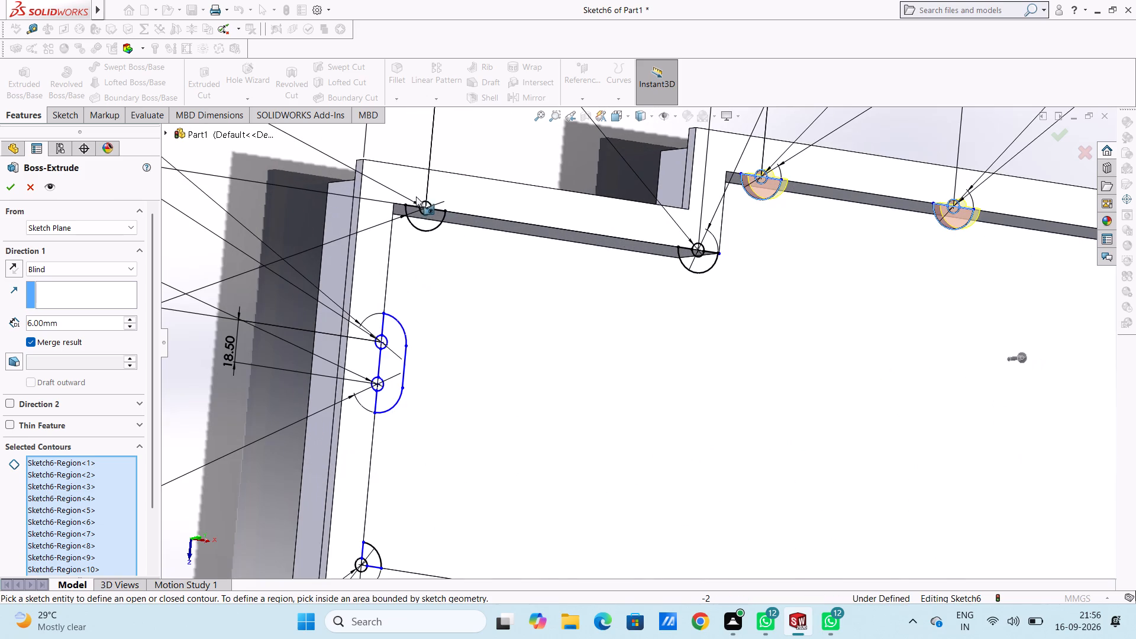
left_click(427, 224)
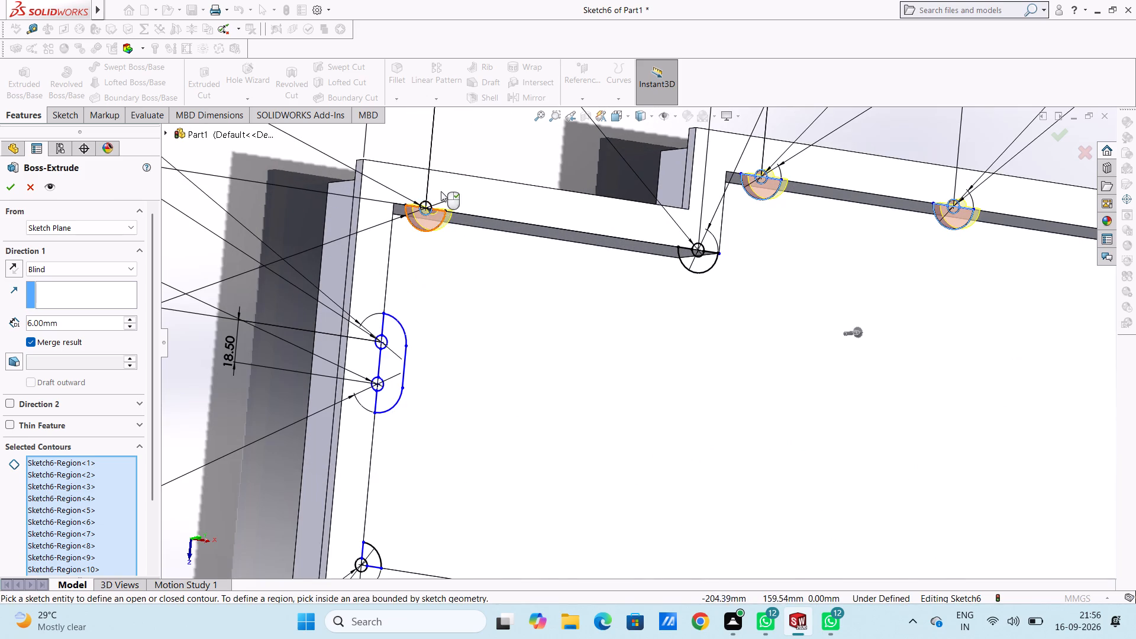
scroll(441, 191, "down", 5)
left_click(447, 241)
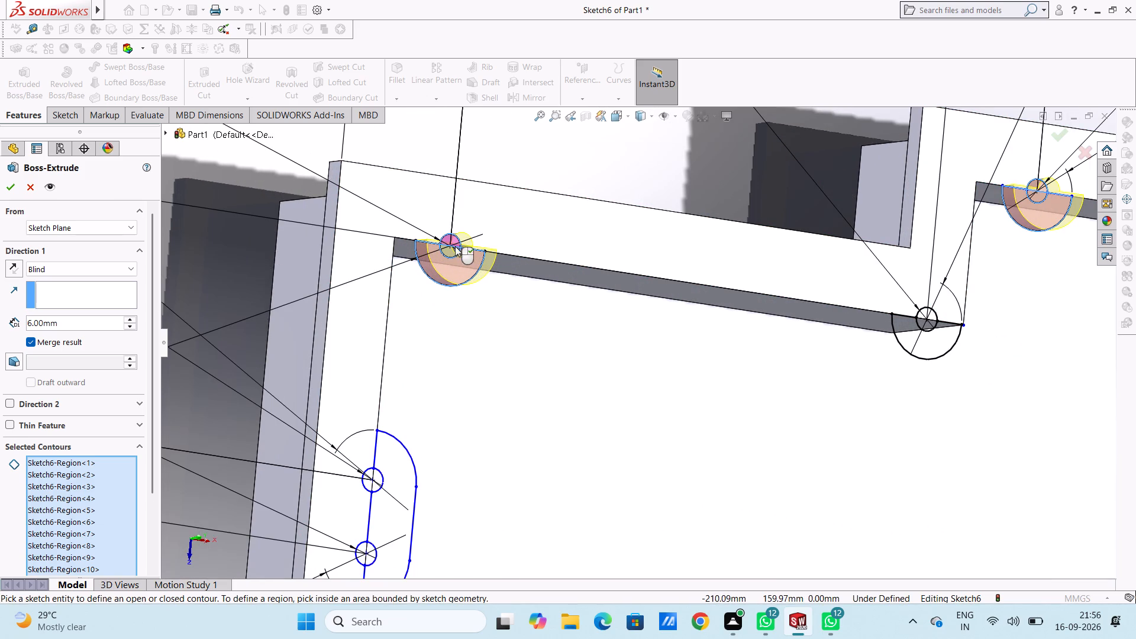
middle_click_drag(541, 175, 524, 189)
left_click(356, 284)
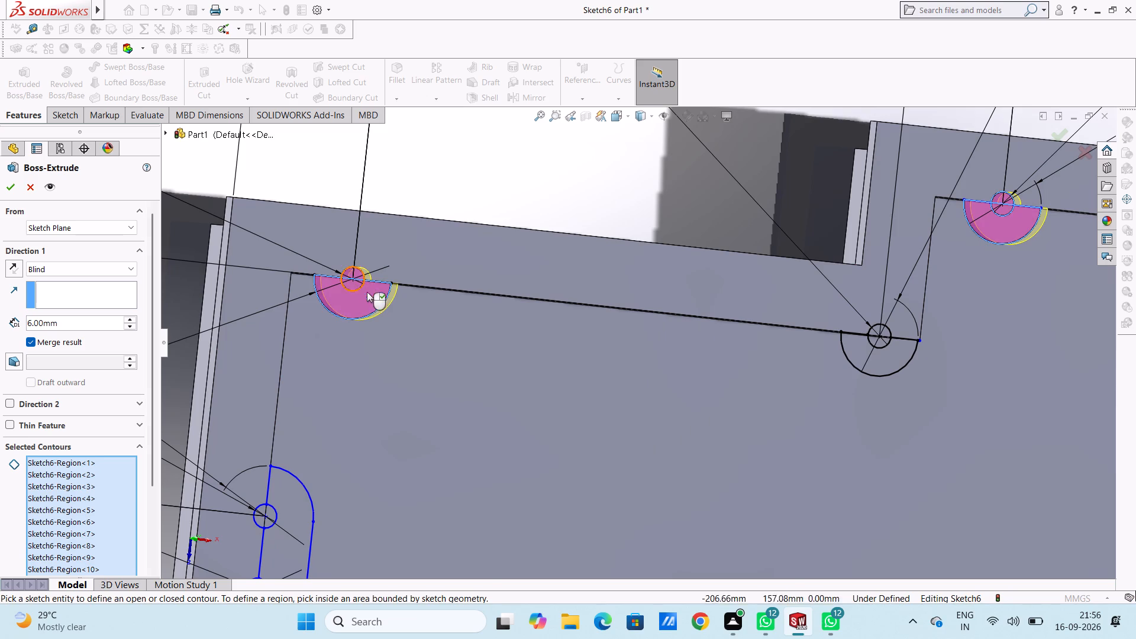
Add the half-round region and both 6 mm circle halves of the boss at the step's inner corner to the extrusion contours.
left_click(882, 331)
left_click(880, 344)
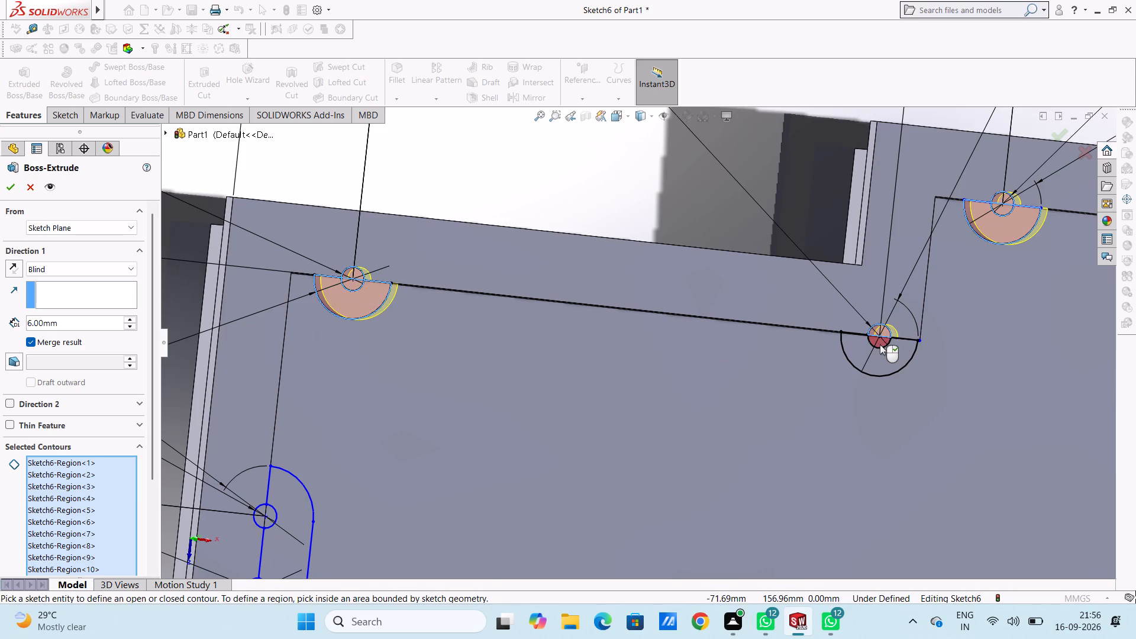
left_click(882, 355)
Add the slot-shaped boss region at the square end and both halves of its two 6 mm circles to the extrusion contours.
scroll(833, 395, "up", 6)
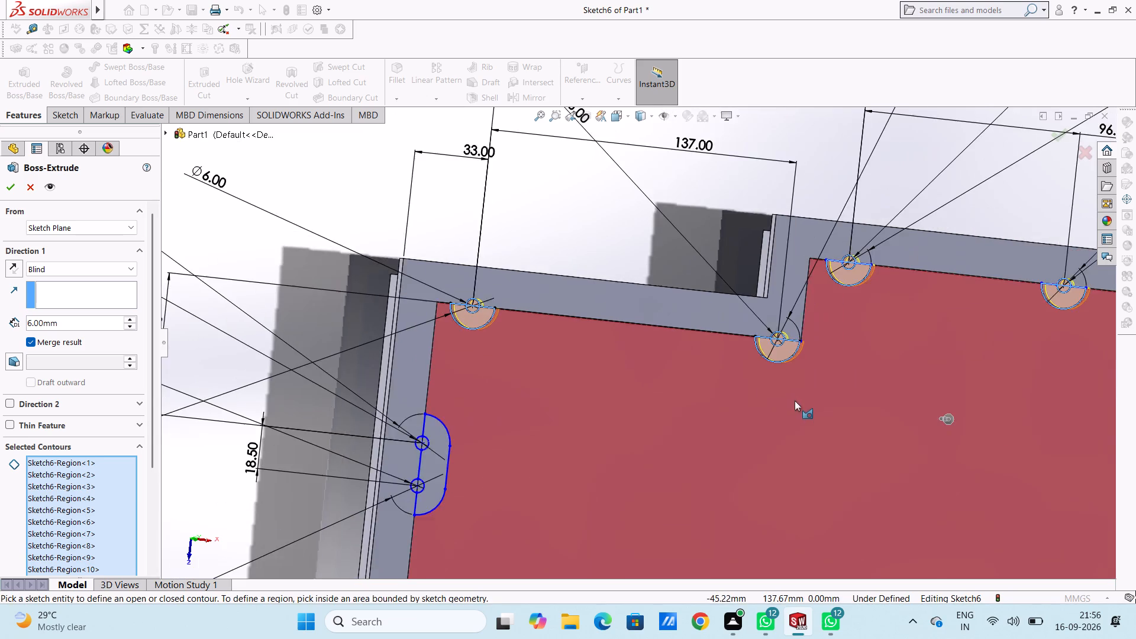
scroll(792, 399, "up", 6)
scroll(583, 404, "down", 8)
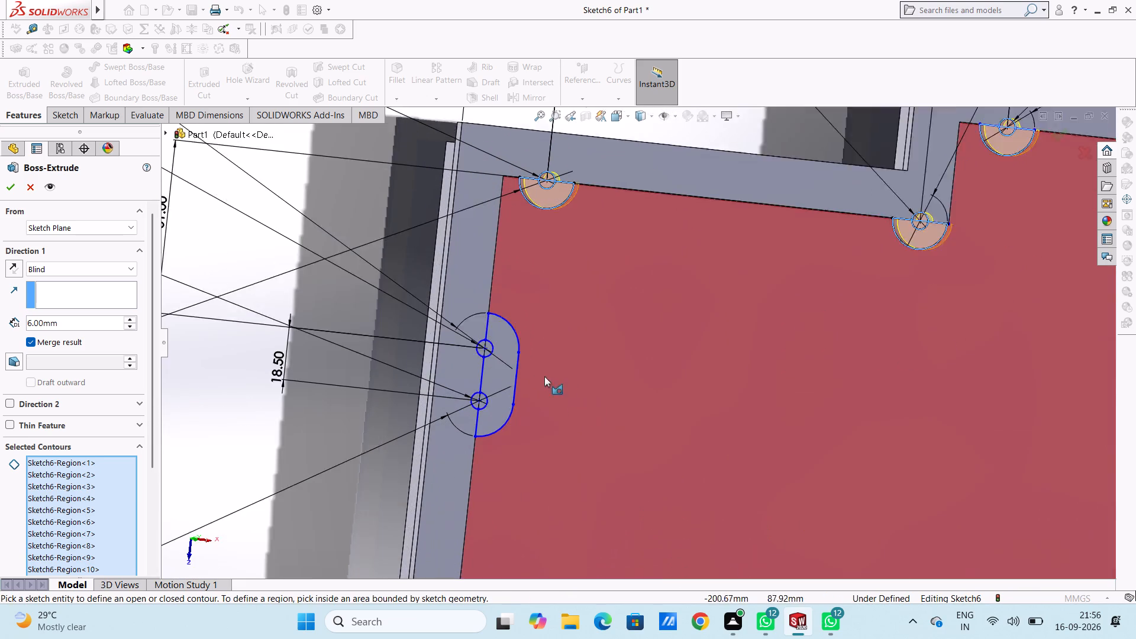
left_click(476, 338)
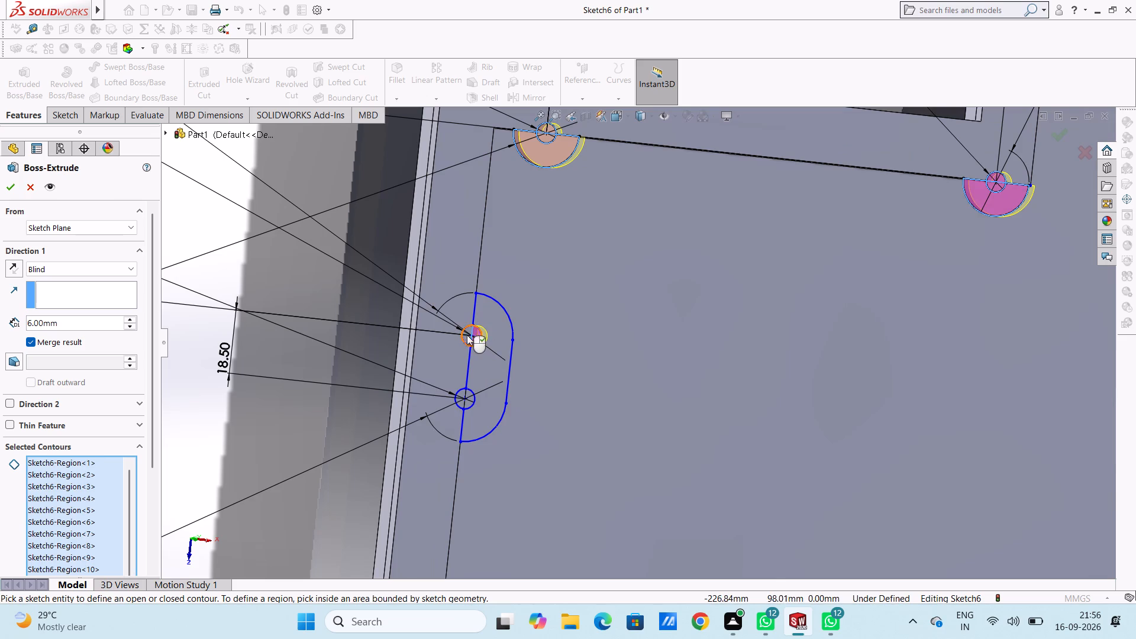
left_click(467, 333)
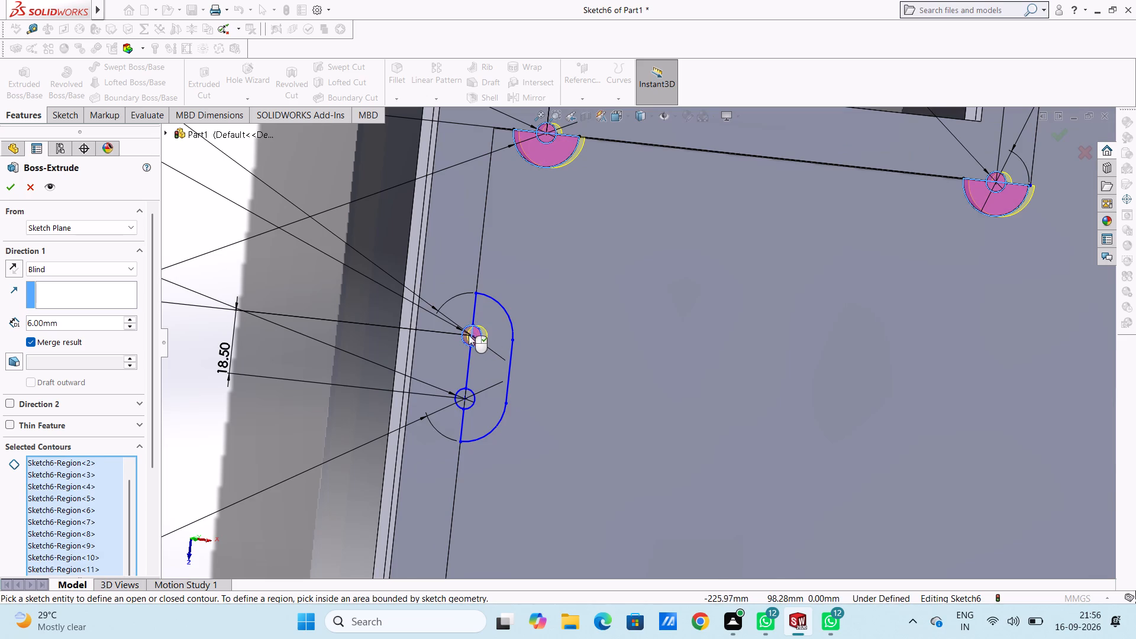
left_click(462, 397)
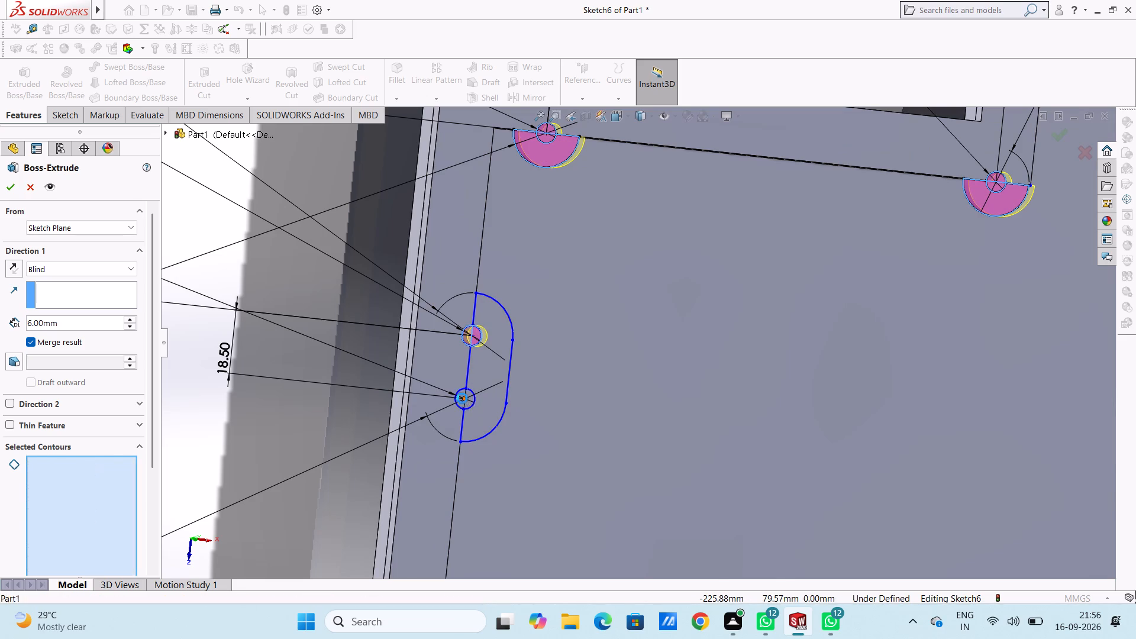
left_click(469, 401)
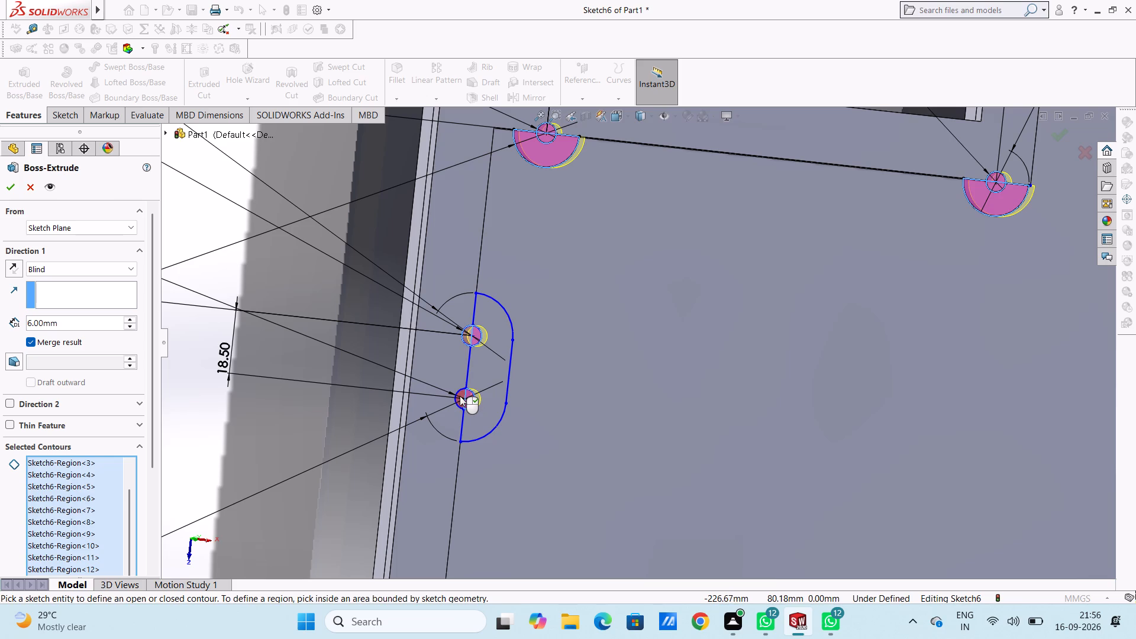
left_click(460, 396)
left_click(483, 382)
Add the quarter-round region and the 6 mm circle regions of the lower corner boss at the square end to the extrusion contours.
scroll(544, 405, "up", 6)
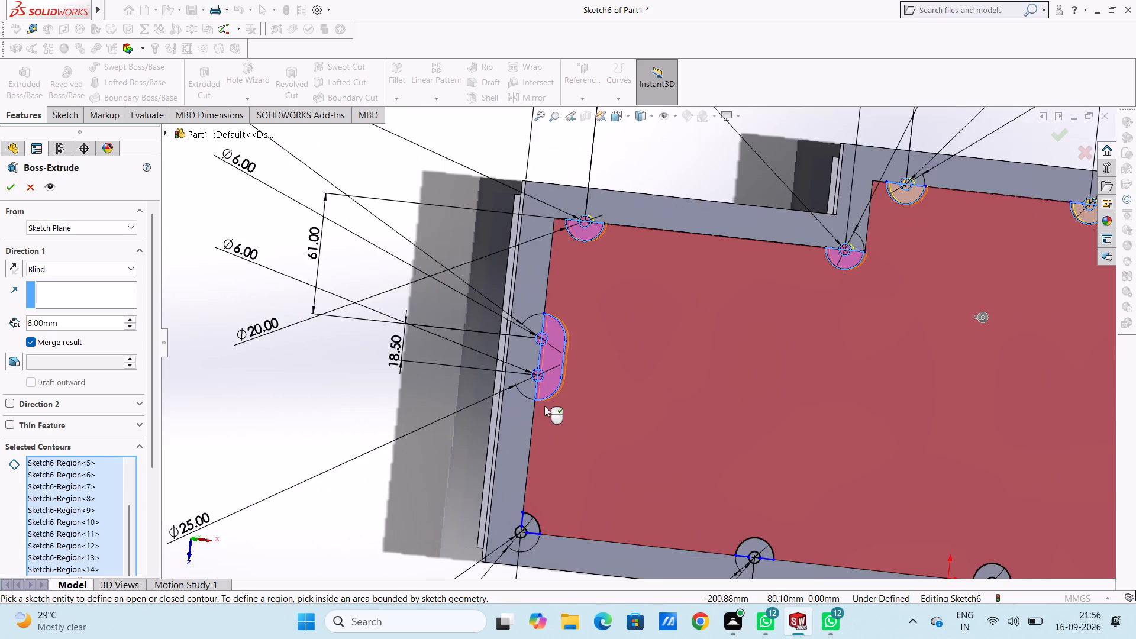
scroll(544, 406, "up", 5)
scroll(595, 469, "down", 6)
scroll(586, 413, "down", 10)
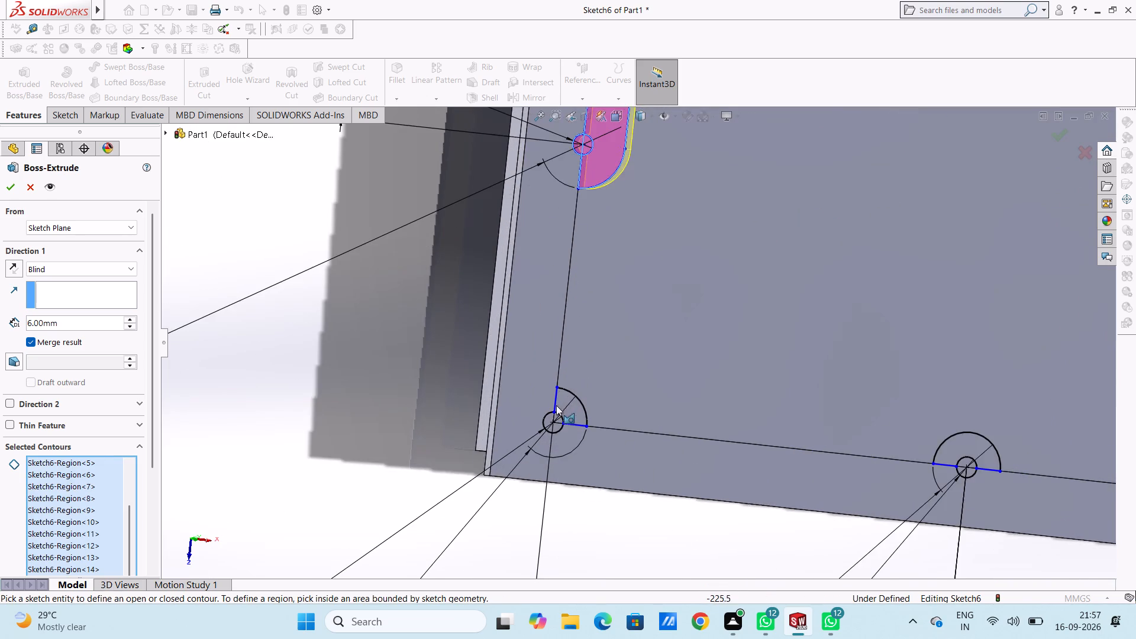
scroll(556, 405, "down", 2)
left_click(560, 419)
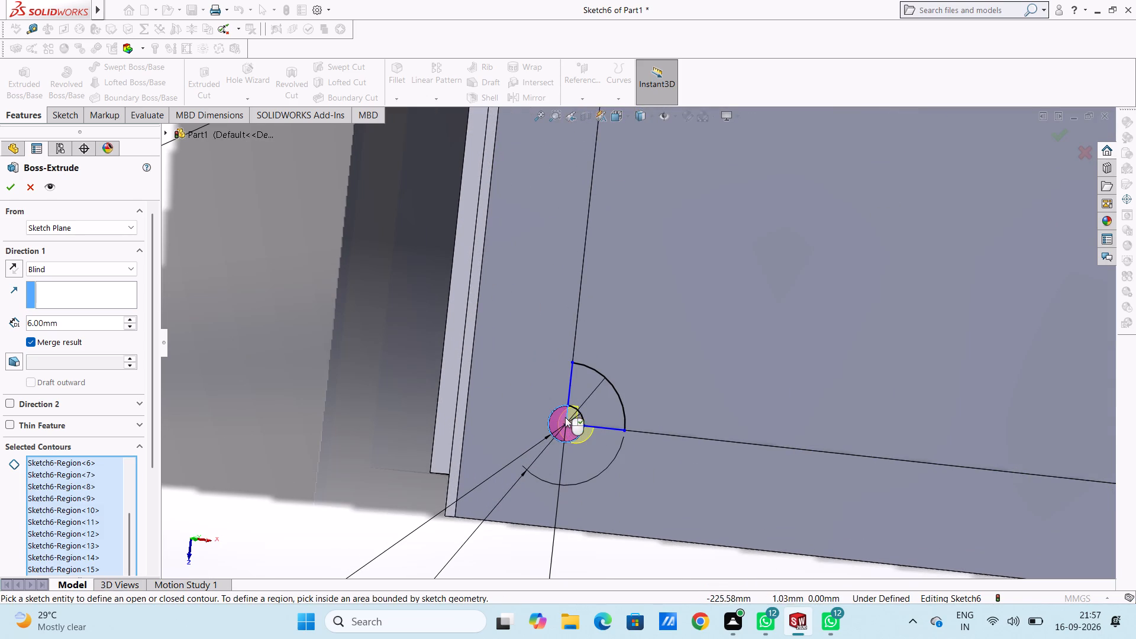
left_click(578, 419)
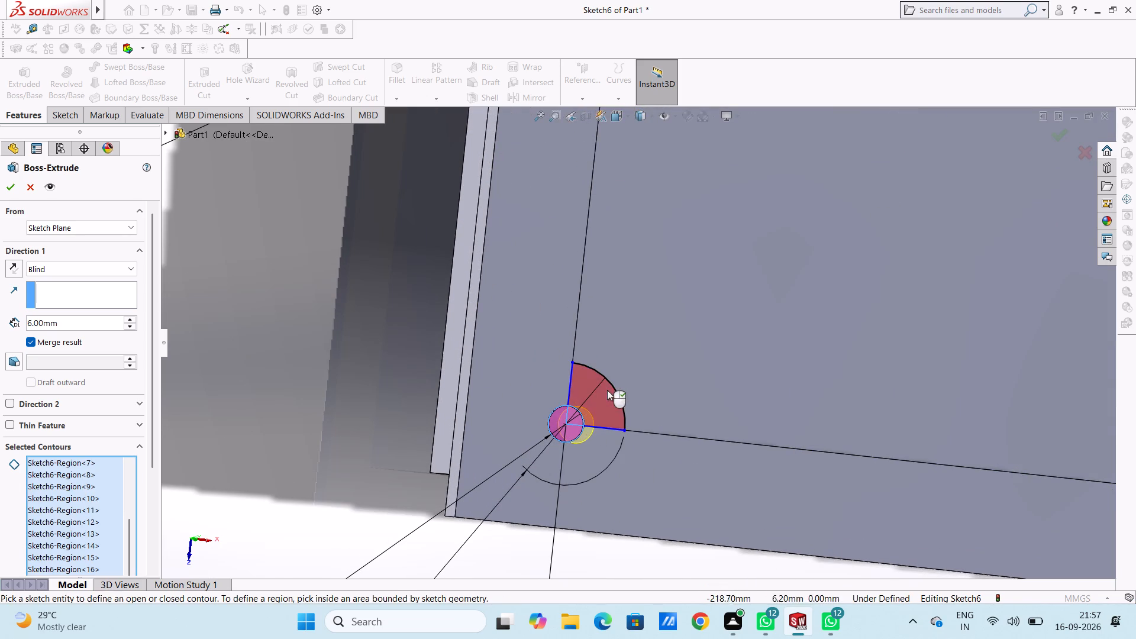
left_click(602, 401)
Add the half-round region and both 6 mm circle halves of the lower boss 123 mm from the corner boss to the contours.
scroll(602, 401, "up", 11)
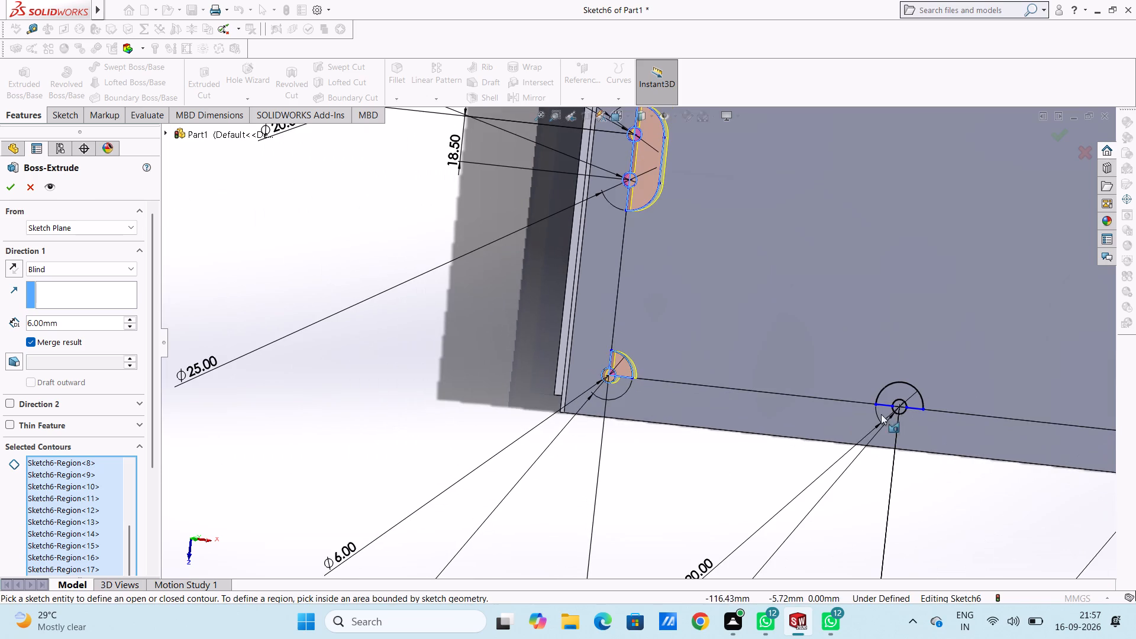
scroll(914, 405, "down", 11)
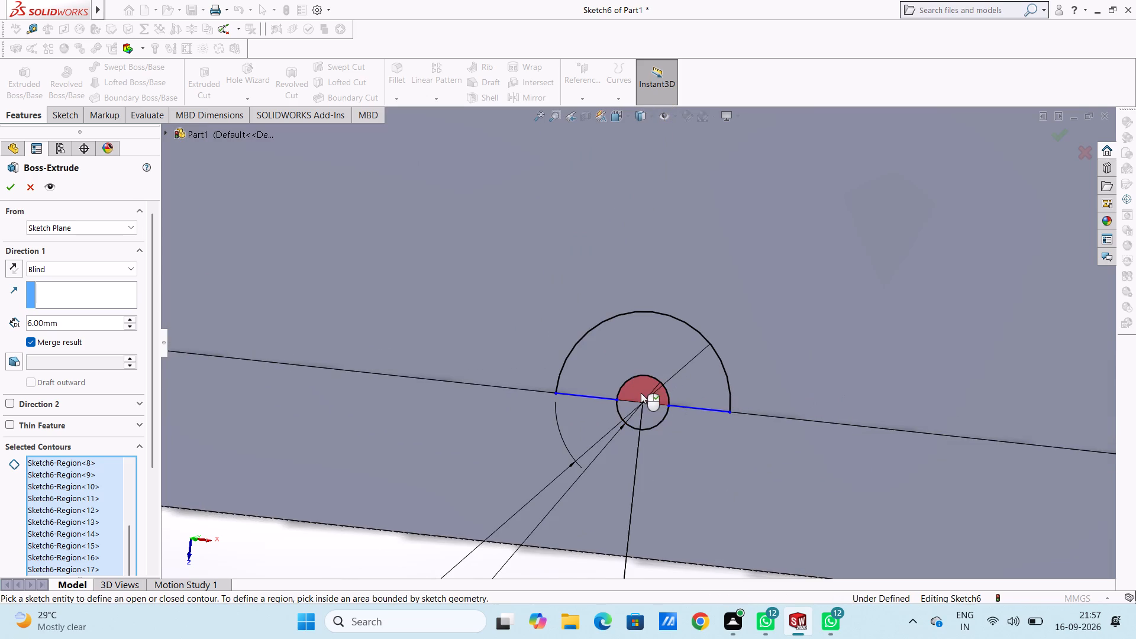
left_click(641, 392)
left_click(648, 414)
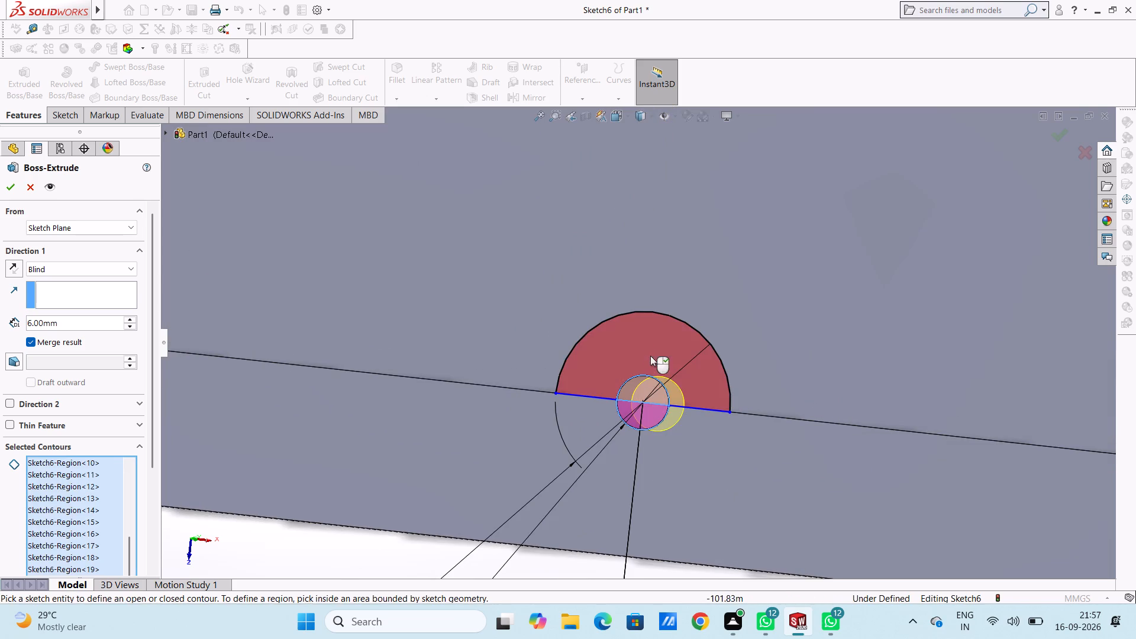
left_click(650, 356)
Add the half-round region and both 6 mm circle halves of the middle boss on the lower wall to the extrusion contours.
scroll(715, 377, "up", 16)
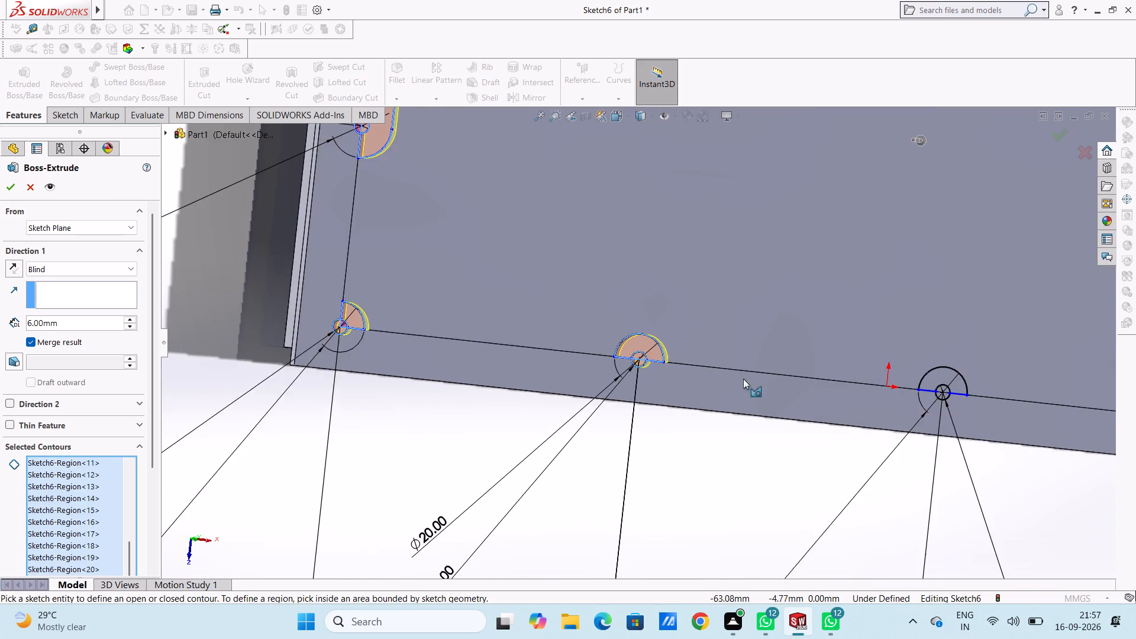
scroll(899, 366, "down", 6)
left_click(851, 373)
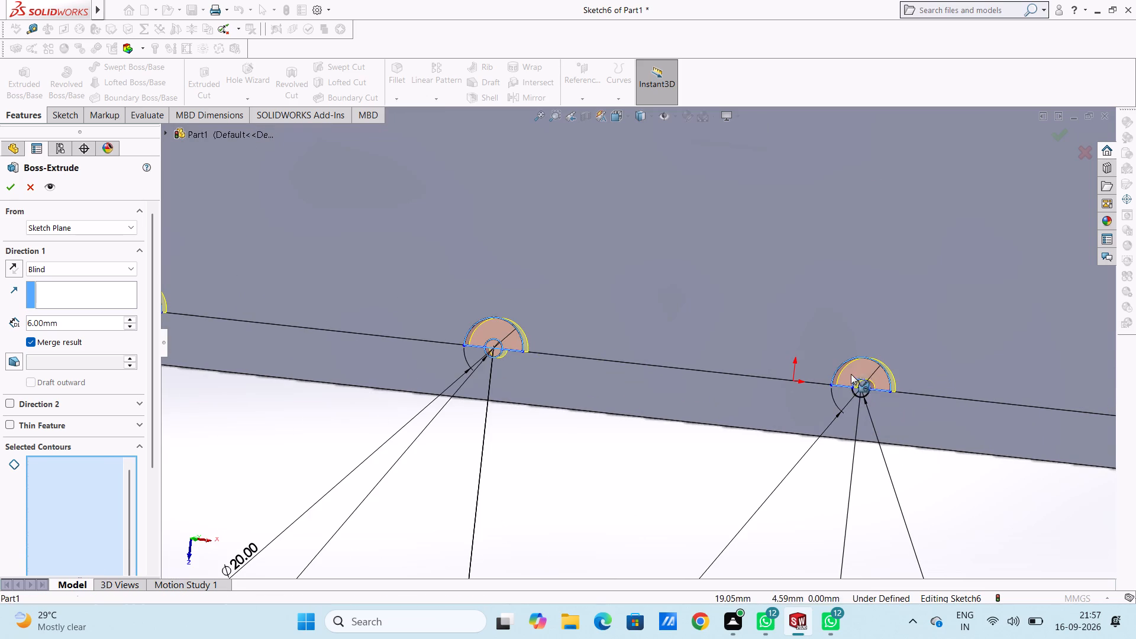
left_click(860, 390)
scroll(860, 388, "down", 6)
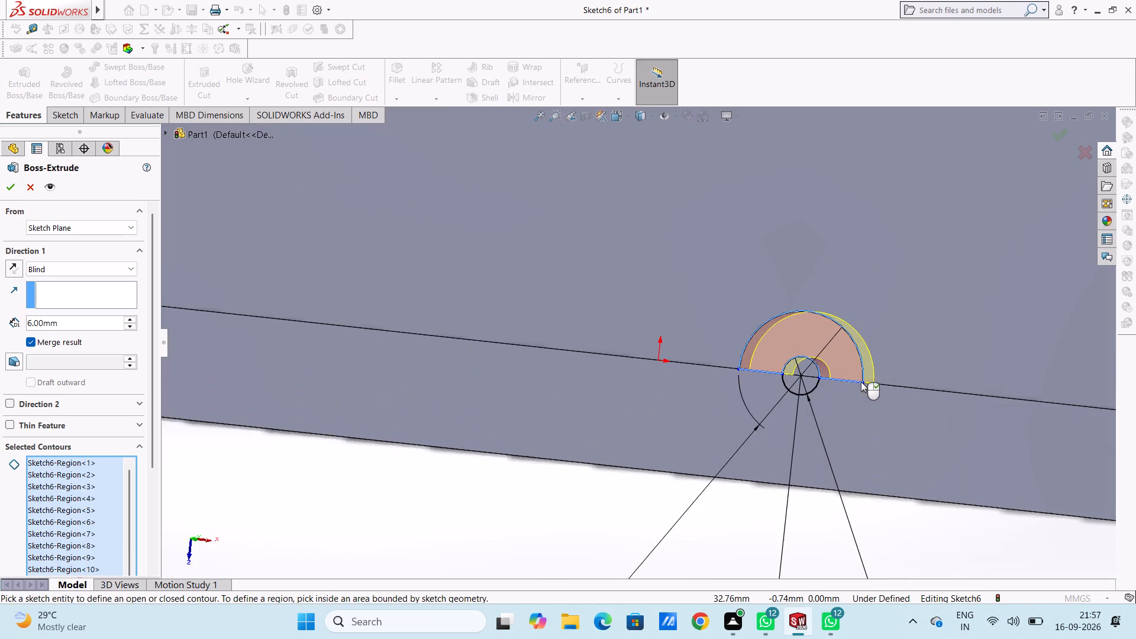
scroll(861, 384, "down", 6)
left_click(677, 367)
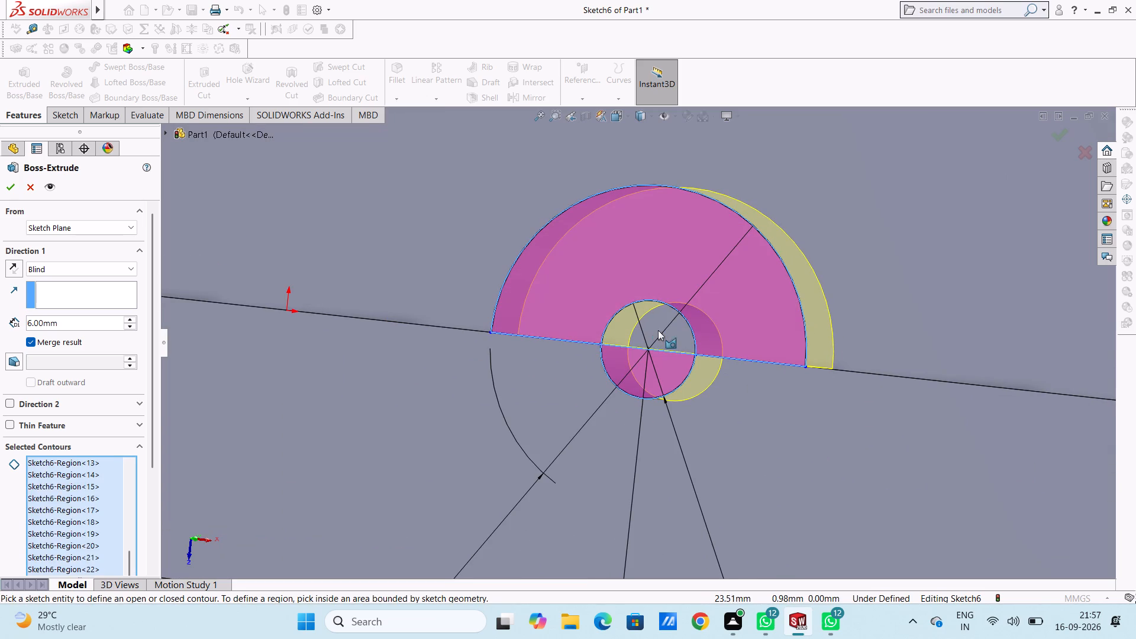
left_click(660, 330)
Add the half-round region and both 6 mm circle halves of the lower boss nearest the bevelled end to the extrusion contours.
scroll(674, 335, "up", 12)
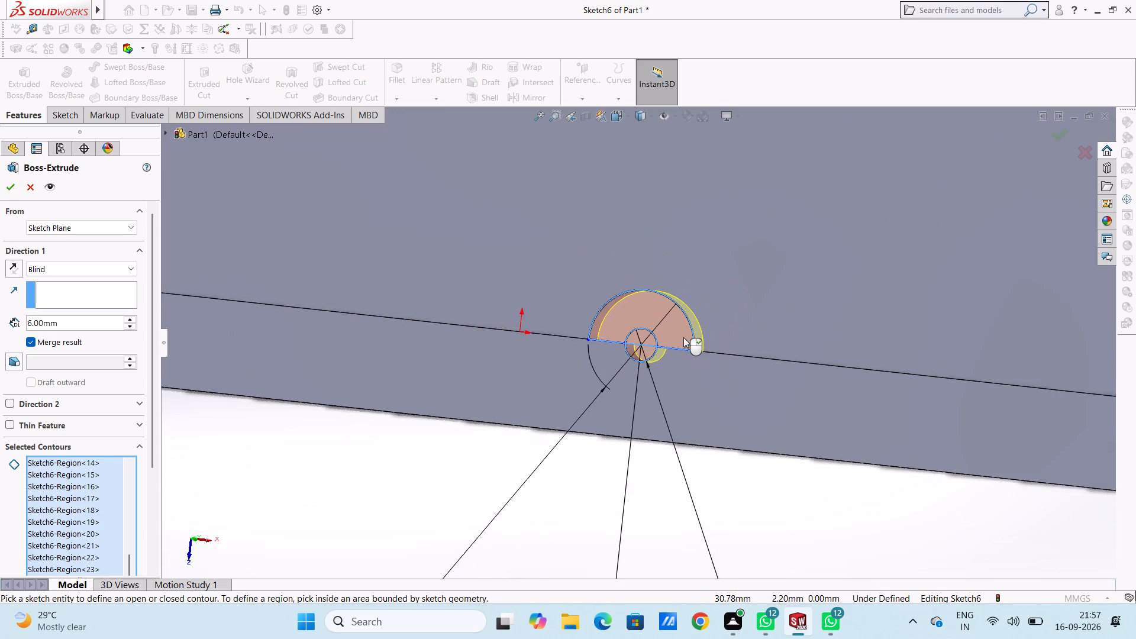
scroll(683, 337, "up", 20)
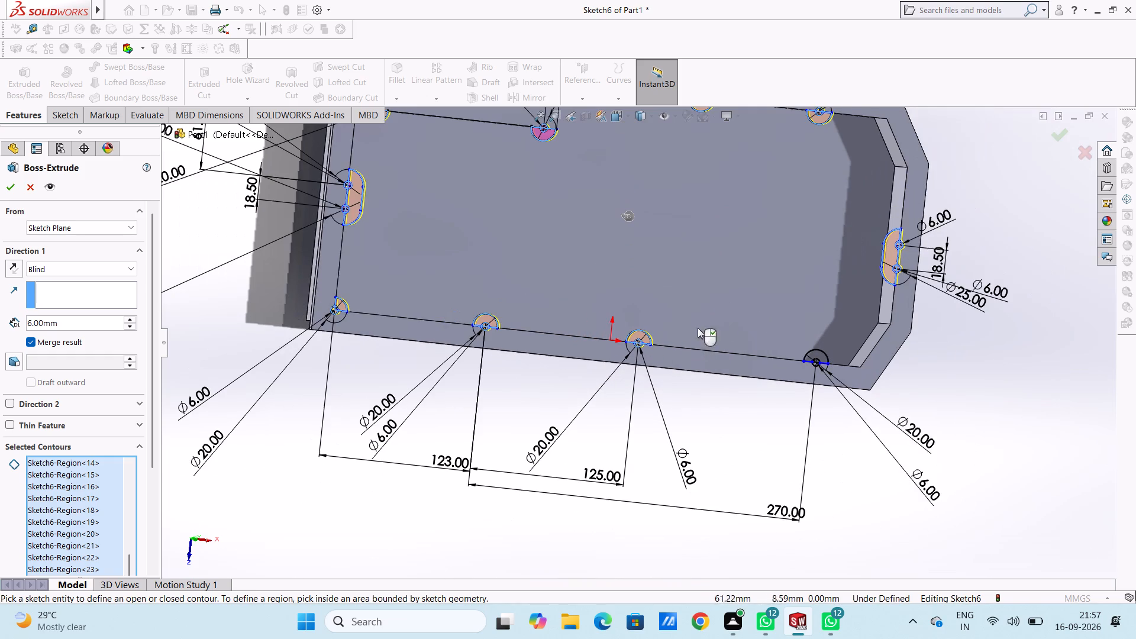
scroll(802, 312, "down", 11)
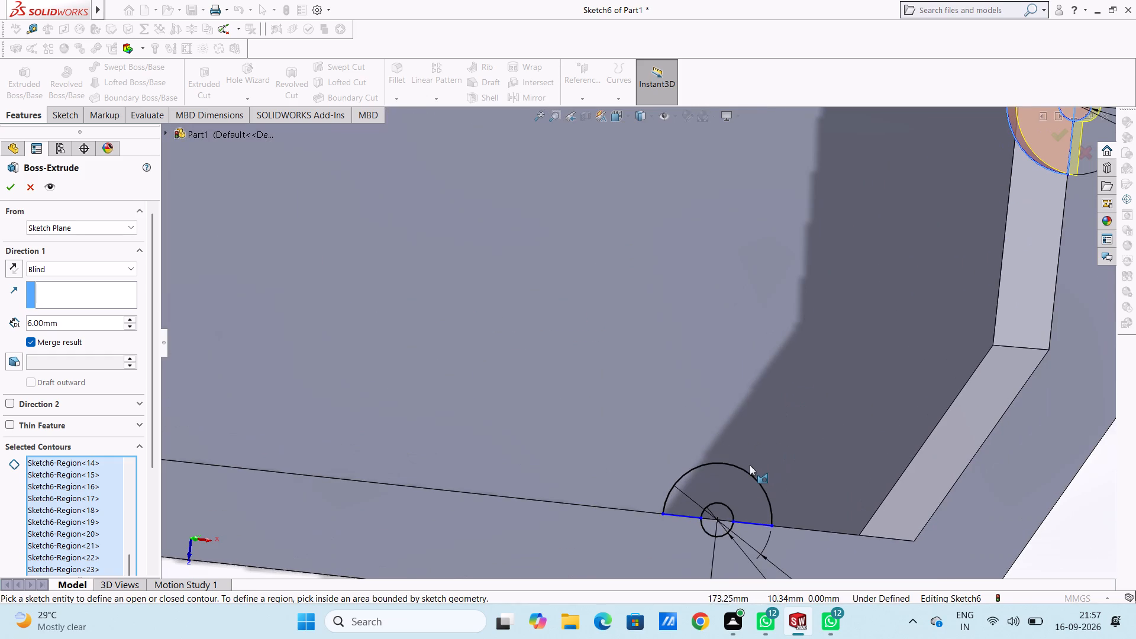
left_click(731, 490)
left_click(717, 514)
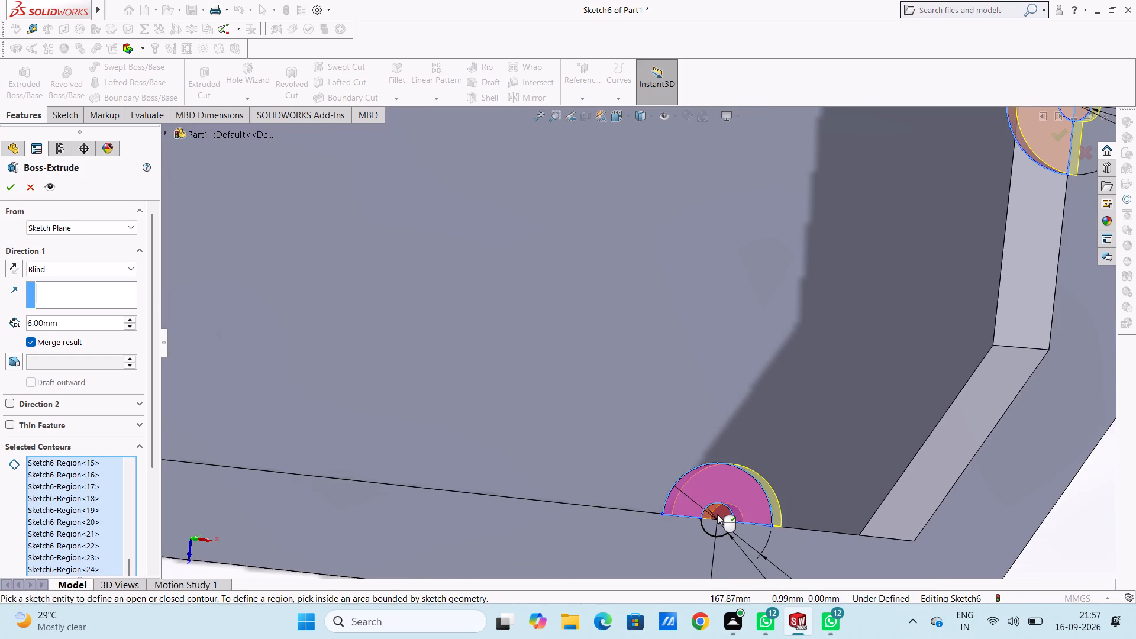
left_click(717, 526)
Reverse the extrusion direction so the selected boss contours run into the enclosure.
scroll(717, 425, "up", 6)
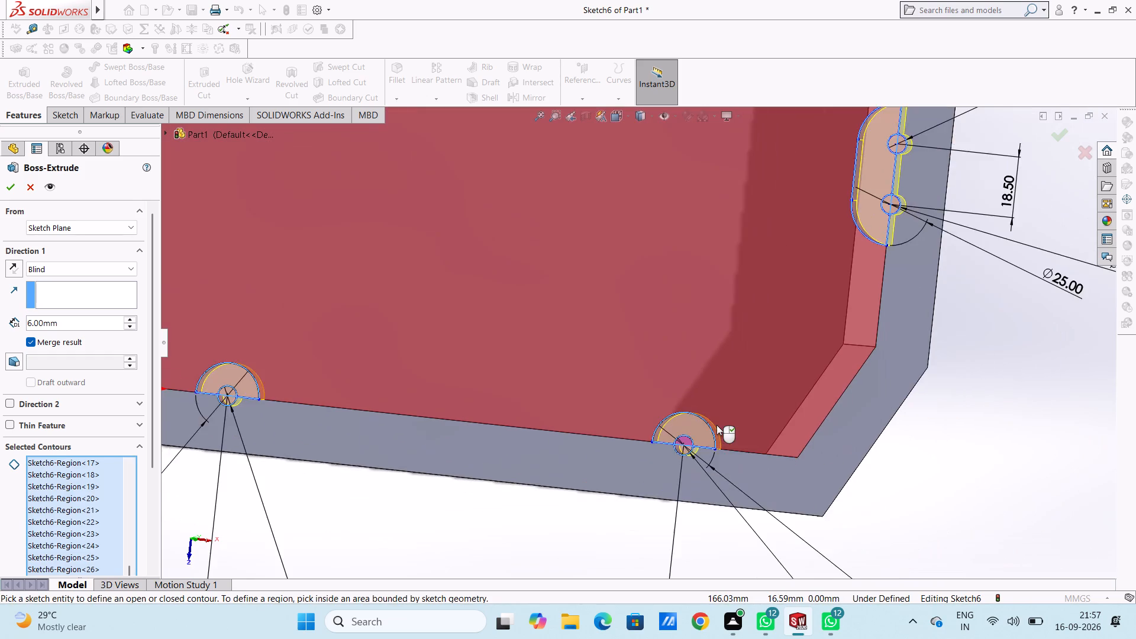
scroll(717, 425, "up", 6)
scroll(708, 369, "up", 6)
scroll(668, 282, "up", 5)
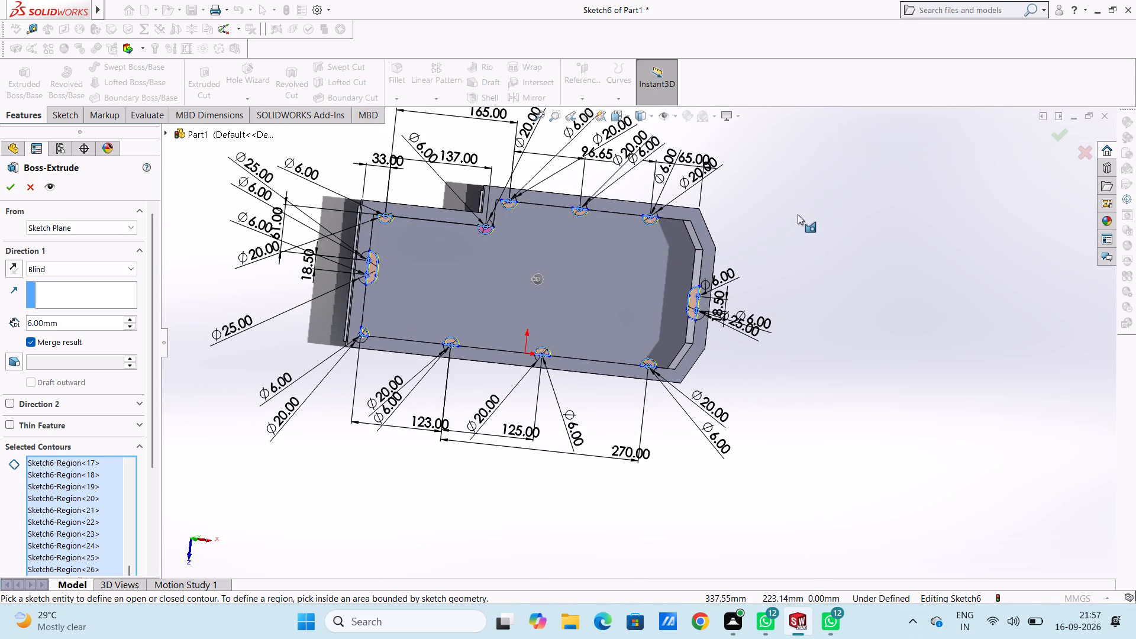
middle_click_drag(835, 260, 751, 280)
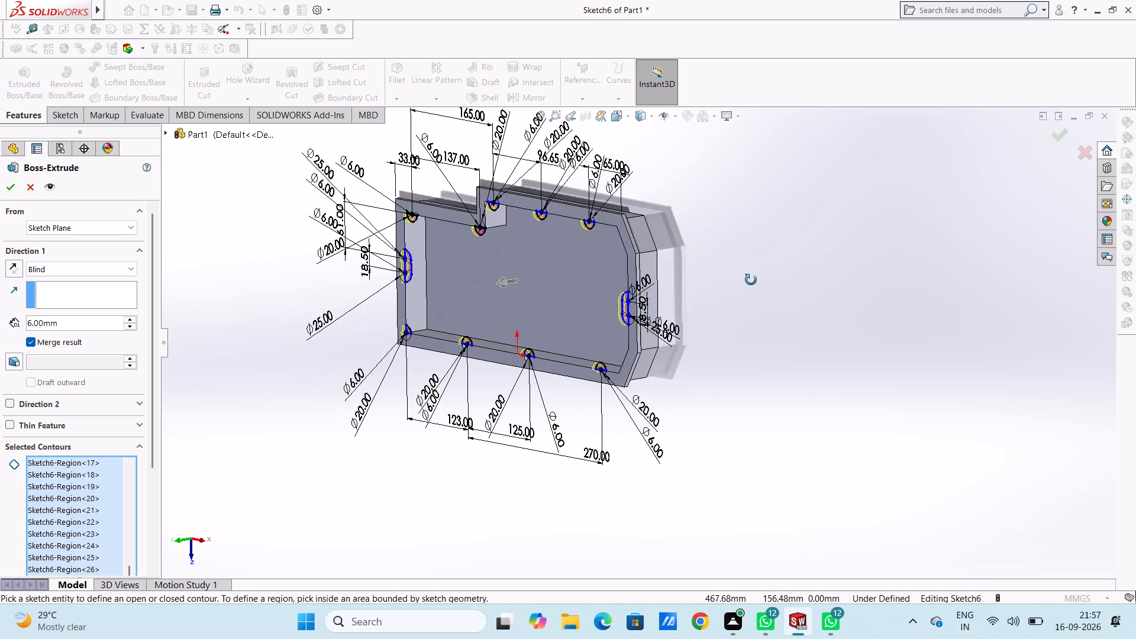
middle_click_drag(751, 280, 727, 285)
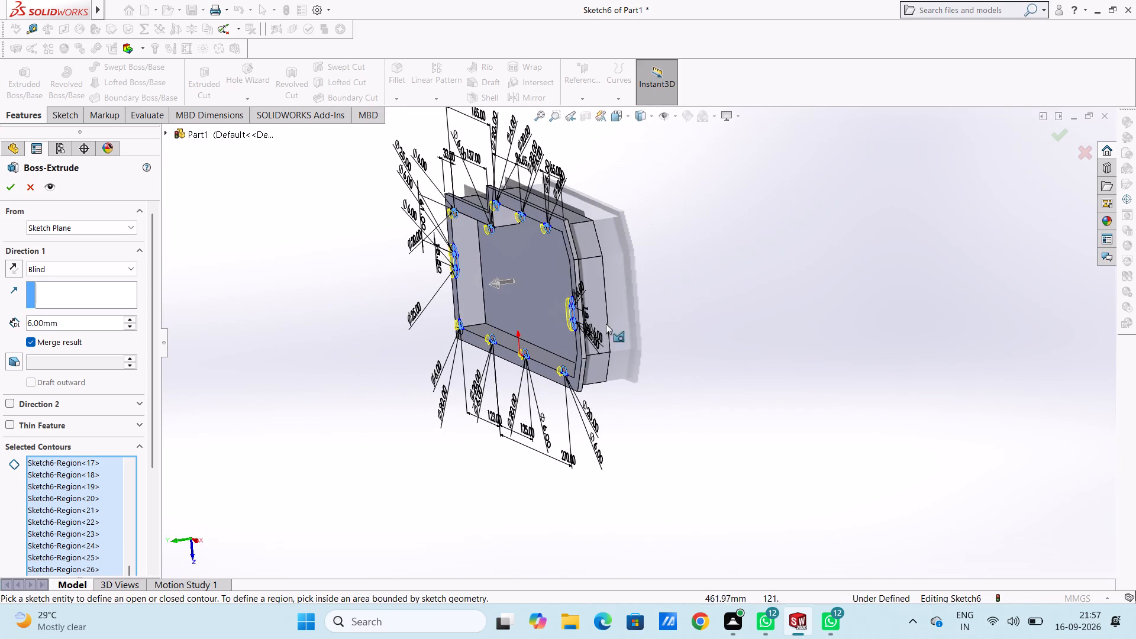
scroll(363, 276, "down", 4)
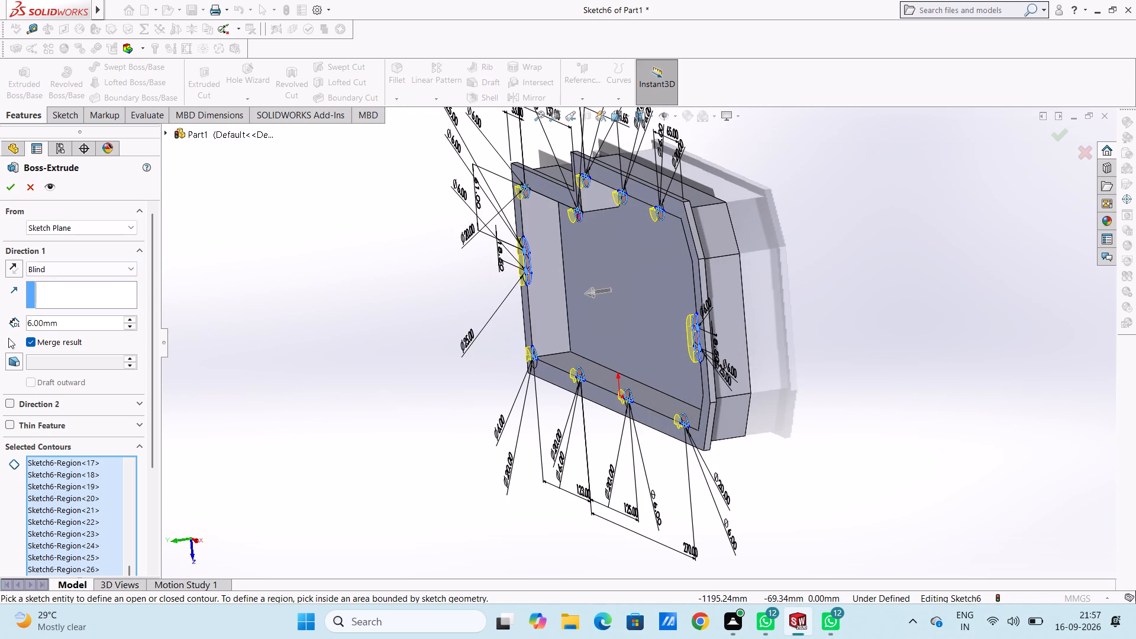
left_click(11, 265)
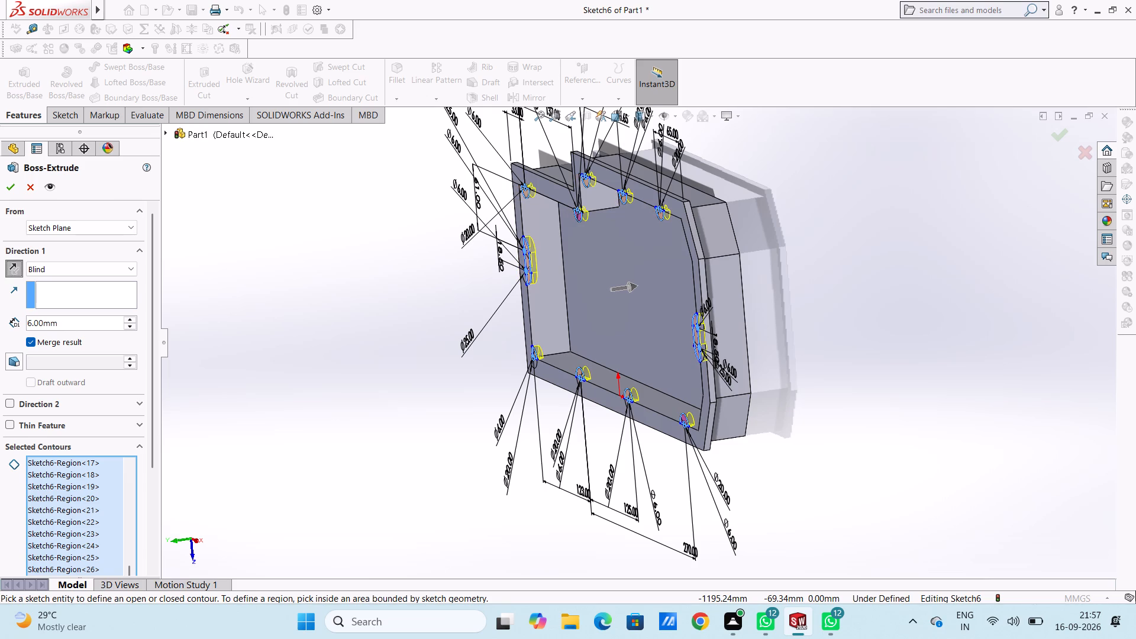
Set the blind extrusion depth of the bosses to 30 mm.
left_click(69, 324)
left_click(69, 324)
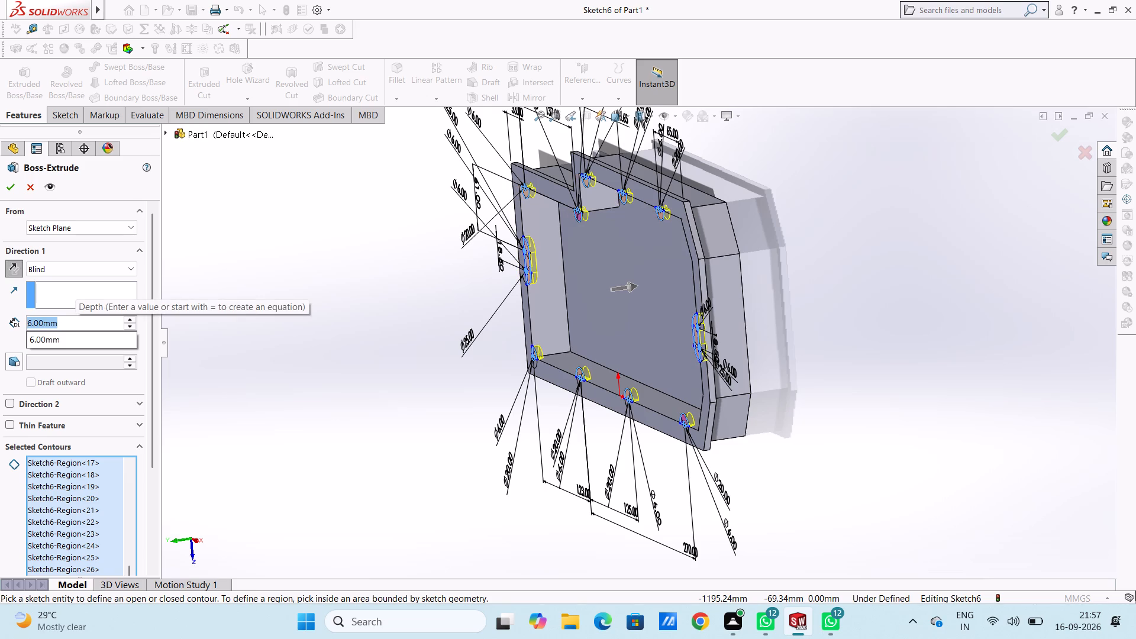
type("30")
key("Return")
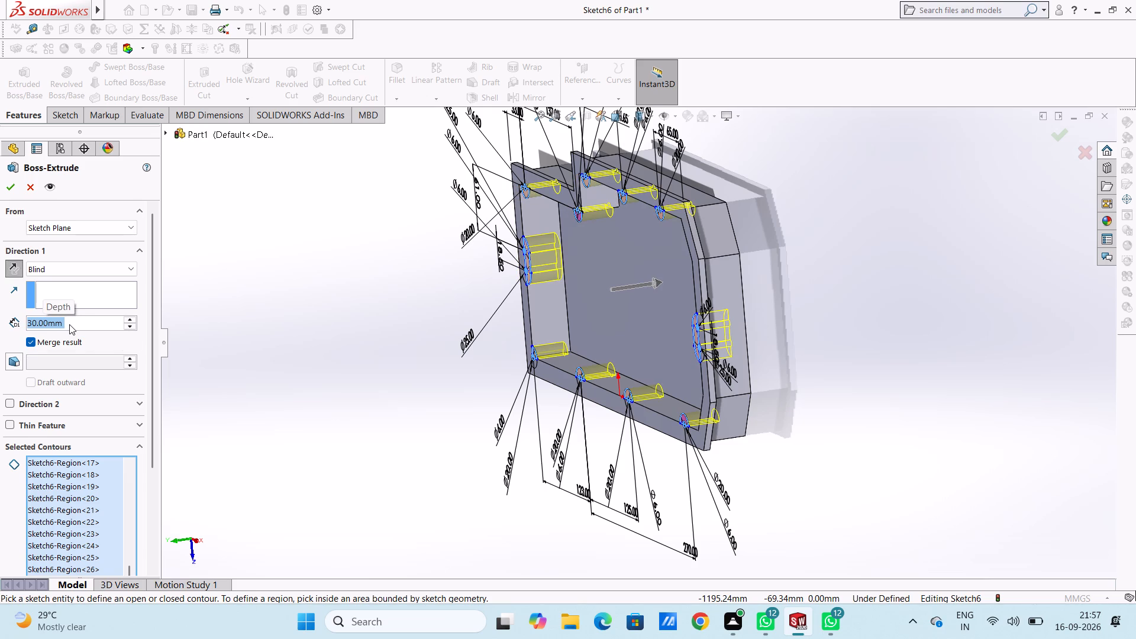
Set the blind depth to 36 mm, complete the boss extrusion, and show the part in the Top view.
middle_click_drag(393, 258, 389, 257)
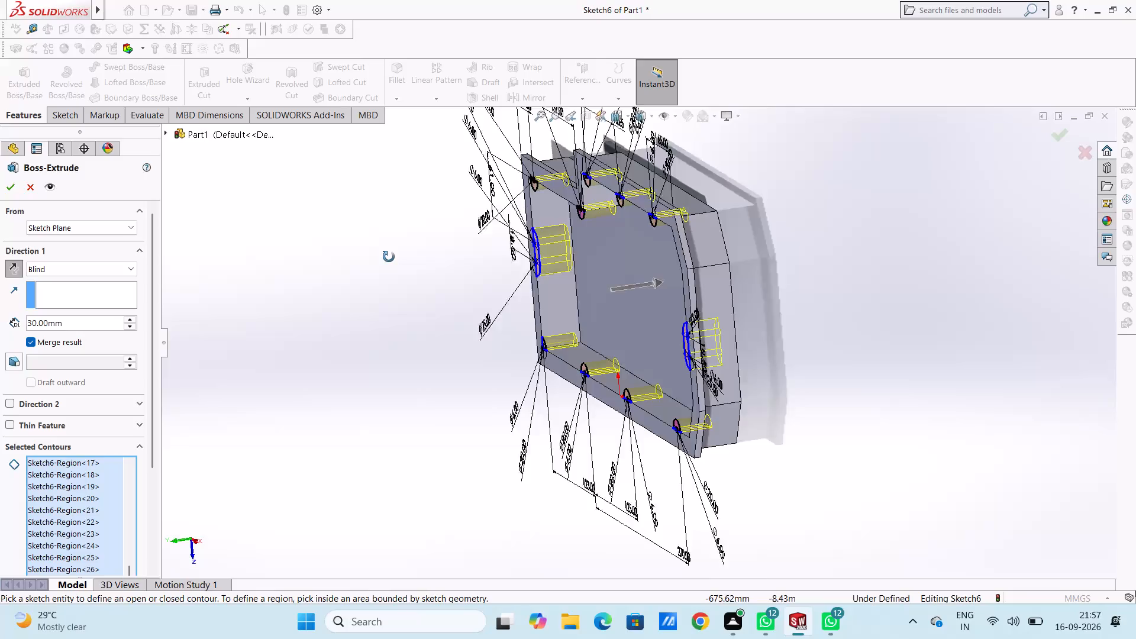
middle_click_drag(389, 257, 383, 252)
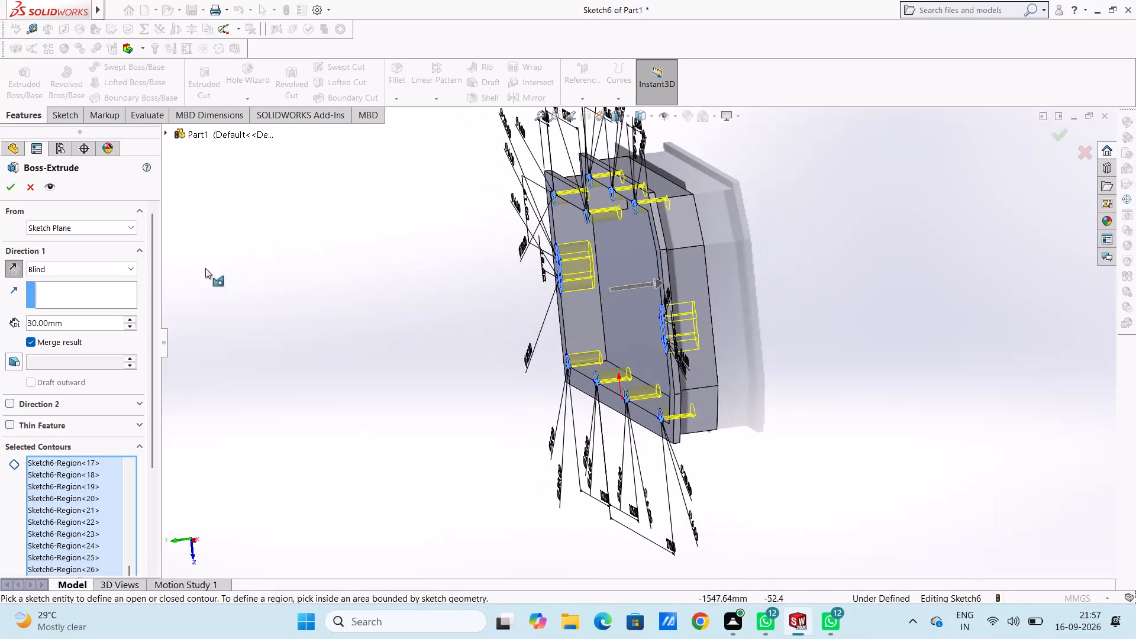
double_click(98, 324)
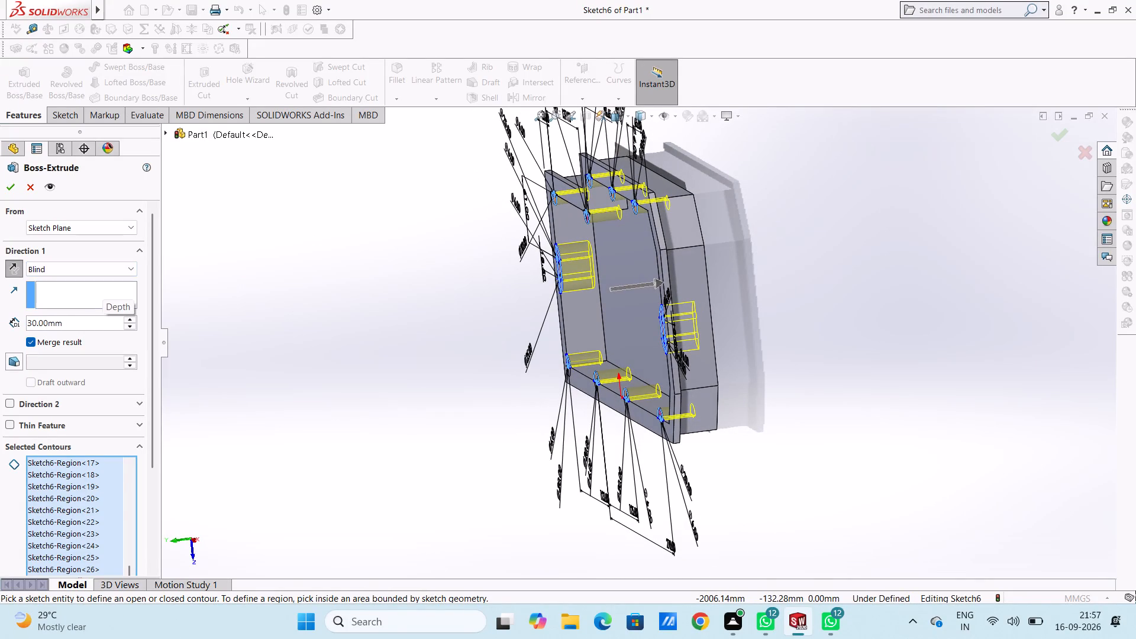
left_click(96, 323)
left_click_drag(76, 308, 75, 314)
double_click(71, 328)
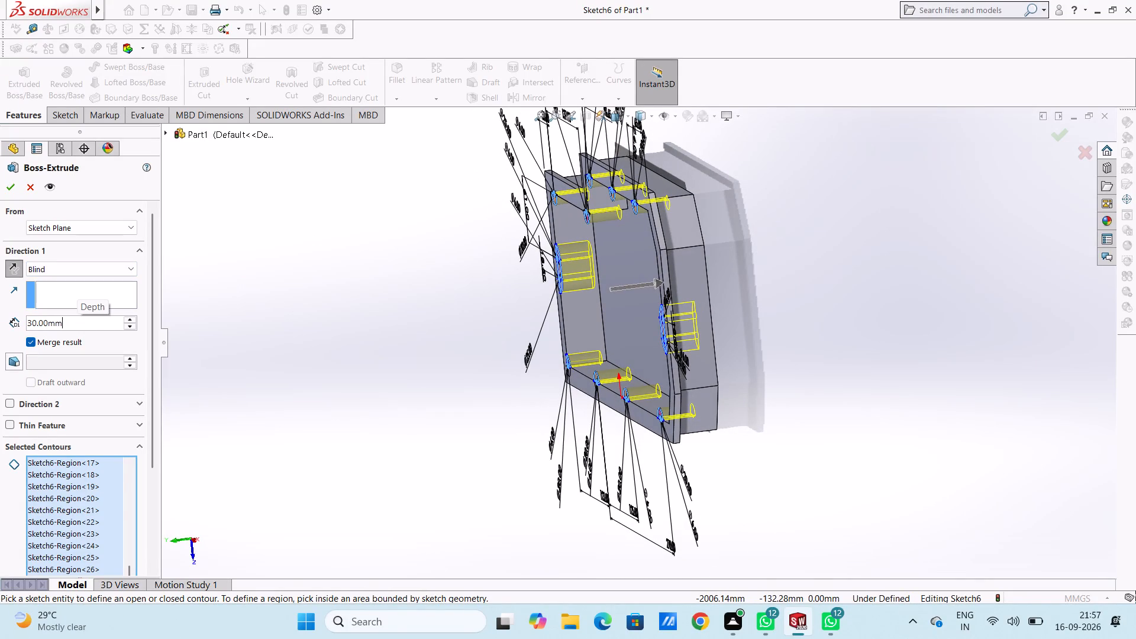
left_click(69, 325)
left_click(69, 325)
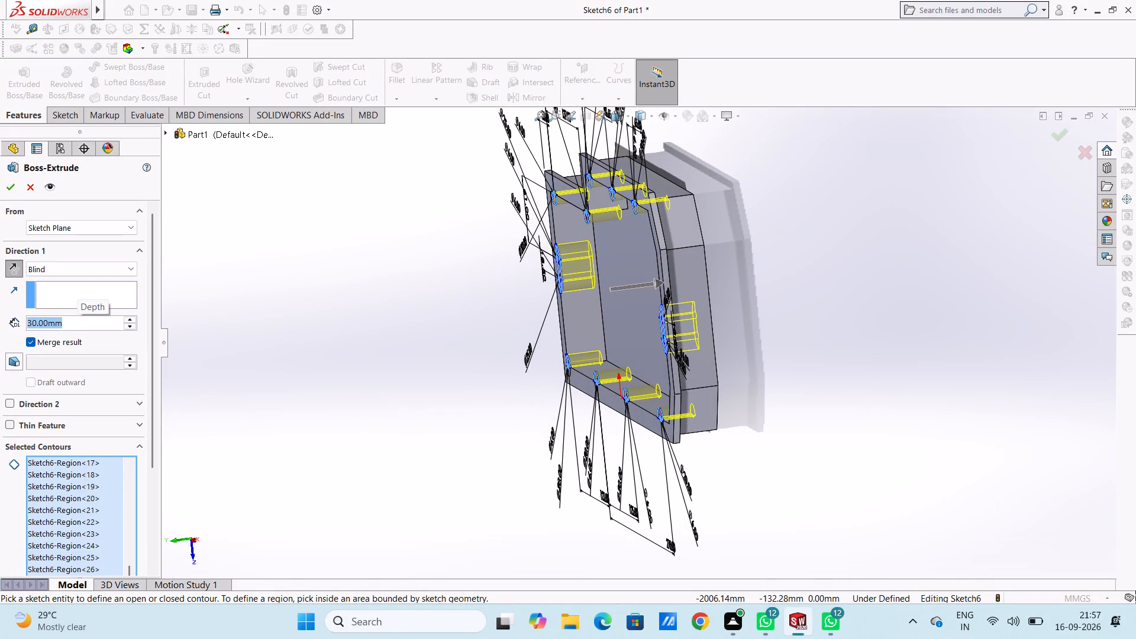
type("36")
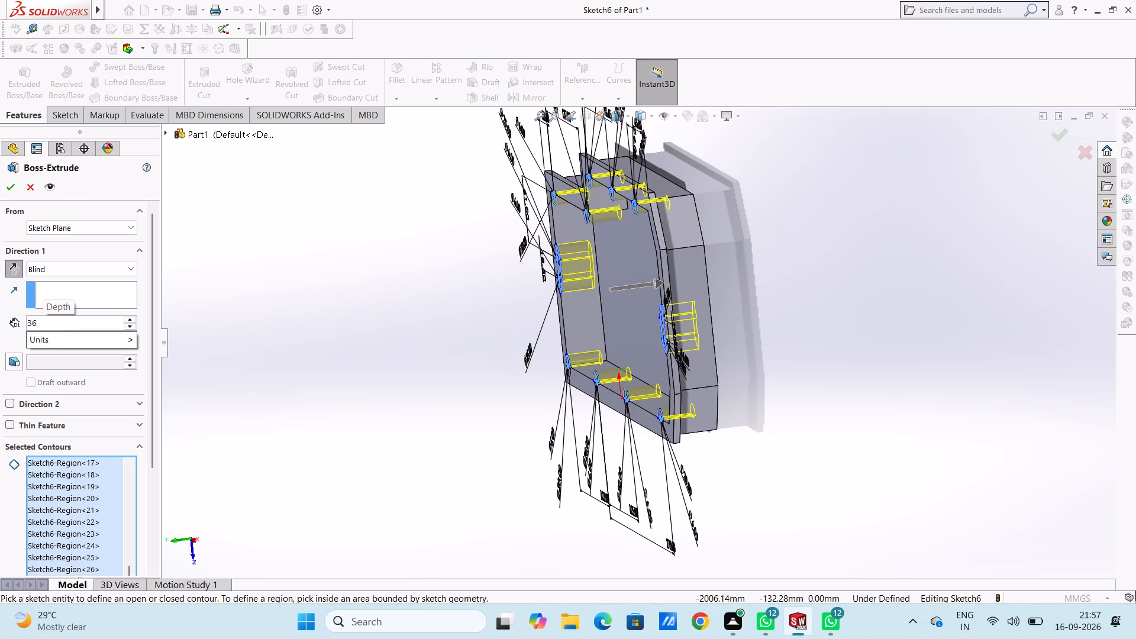
key("Return")
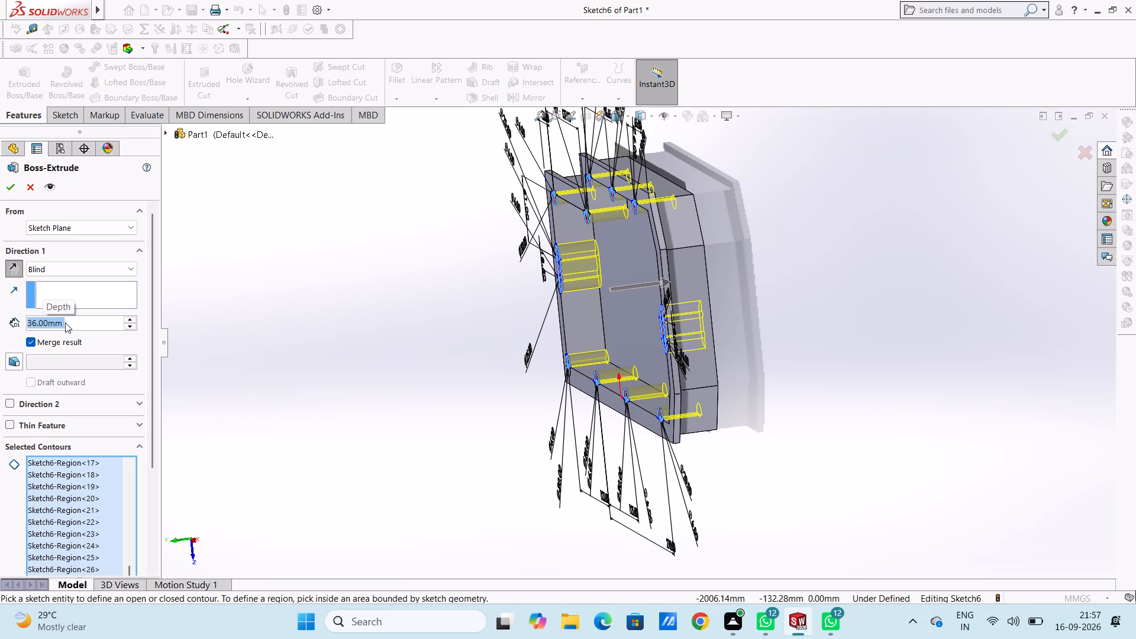
left_click(6, 186)
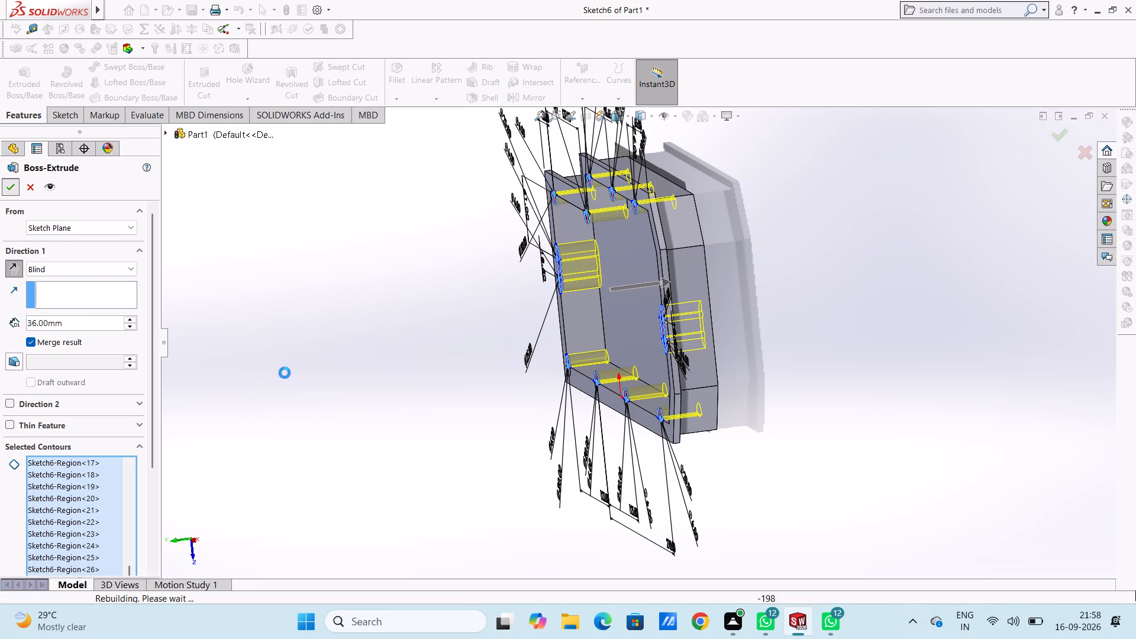
left_click(283, 373)
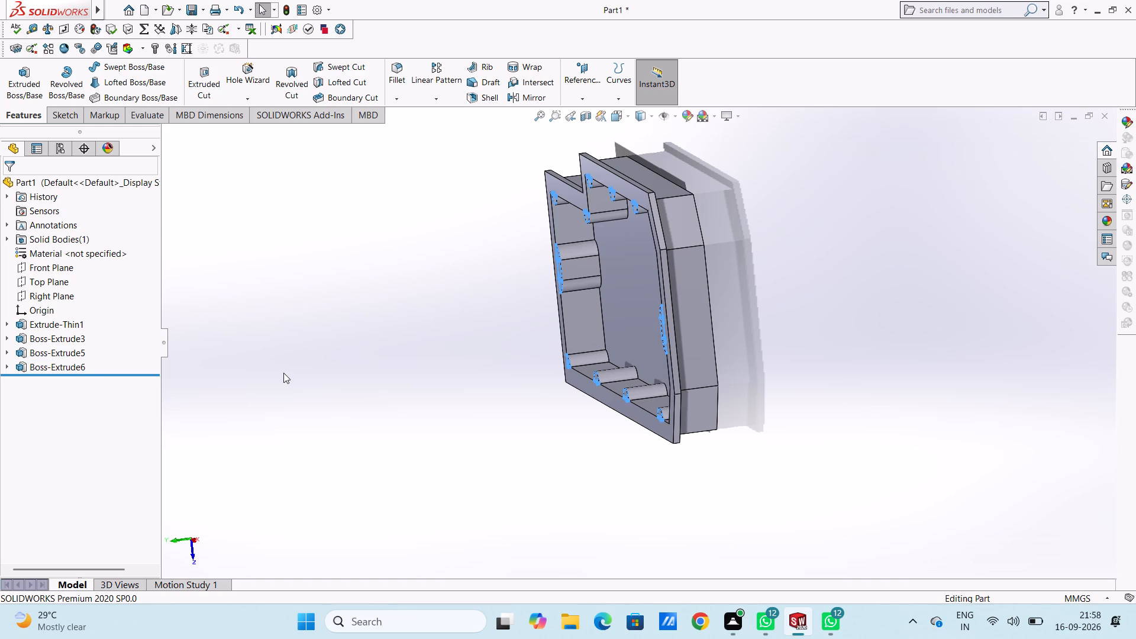
key("ctrl+5")
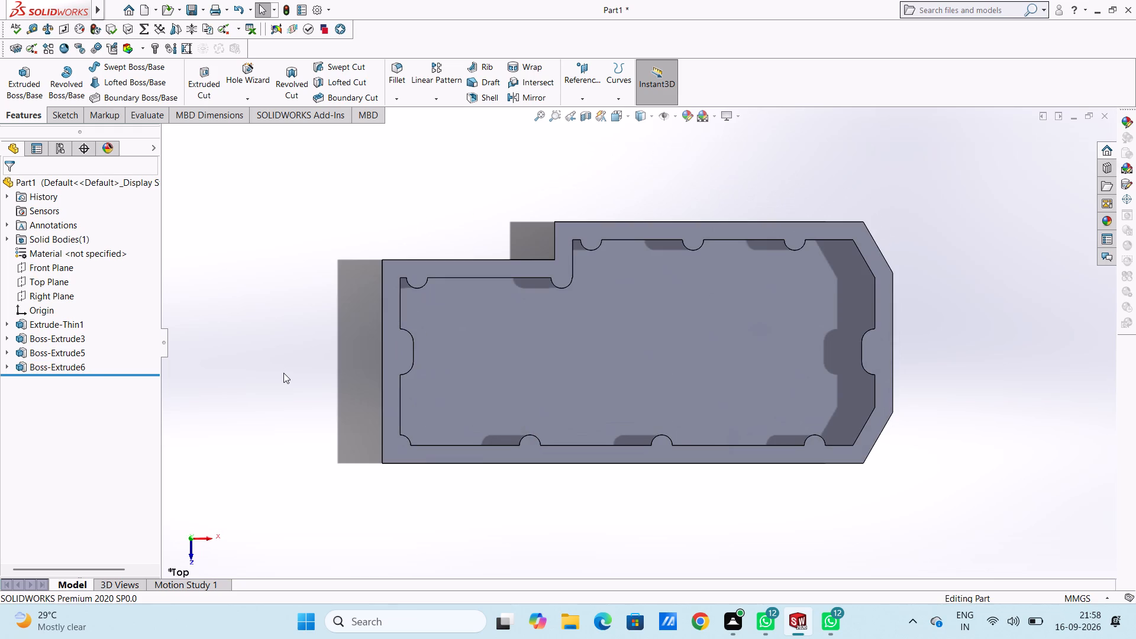
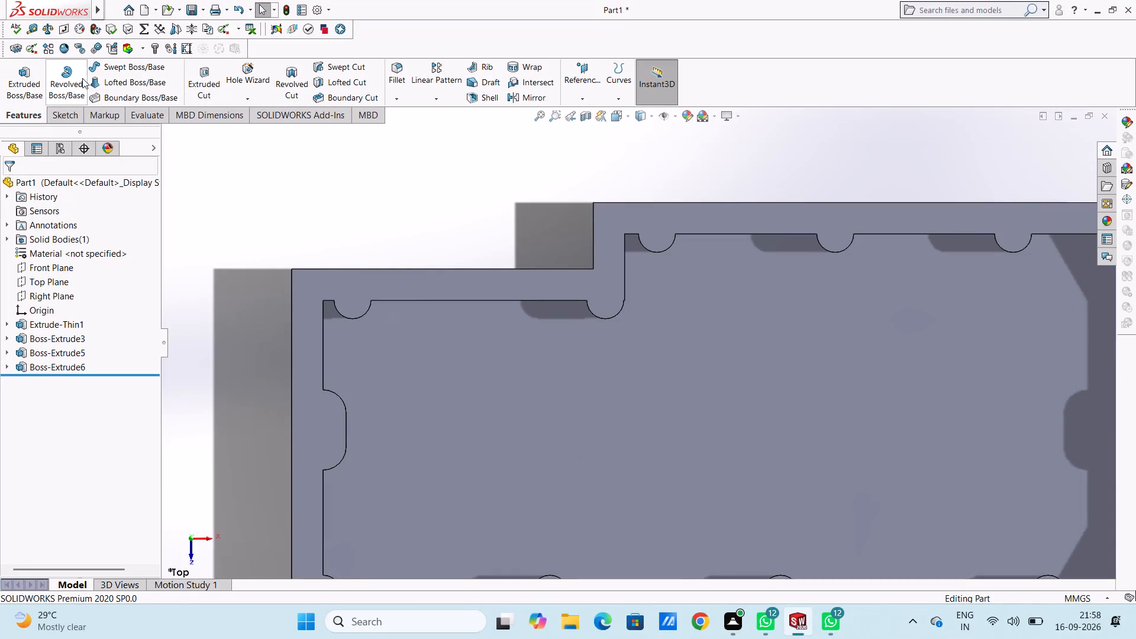
Start a sketch on the housing rim's top face and draw 3 mm radius circles centred on the stepped-down upper wall's two round bosses.
left_click(350, 286)
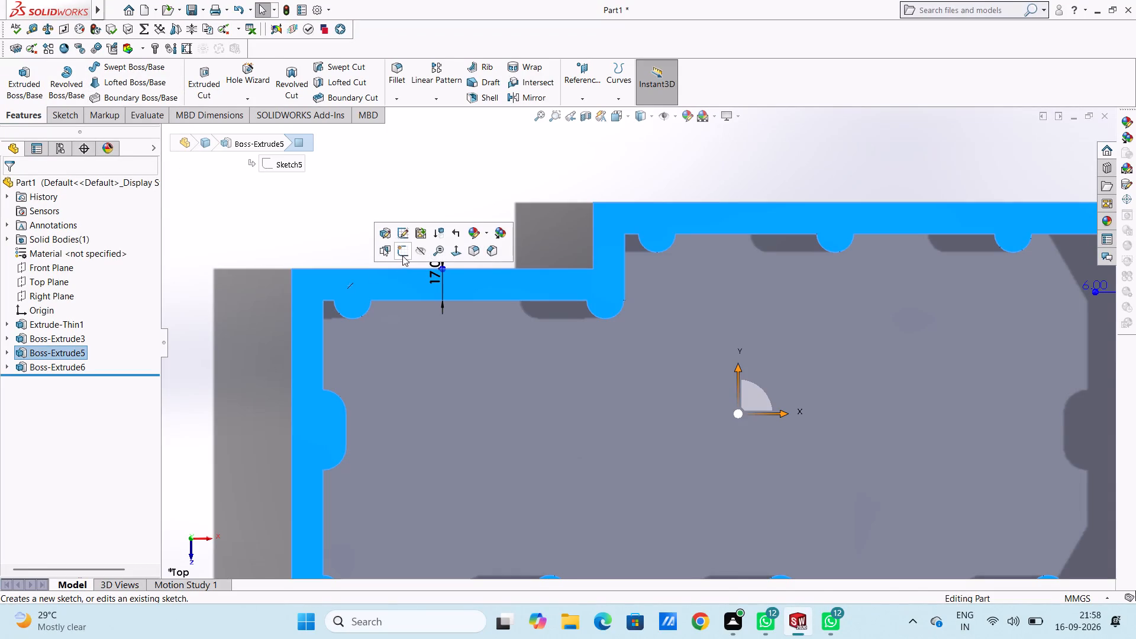
left_click(402, 256)
left_click(351, 222)
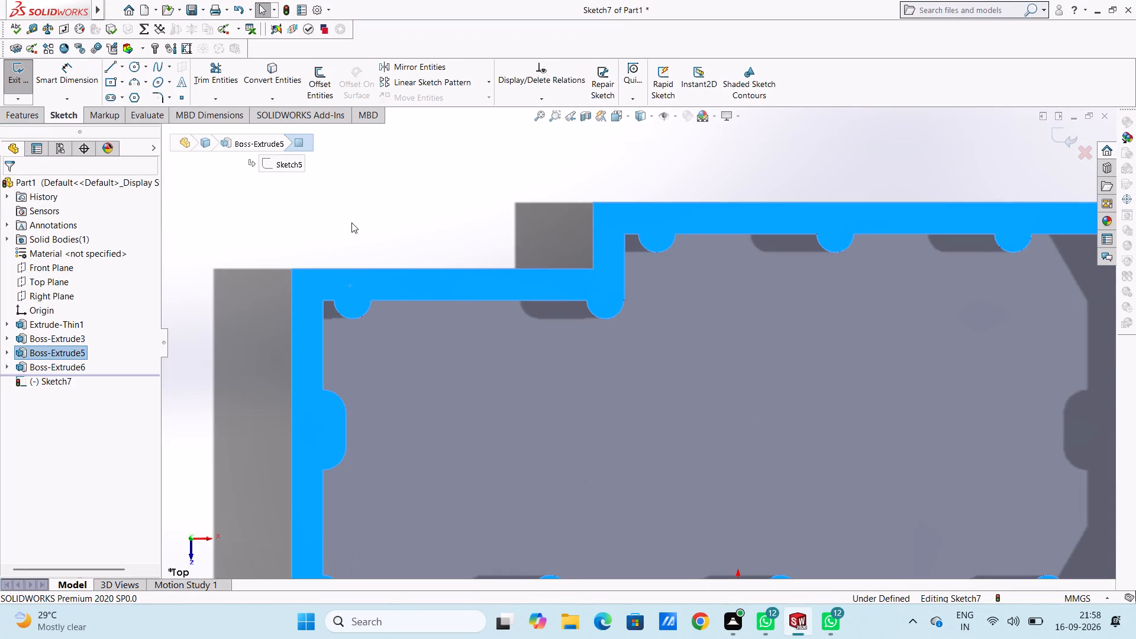
left_click(131, 67)
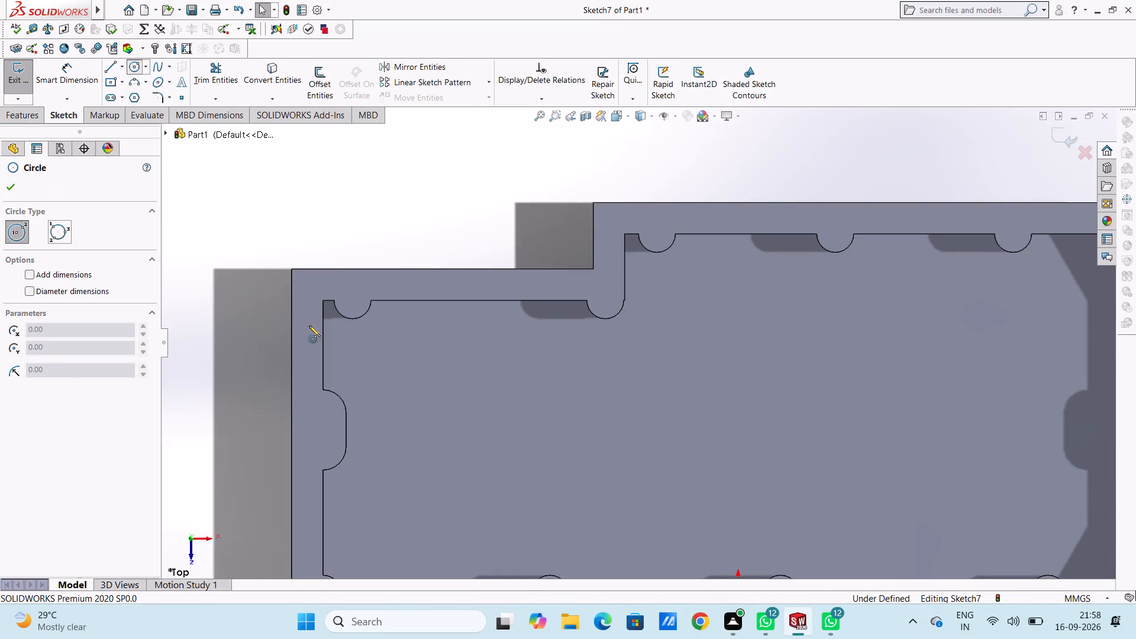
left_click(351, 298)
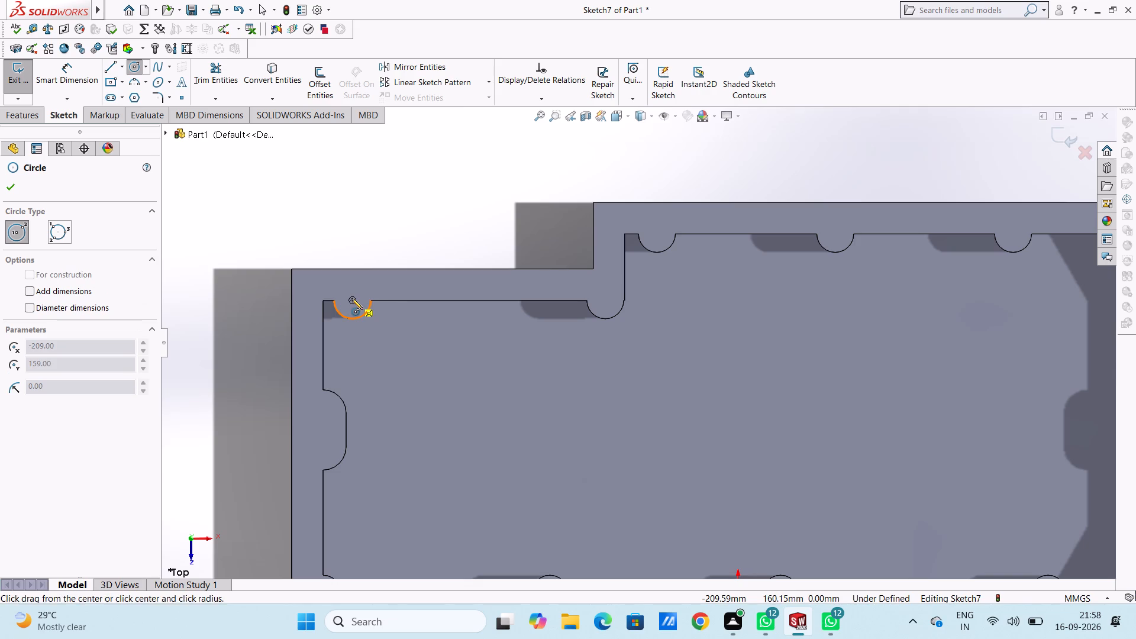
key("3")
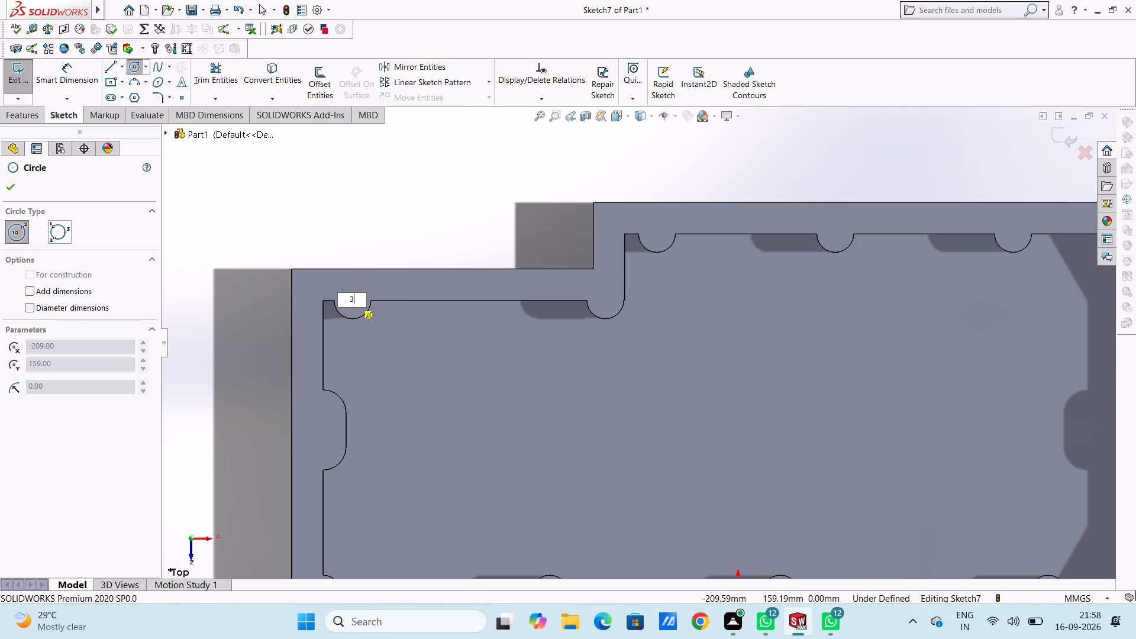
key("Return")
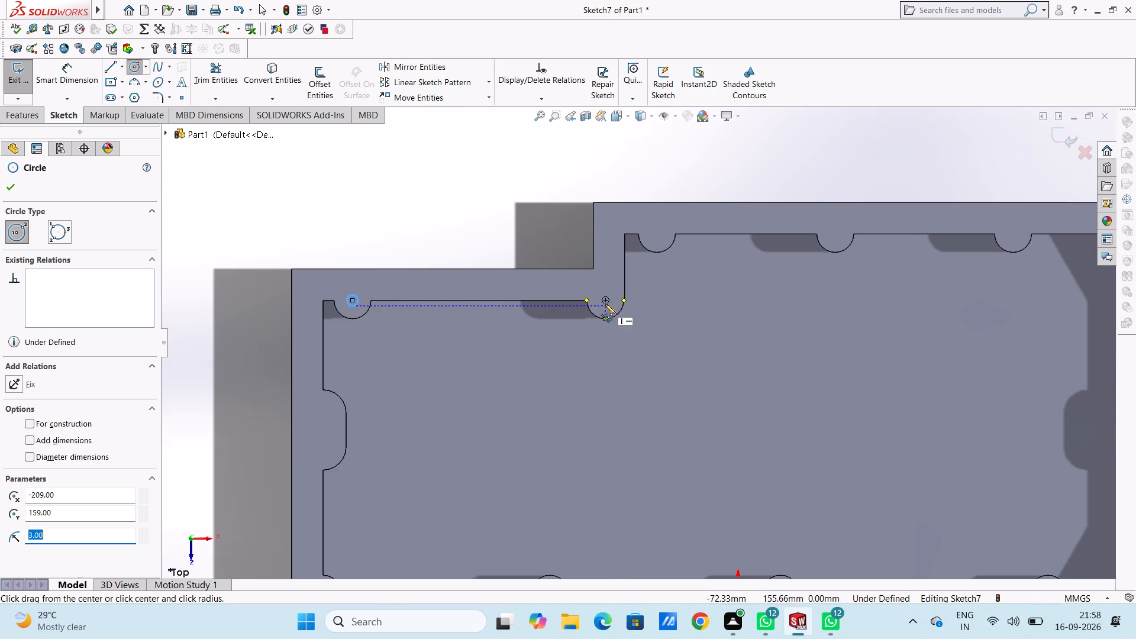
left_click(605, 299)
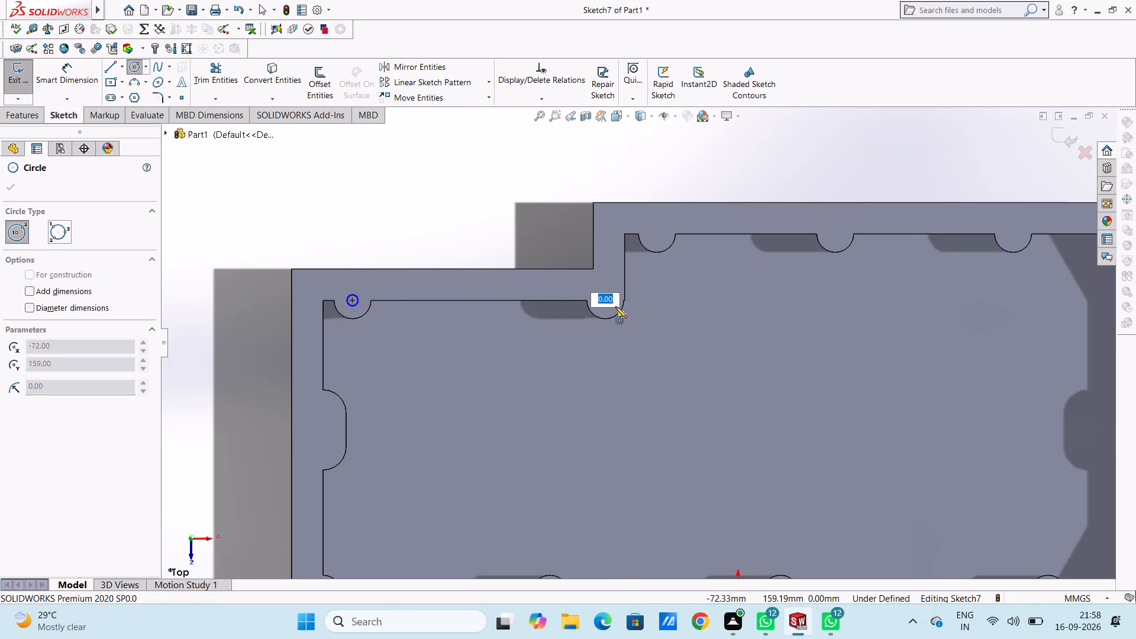
key("3")
key("Return")
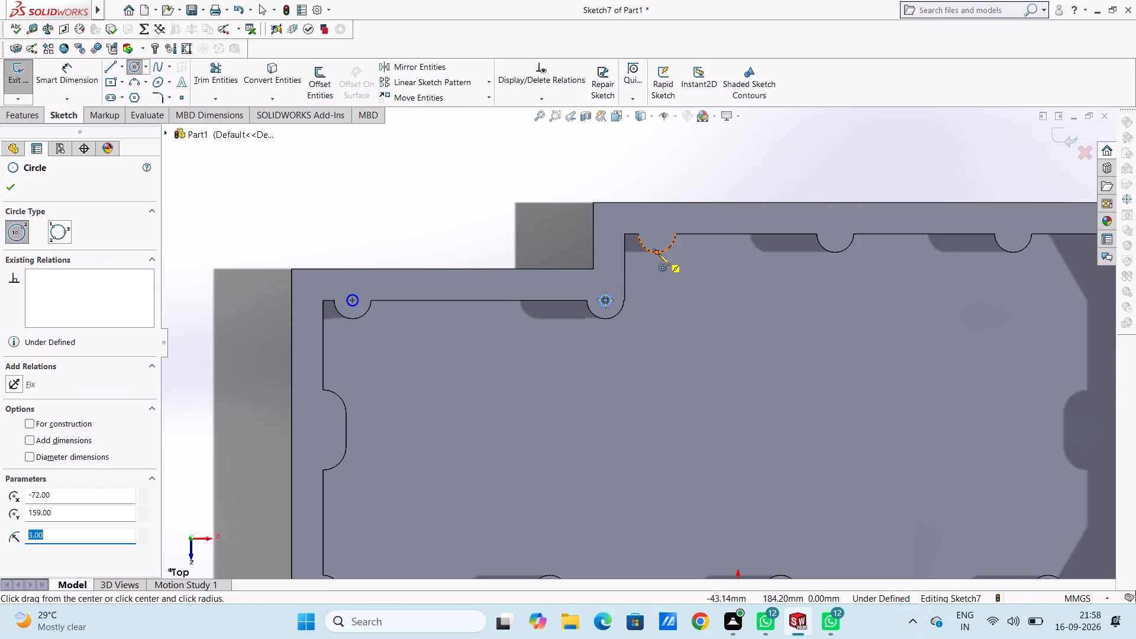
Draw 3 mm radius circles centred on the three semicircular bosses along the long upper wall.
left_click(657, 233)
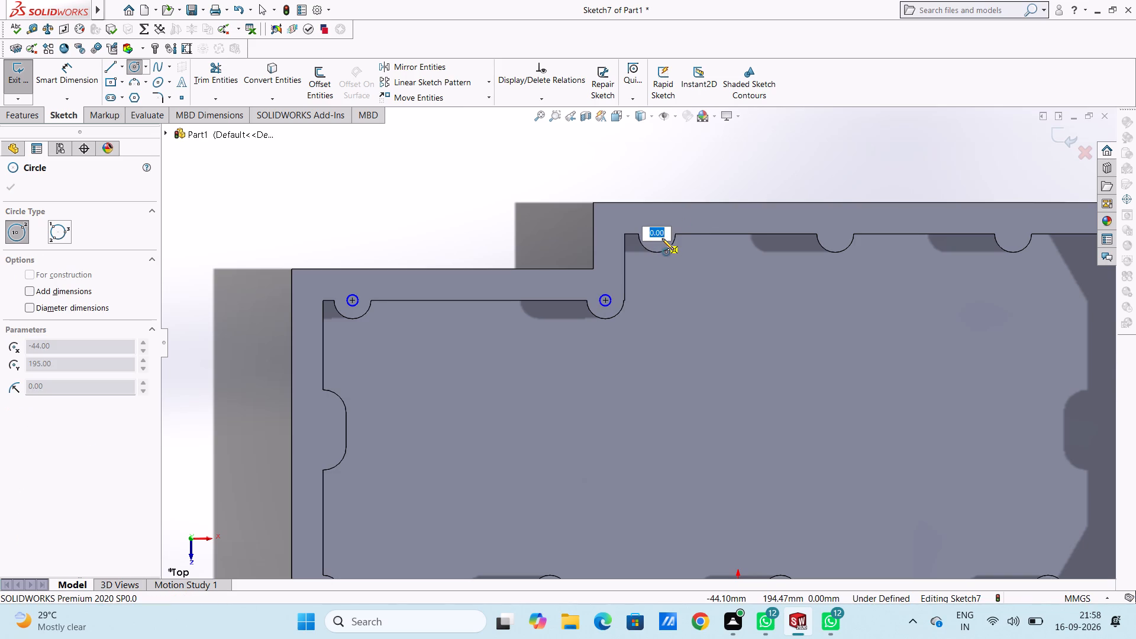
key("3")
key("Return")
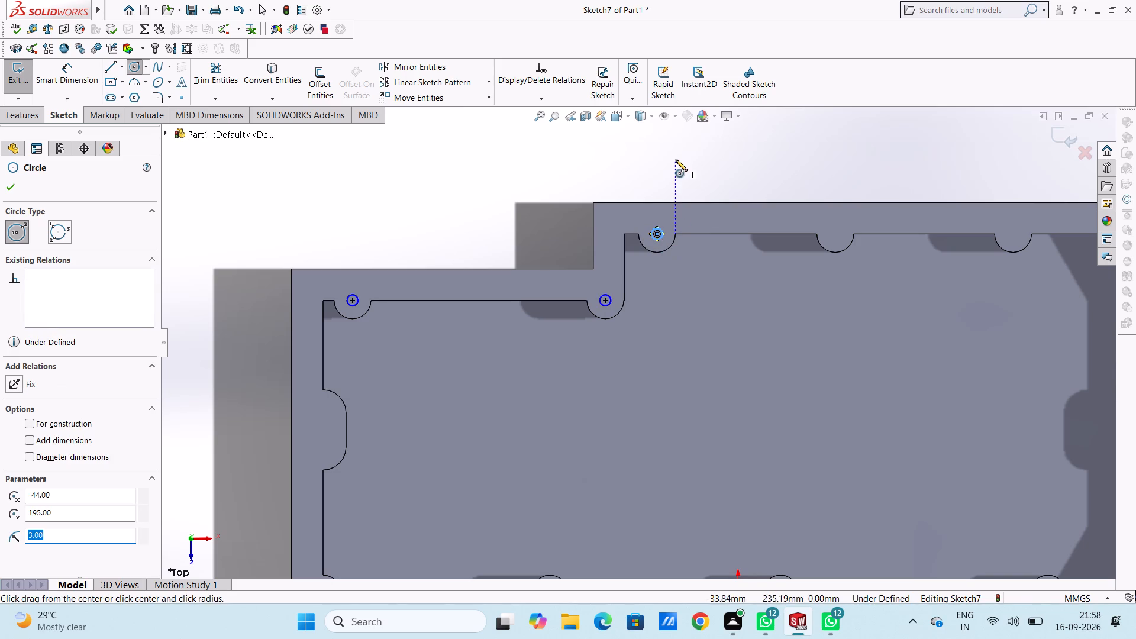
scroll(906, 253, "down", 4)
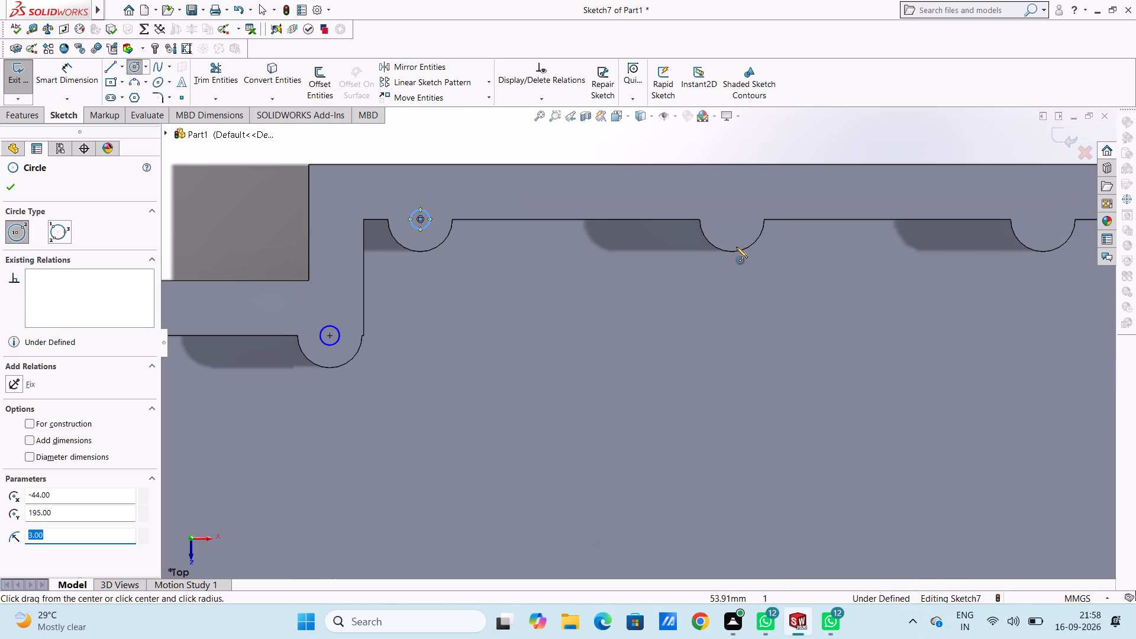
left_click(732, 217)
key("3")
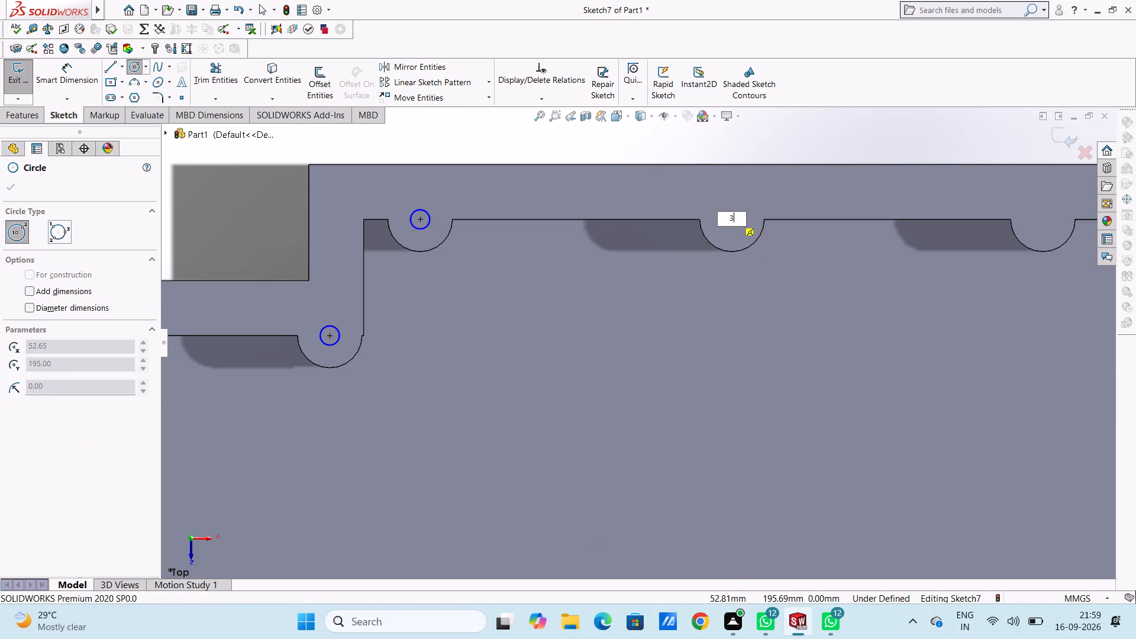
key("Return")
scroll(980, 229, "down", 3)
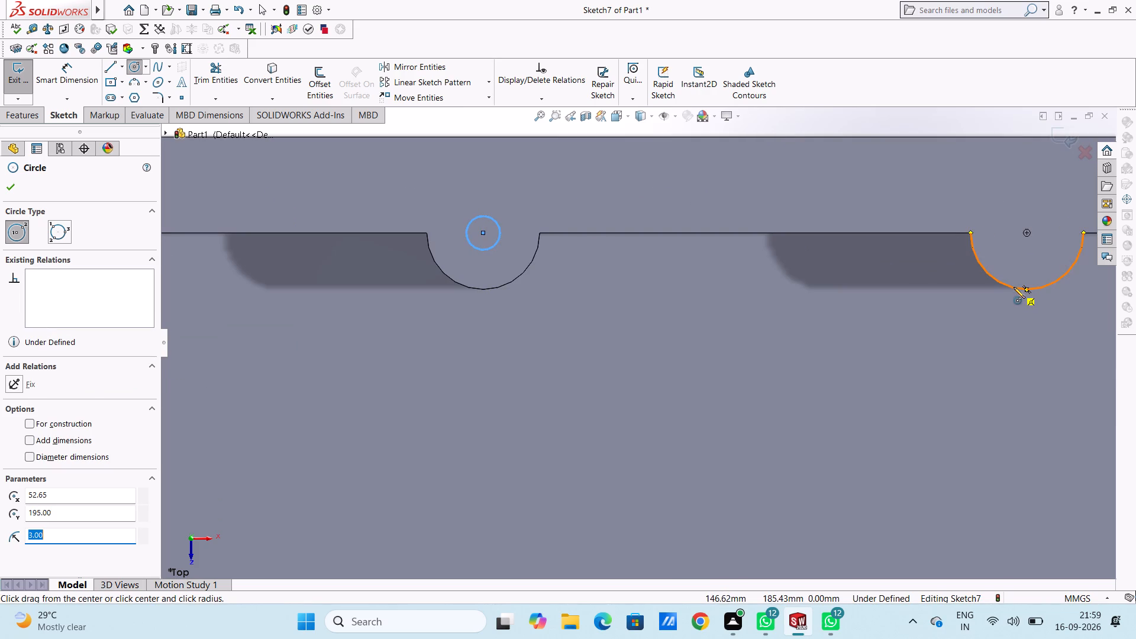
left_click(1027, 234)
key("3")
key("Return")
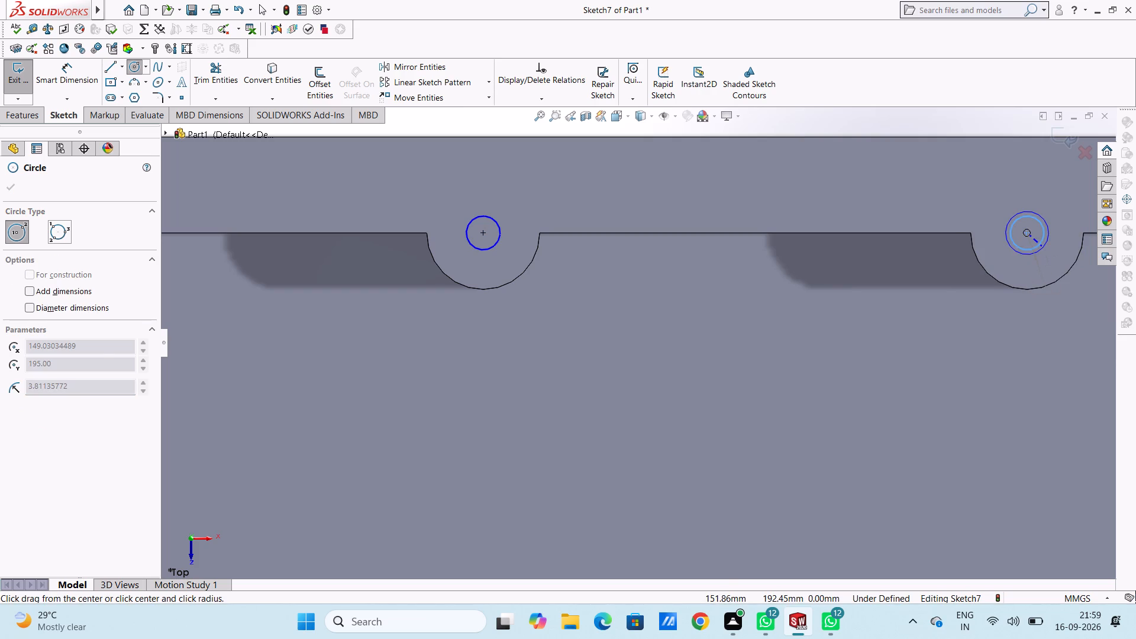
Draw two 3 mm radius circles at the arc centres of the elongated boss on the right-hand wall beside the chamfered corners.
scroll(1043, 247, "up", 5)
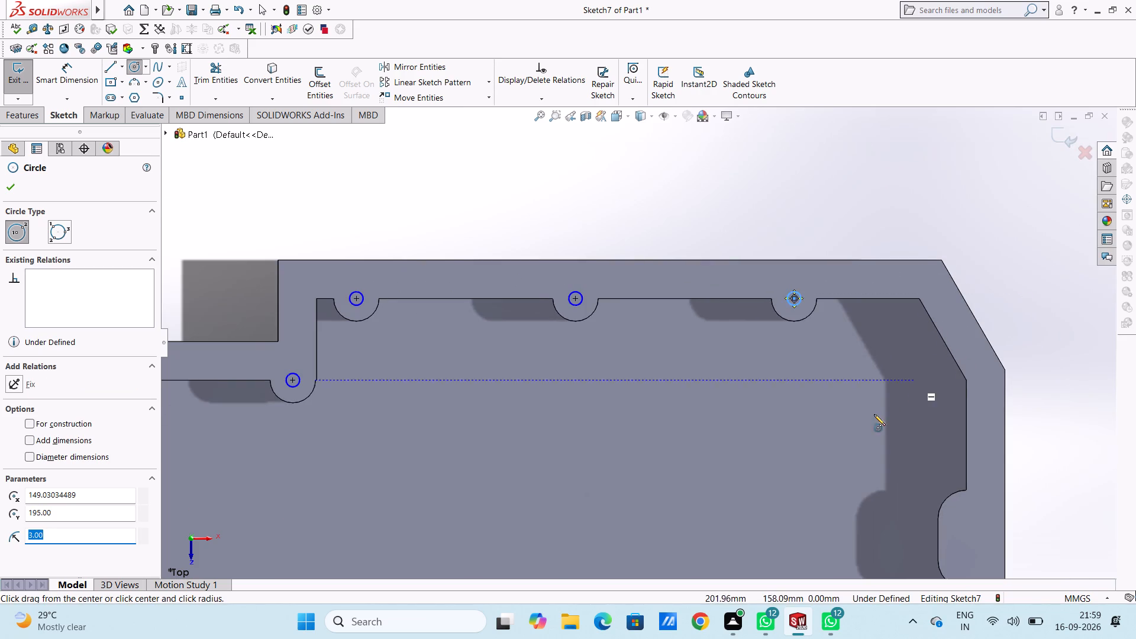
scroll(874, 414, "up", 4)
scroll(799, 441, "down", 4)
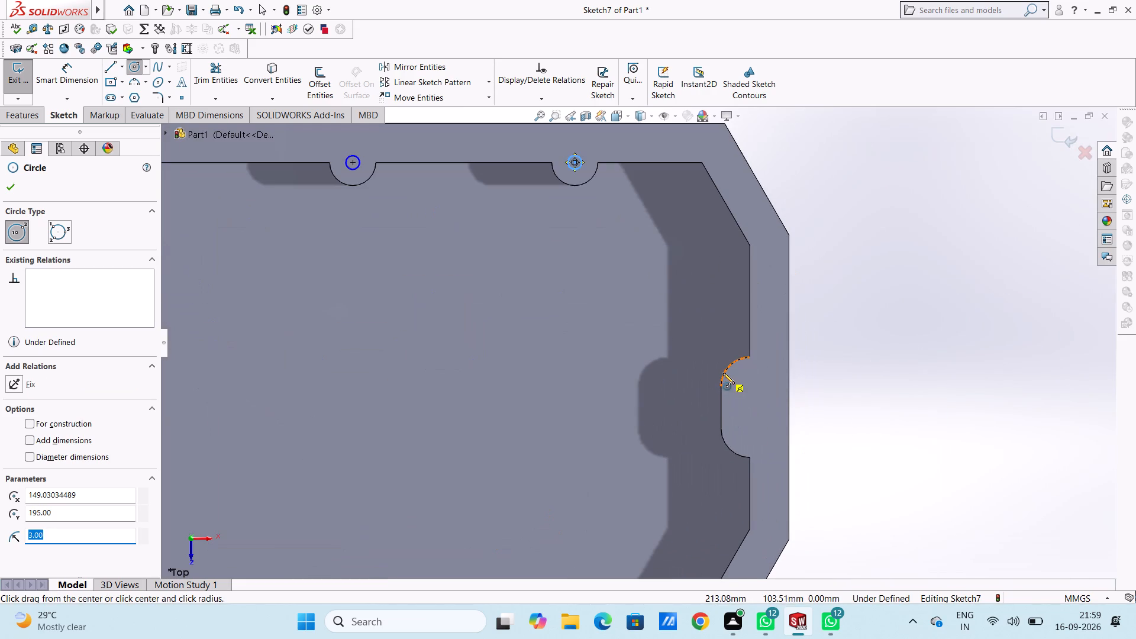
left_click(750, 383)
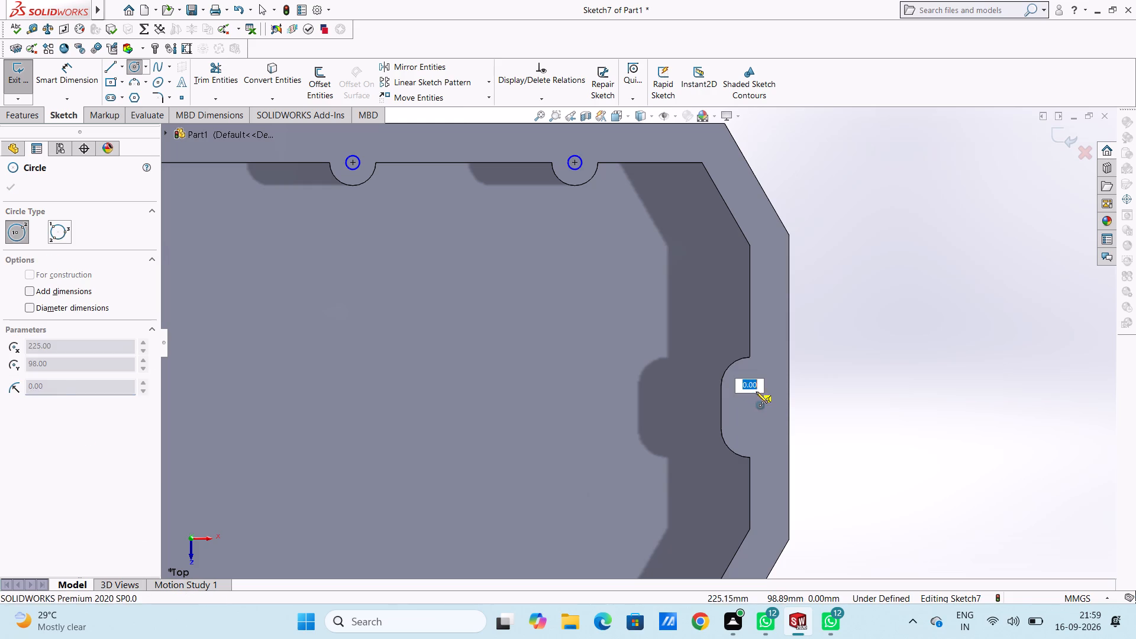
key("3")
key("Return")
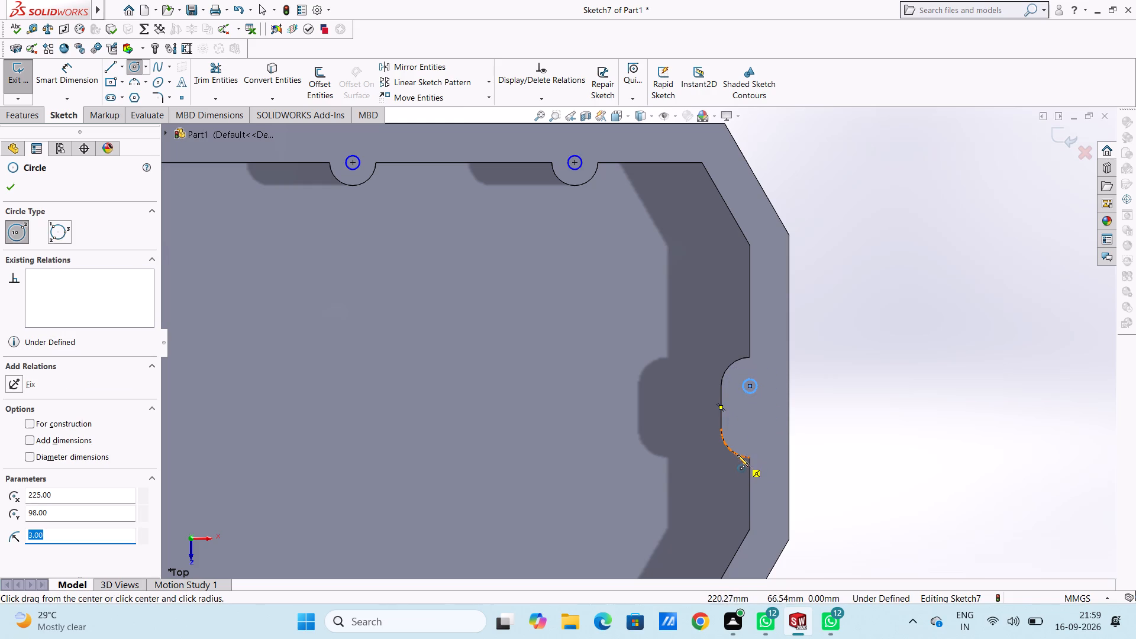
left_click(748, 426)
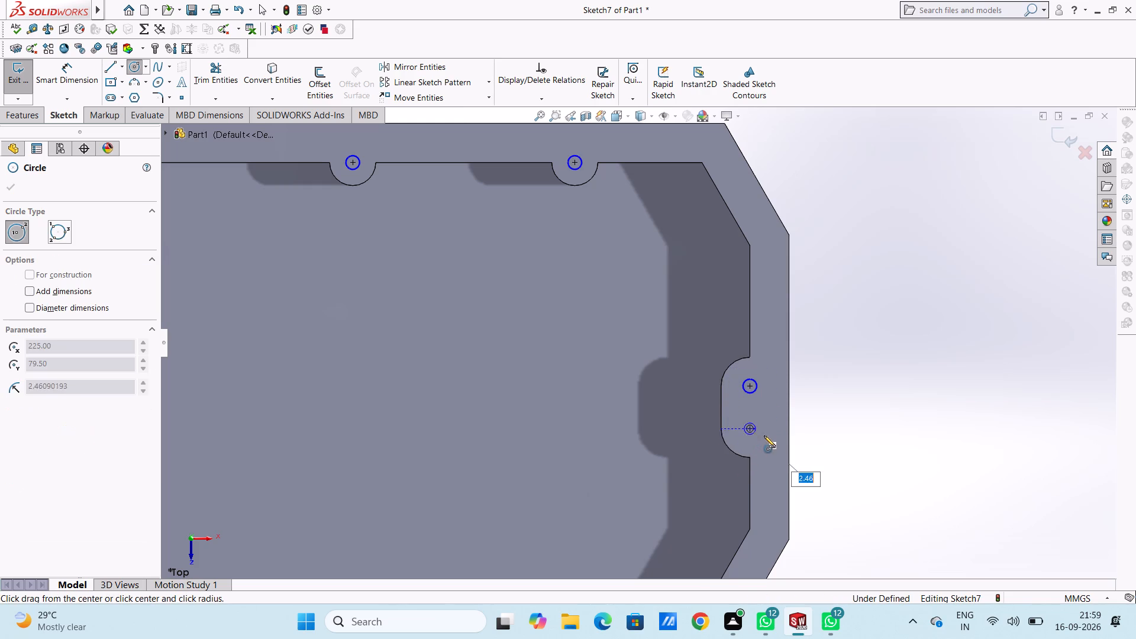
key("3")
key("Return")
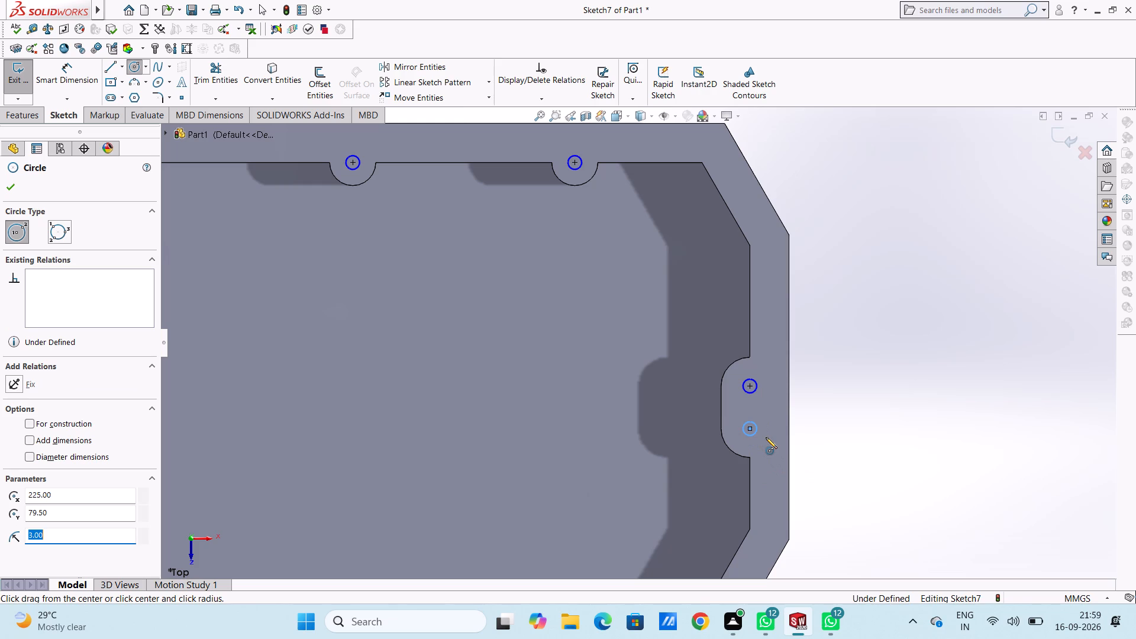
Draw 3 mm radius circles centred on the lower wall's two semicircular bosses, the one near the chamfered corner and the one beside the origin.
scroll(766, 437, "up", 4)
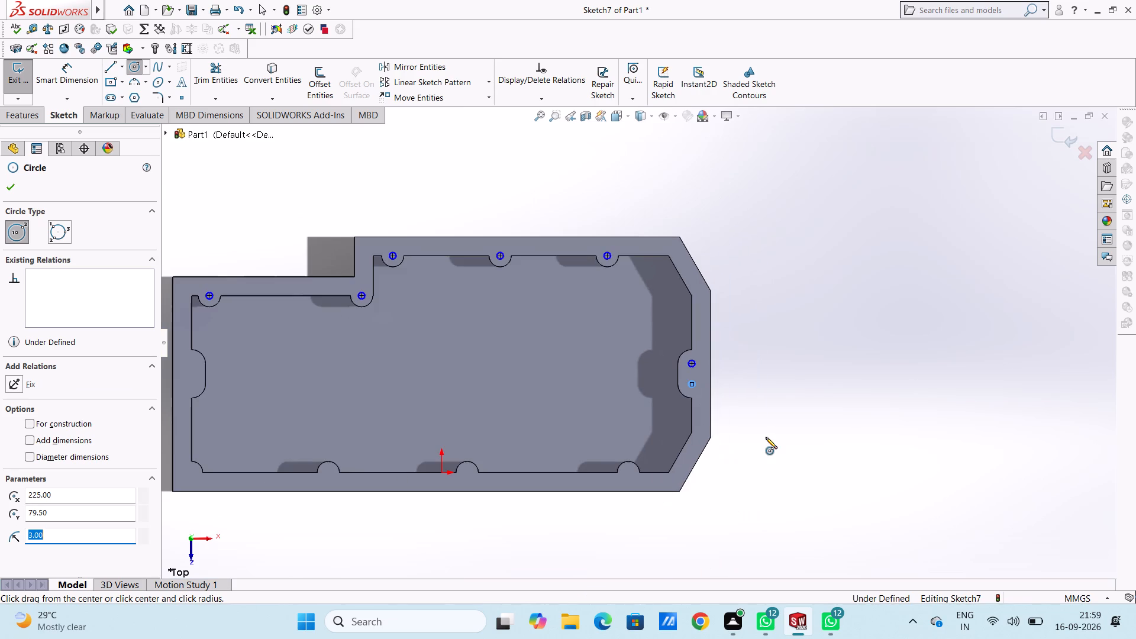
scroll(597, 432, "down", 3)
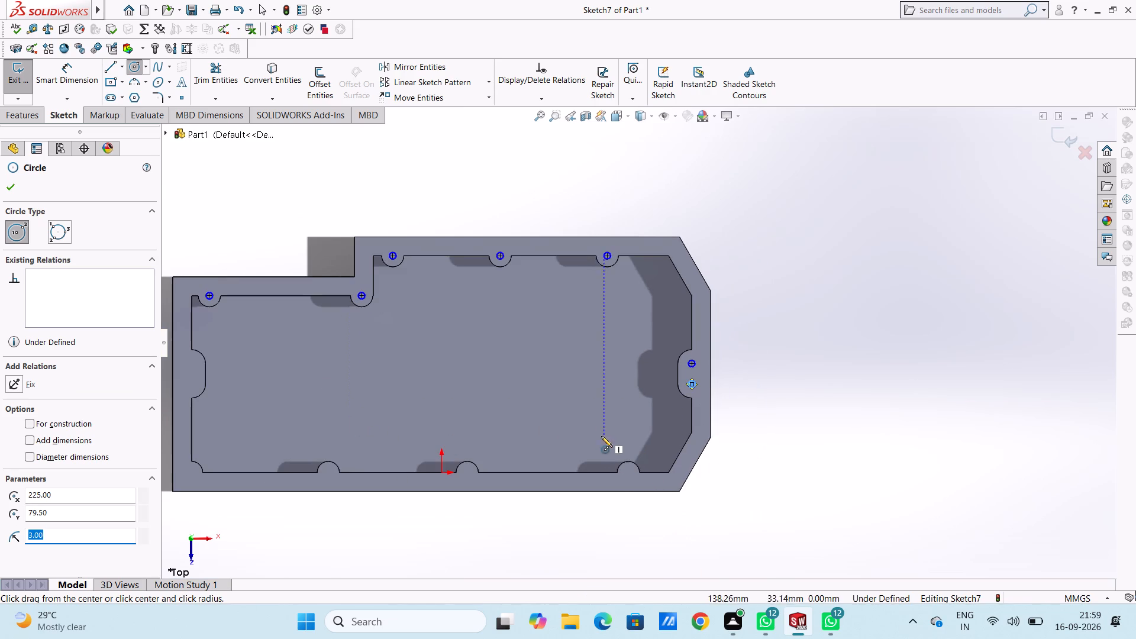
scroll(601, 436, "down", 3)
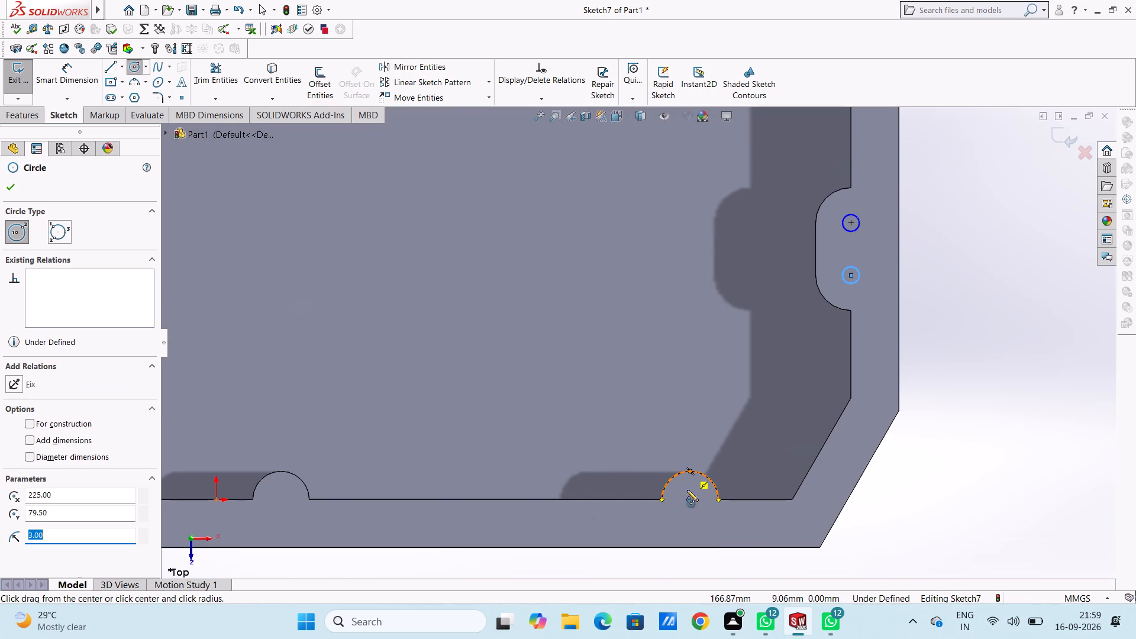
left_click(689, 498)
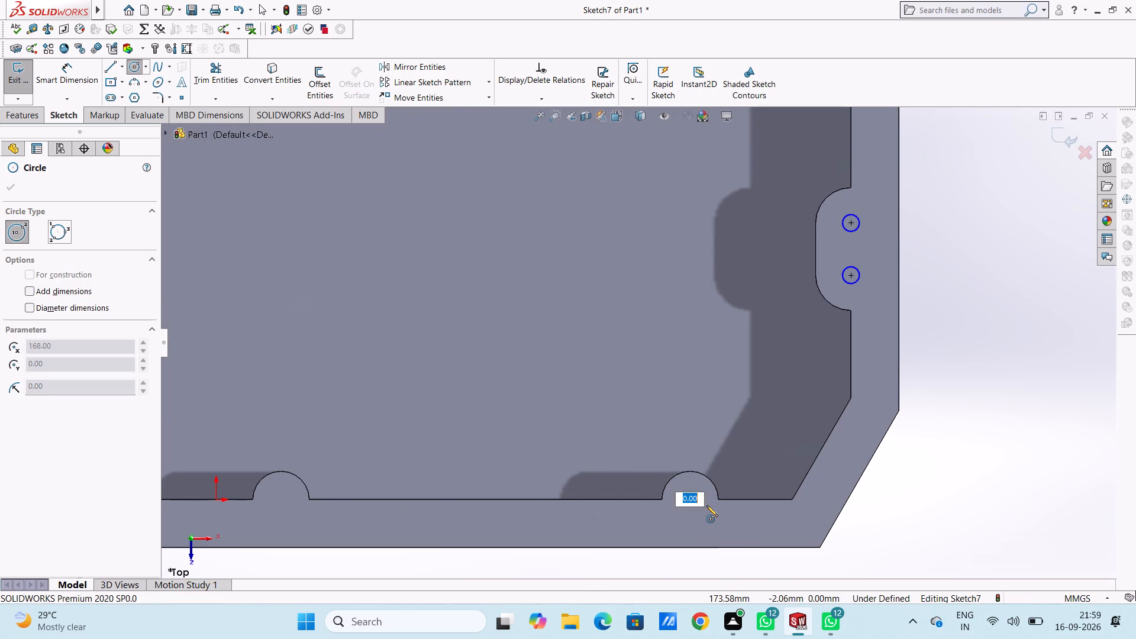
key("3")
key("Return")
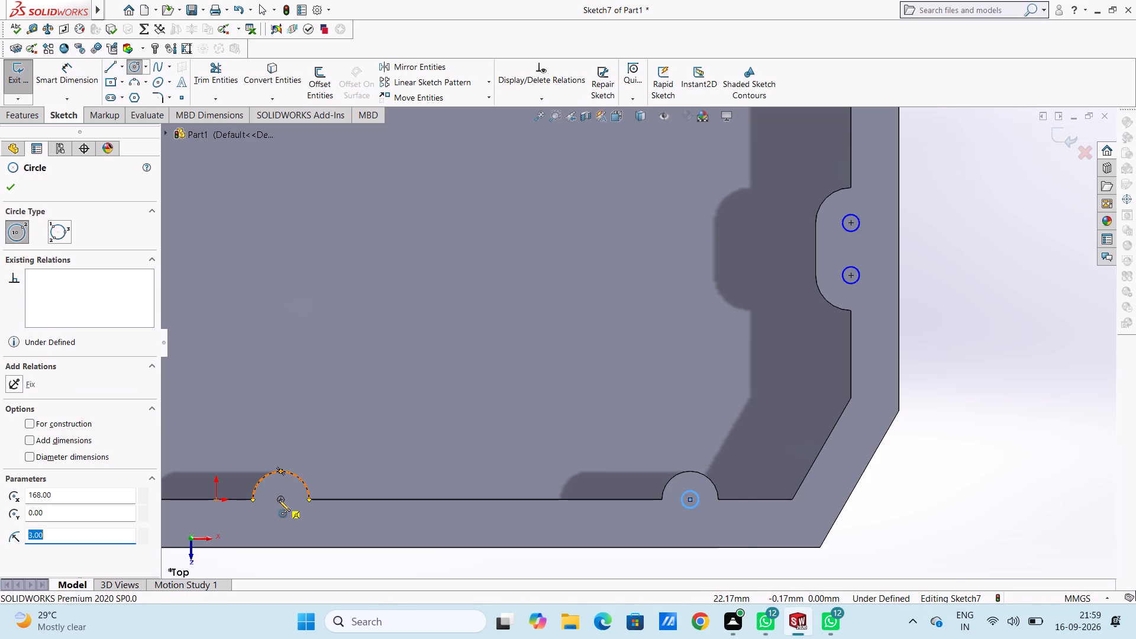
left_click(279, 500)
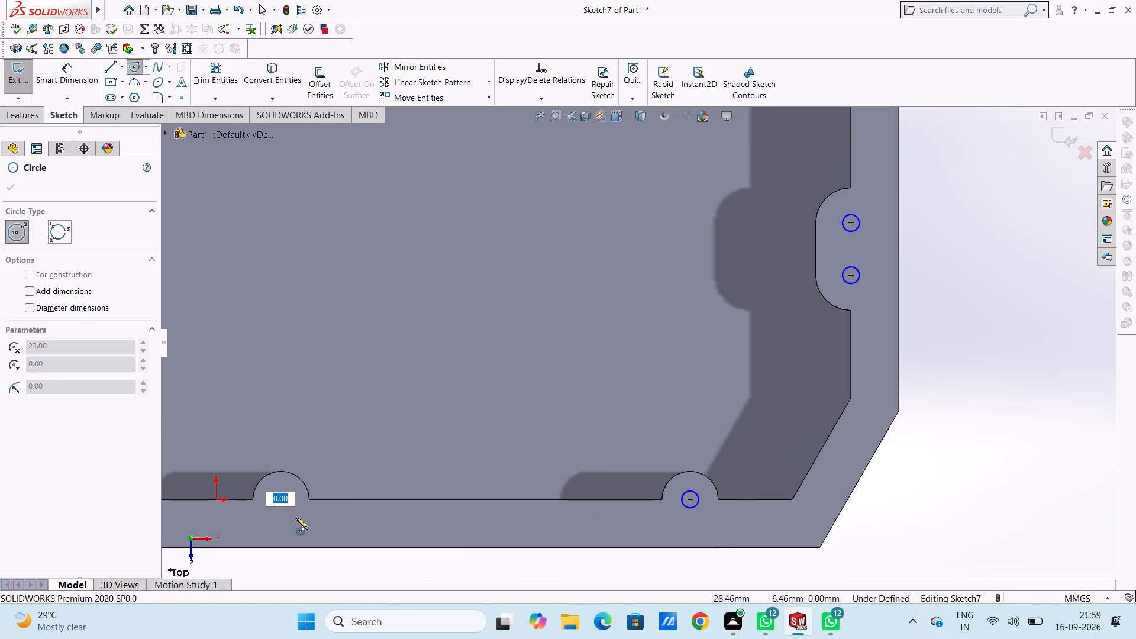
key("3")
key("Return")
Draw two 3 mm radius circles at the arc centres of the elongated boss on the left-hand wall.
scroll(296, 518, "up", 2)
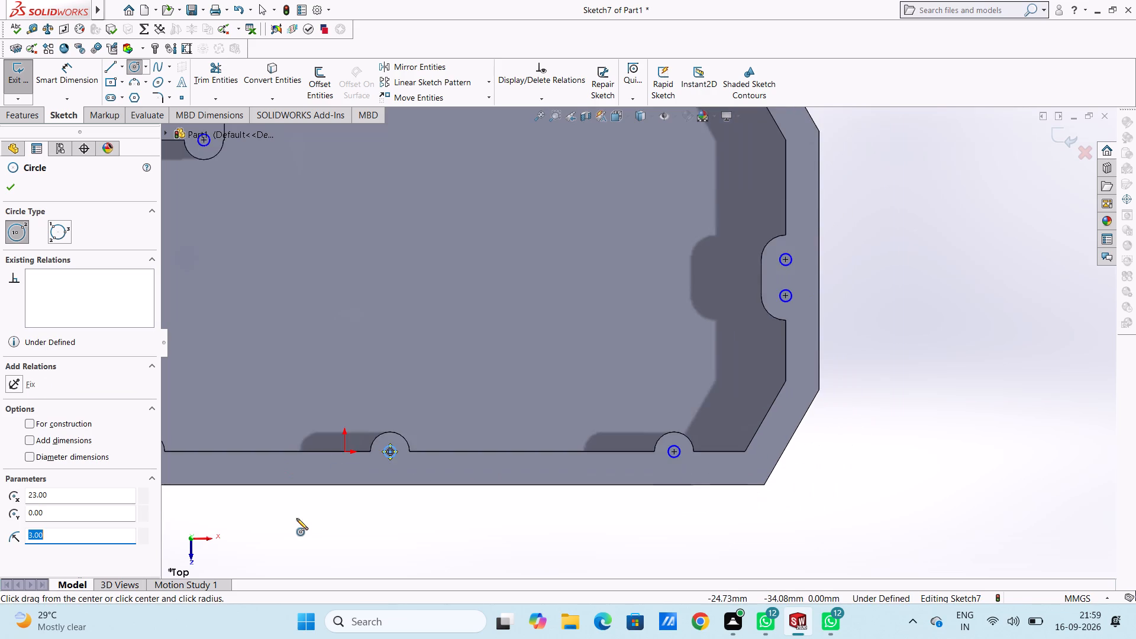
scroll(296, 518, "up", 4)
scroll(230, 342, "down", 4)
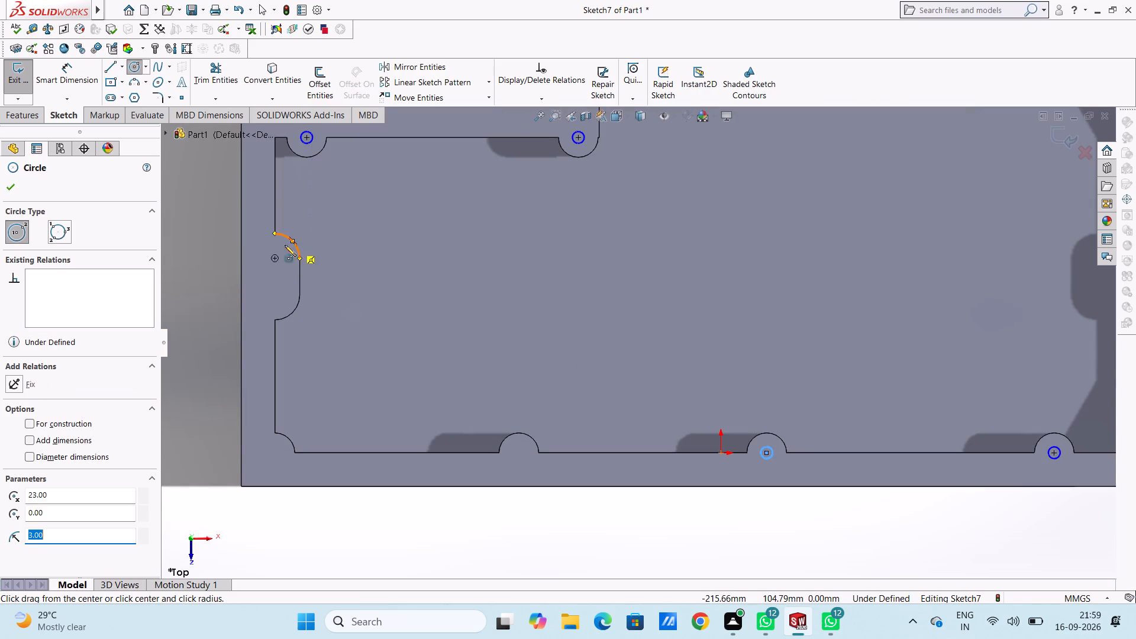
left_click(273, 259)
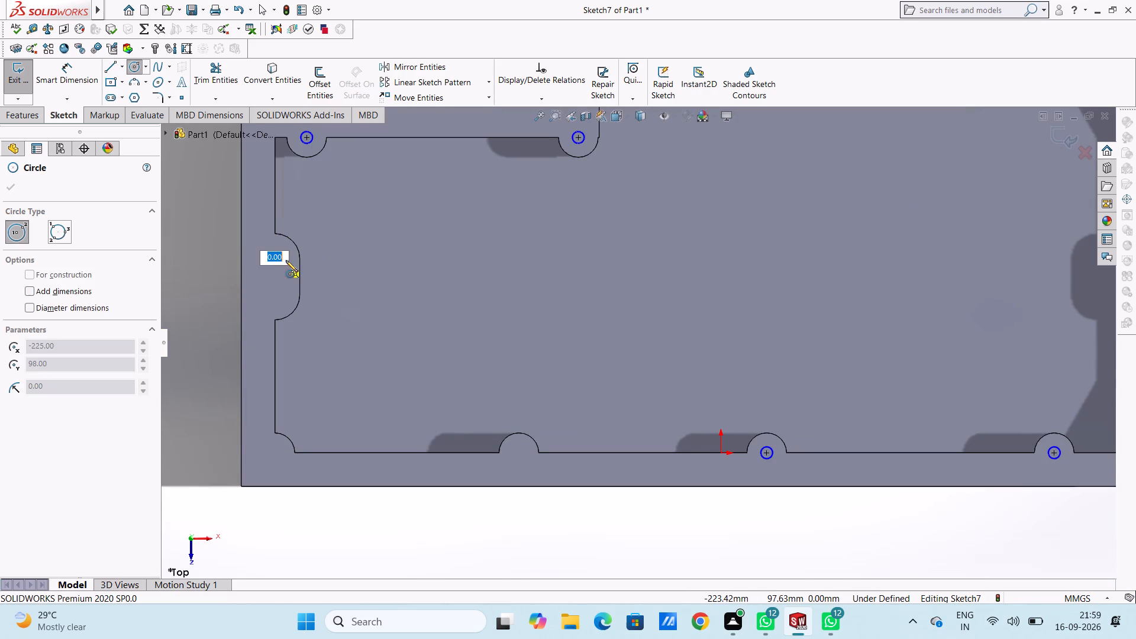
key("3")
key("Return")
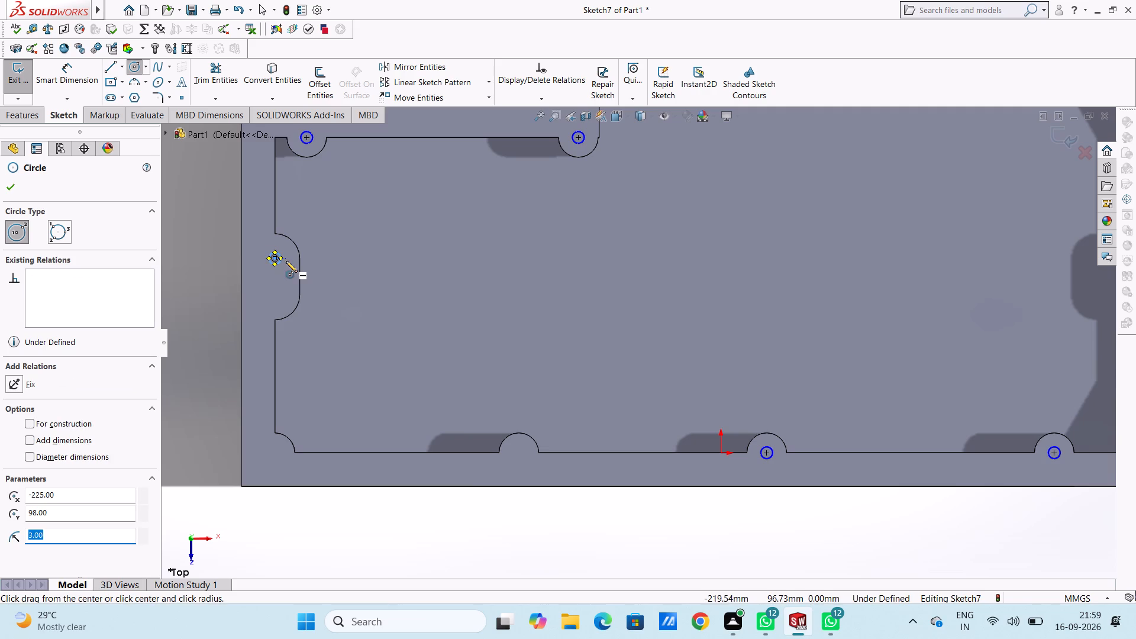
left_click(274, 293)
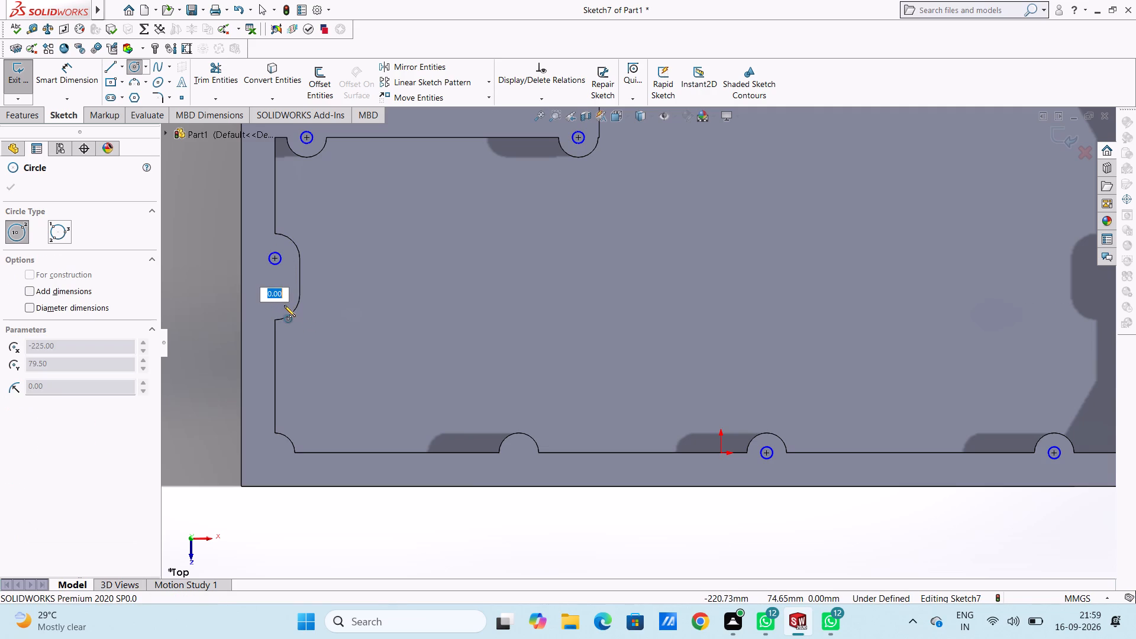
key("3")
key("Return")
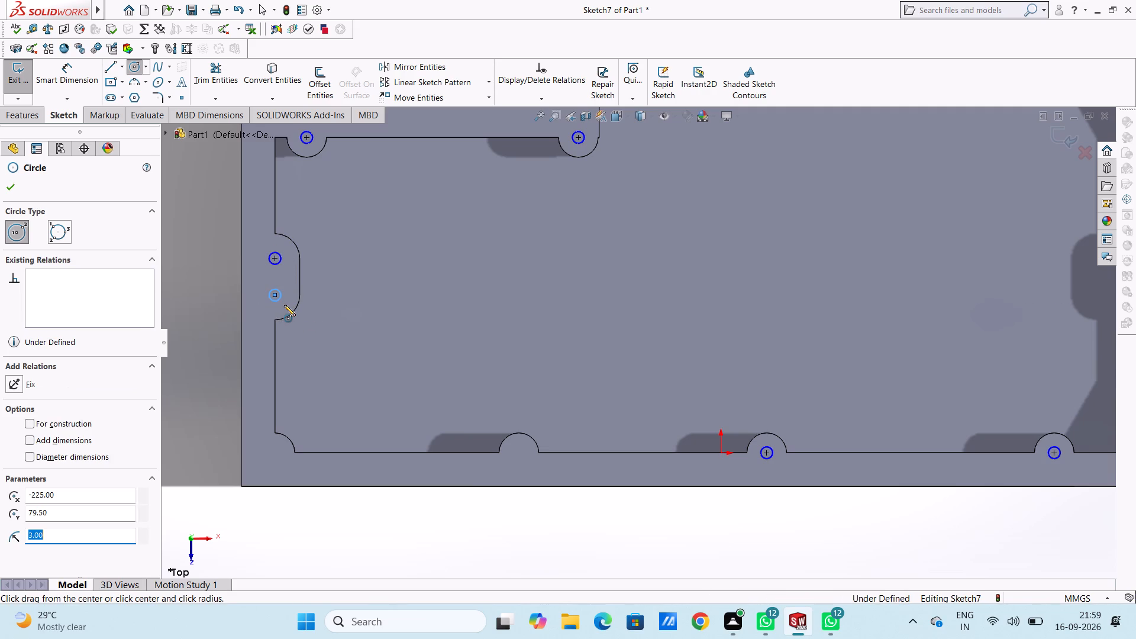
Draw a 3 mm radius circle centred on the quarter-round boss at the housing's lower-left inner corner.
scroll(298, 335, "down", 1)
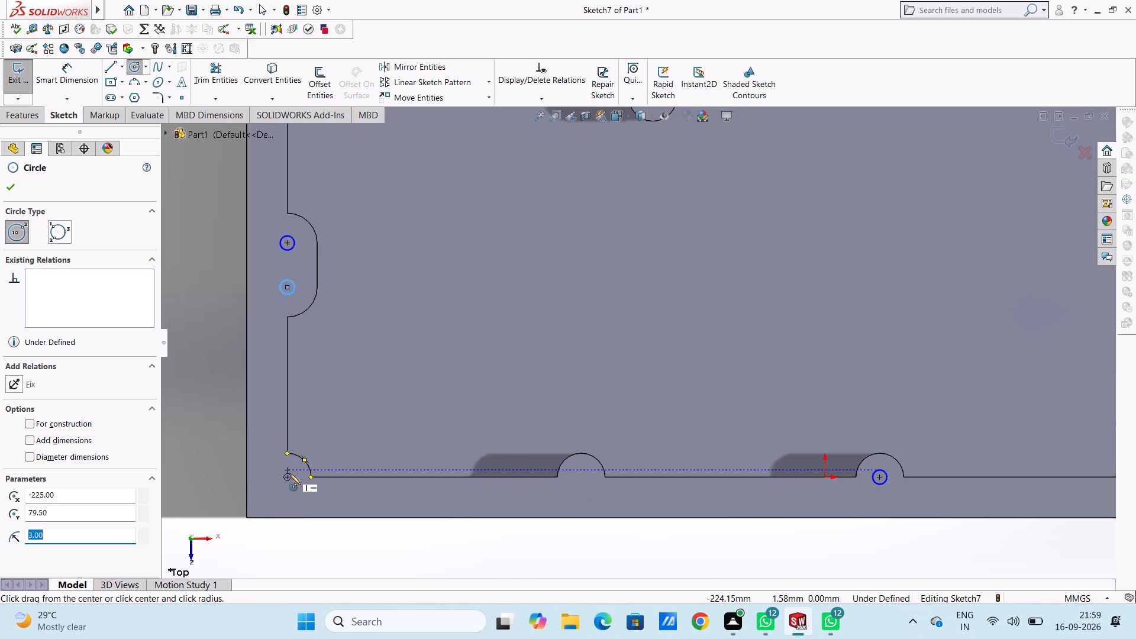
left_click(287, 476)
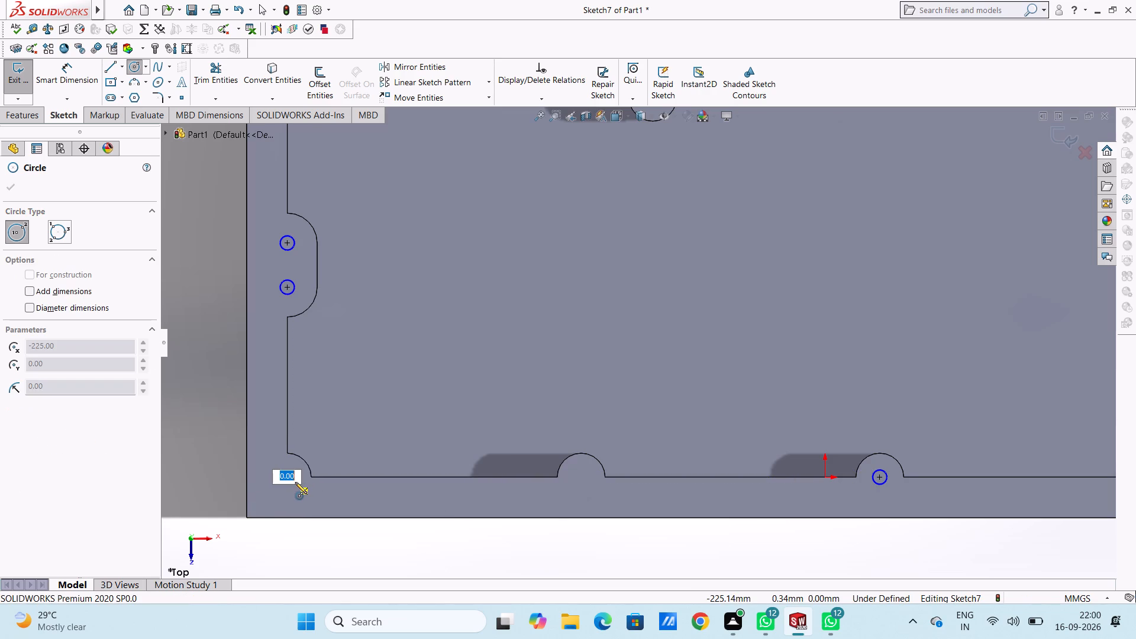
key("3")
key("Return")
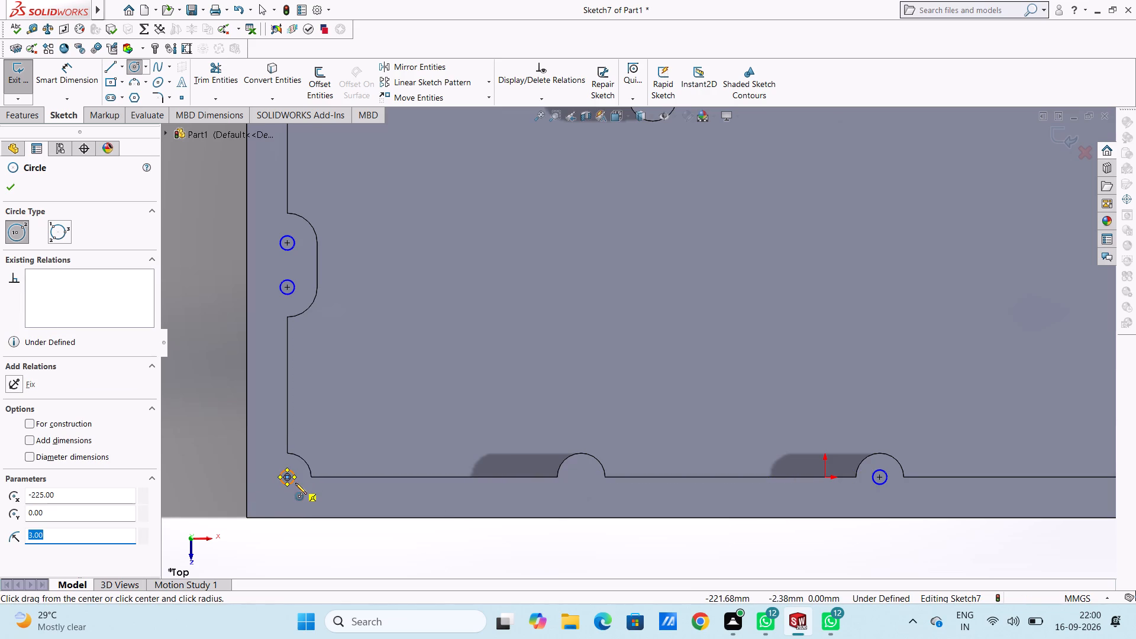
Draw a 3 mm radius circle centred on the lower wall's semicircular boss nearest the quarter-round corner boss, and finish the Circle command.
scroll(394, 470, "down", 1)
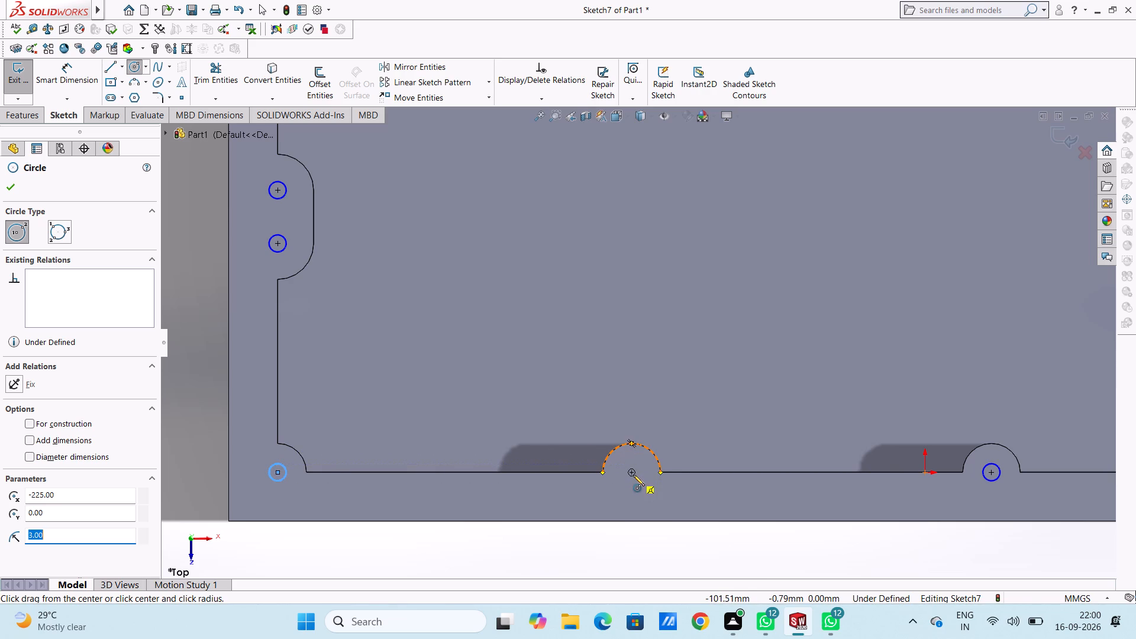
left_click(632, 472)
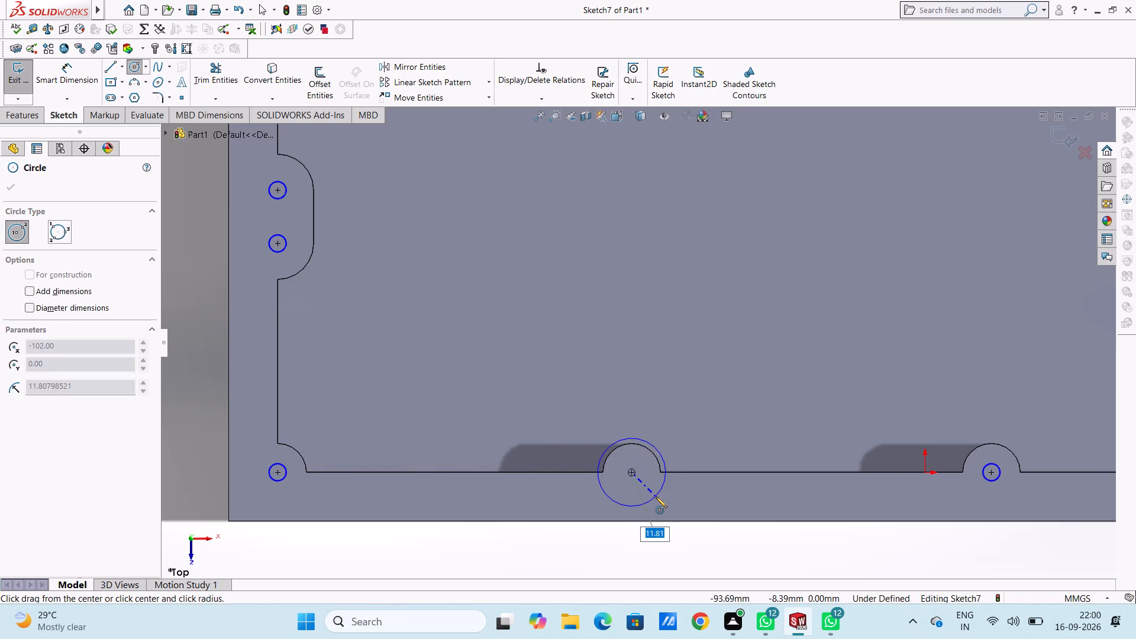
key("3")
key("Return")
scroll(656, 496, "up", 1)
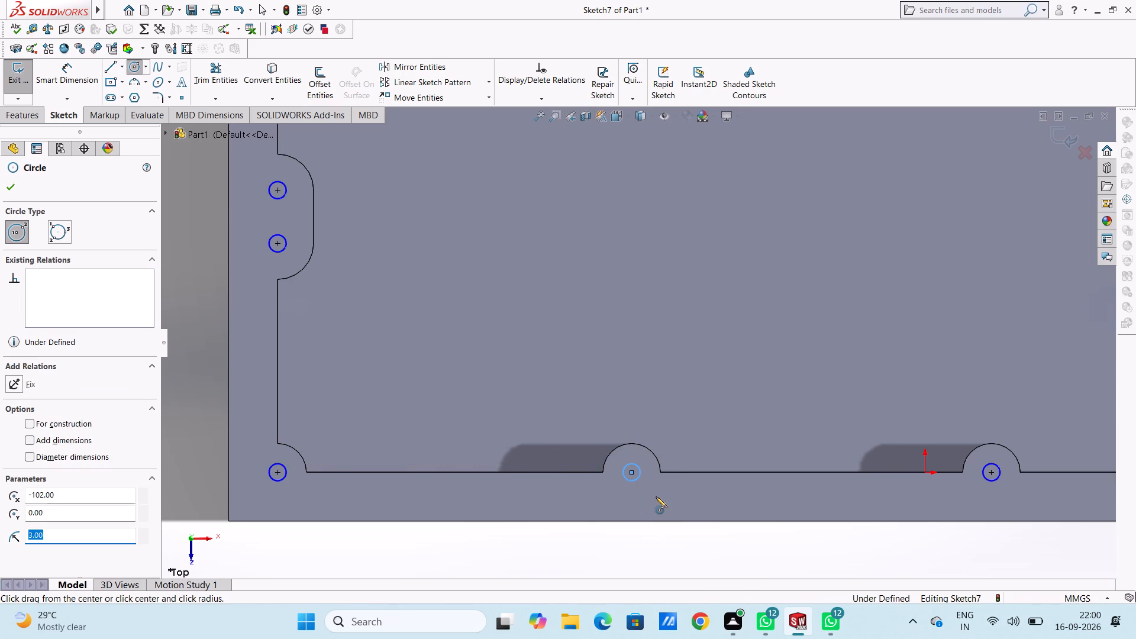
scroll(656, 496, "up", 4)
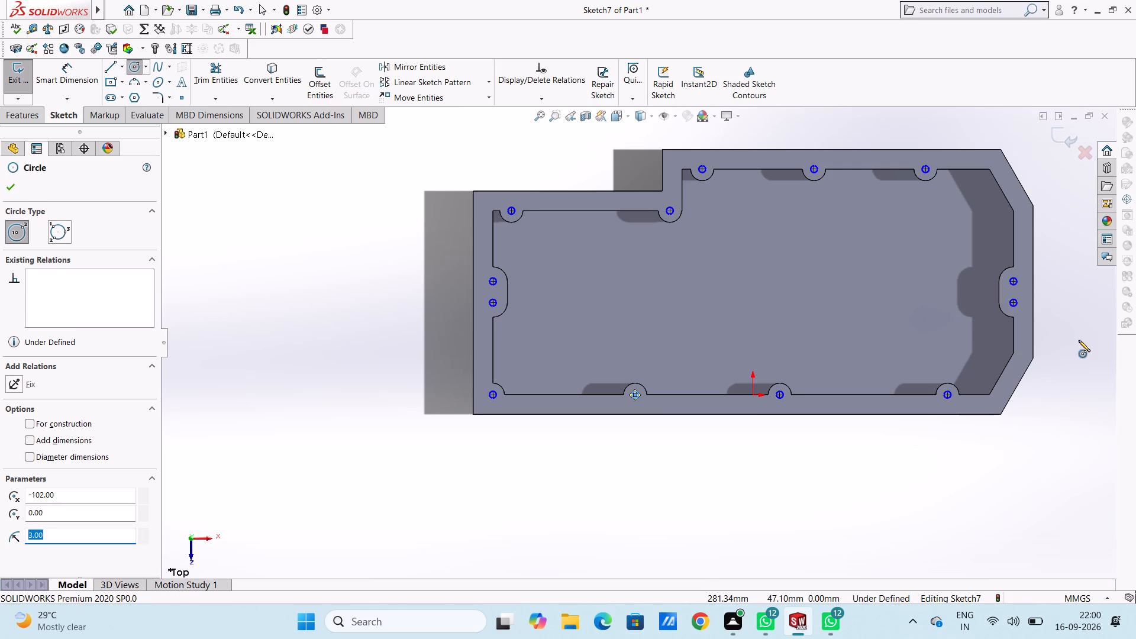
key("Escape")
key("Escape")
Cut-extrude all the sketched boss circles to a blind depth of 30 mm, and return to the Top view.
middle_click_drag(1079, 340, 1047, 352)
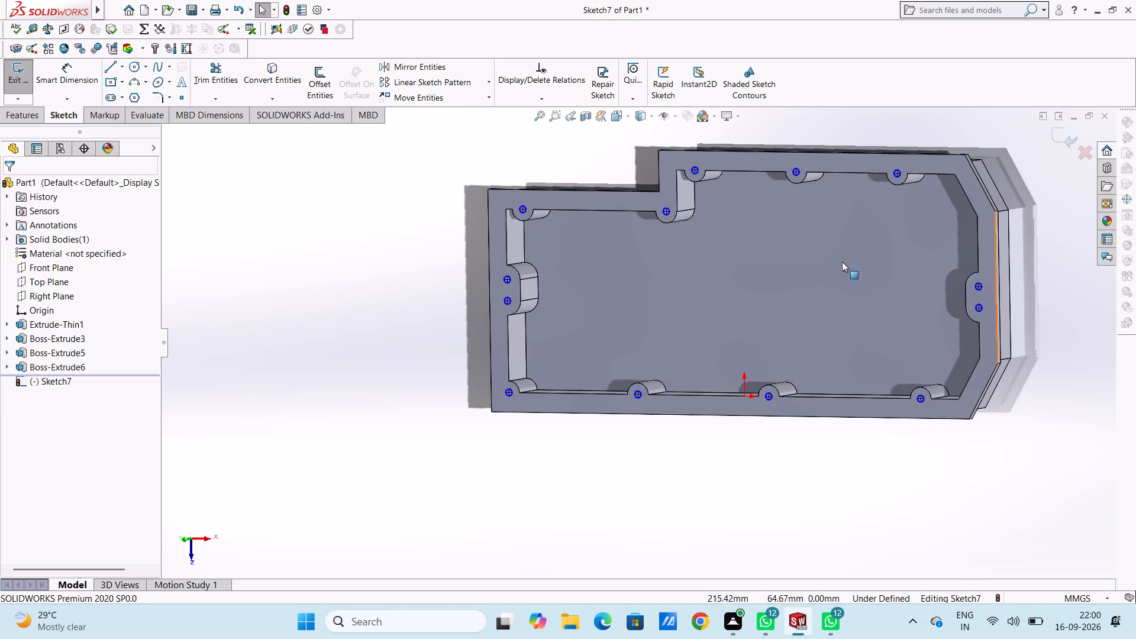
scroll(801, 224, "down", 4)
scroll(791, 227, "up", 1)
middle_click_drag(791, 227, 731, 236)
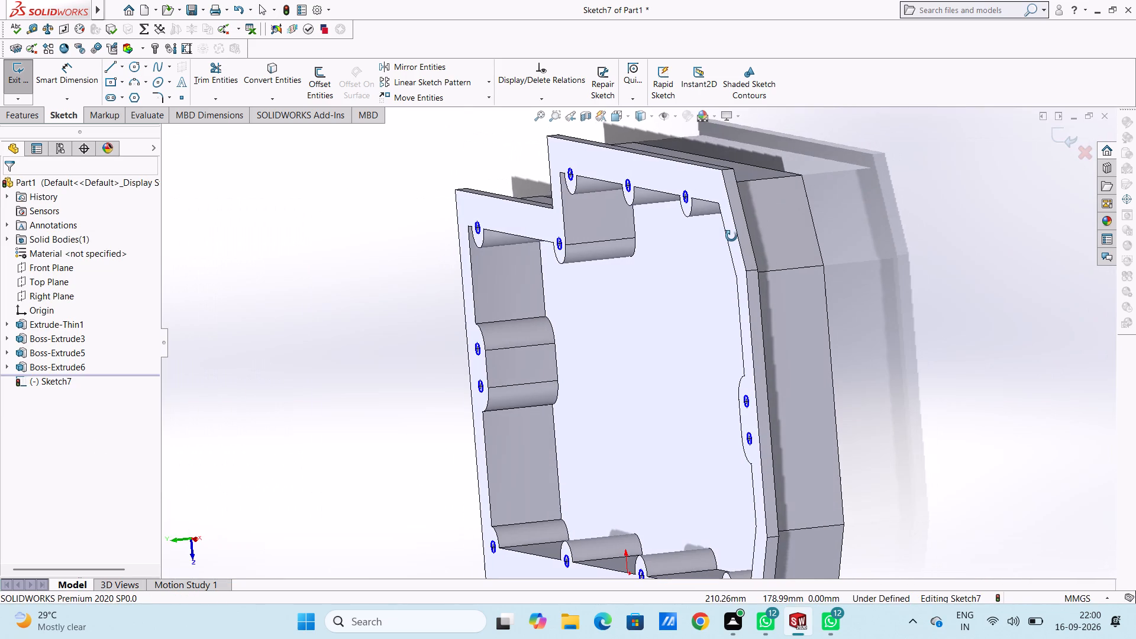
middle_click_drag(731, 236, 787, 250)
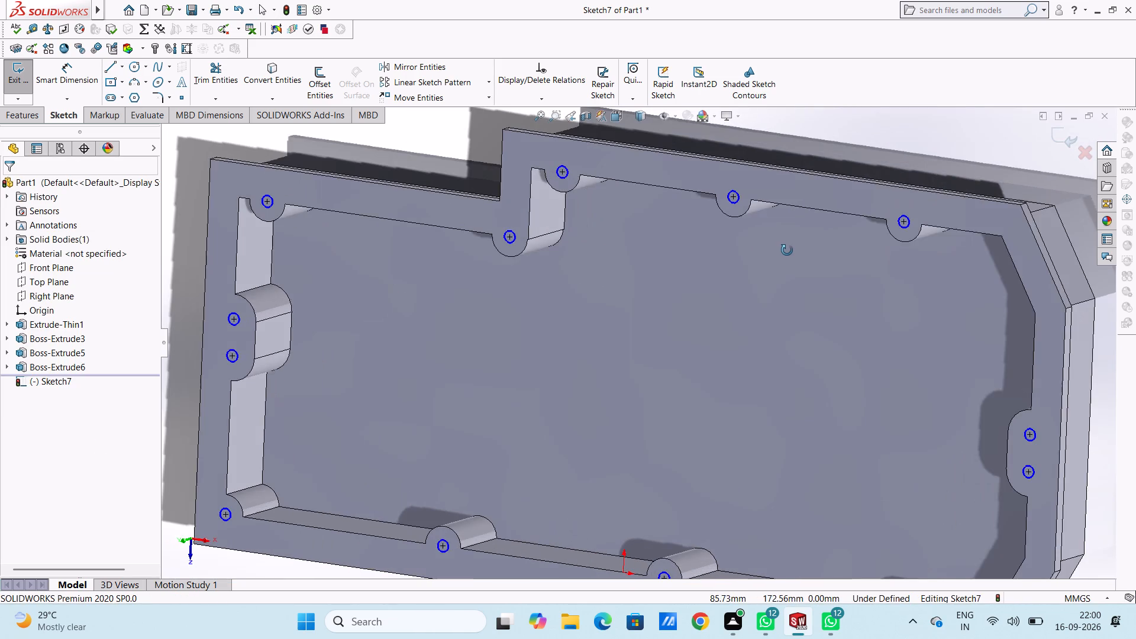
middle_click_drag(787, 250, 797, 226)
scroll(732, 322, "up", 3)
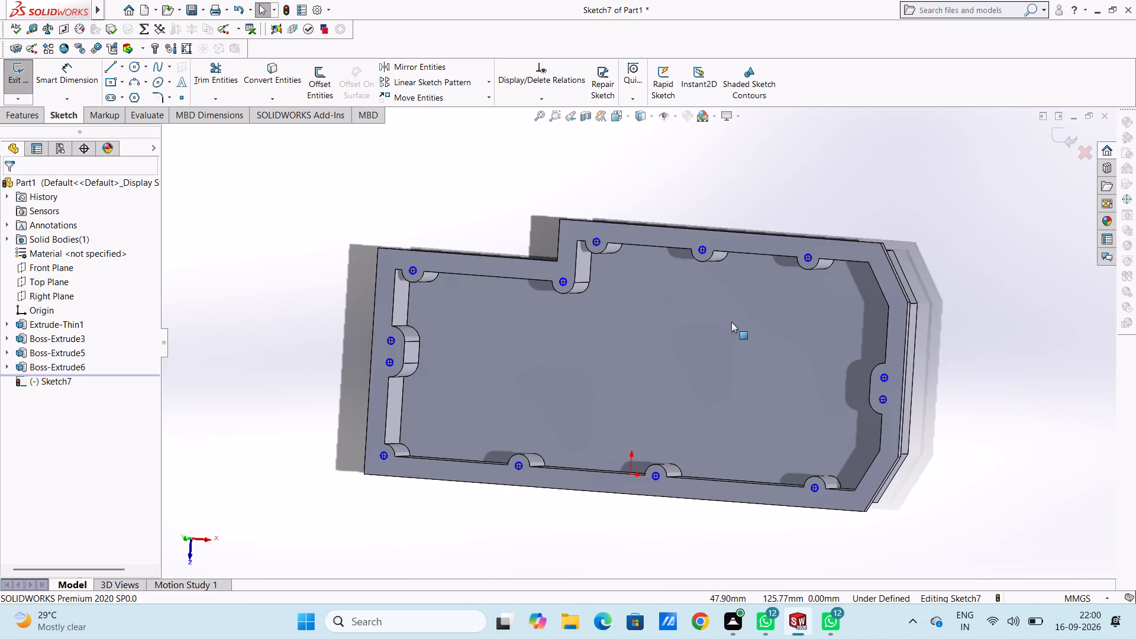
left_click(24, 112)
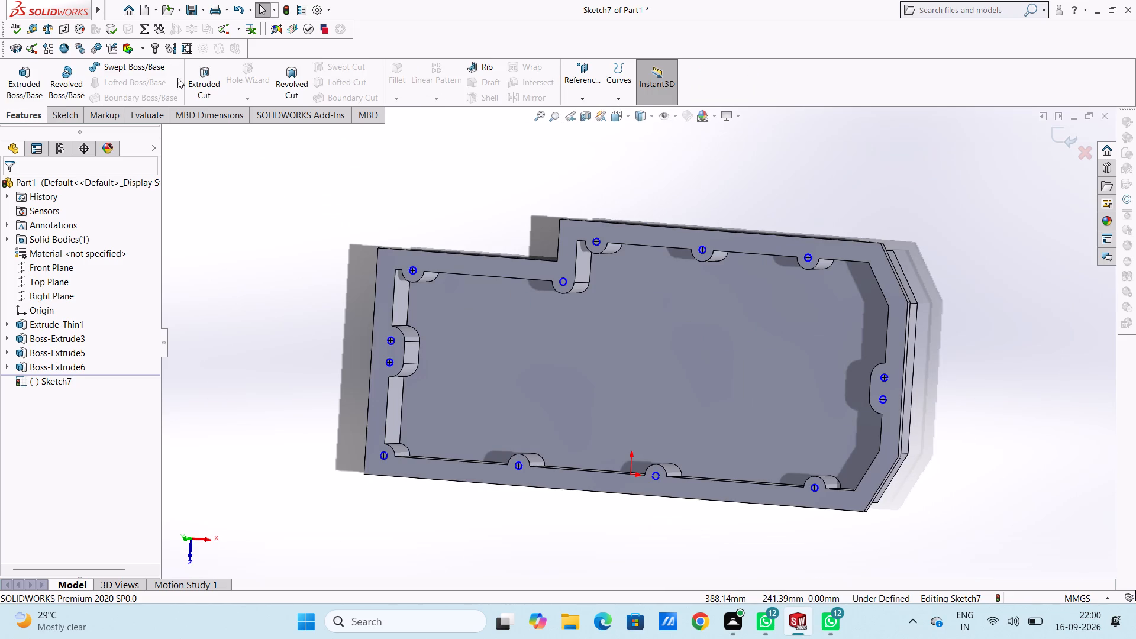
left_click(206, 77)
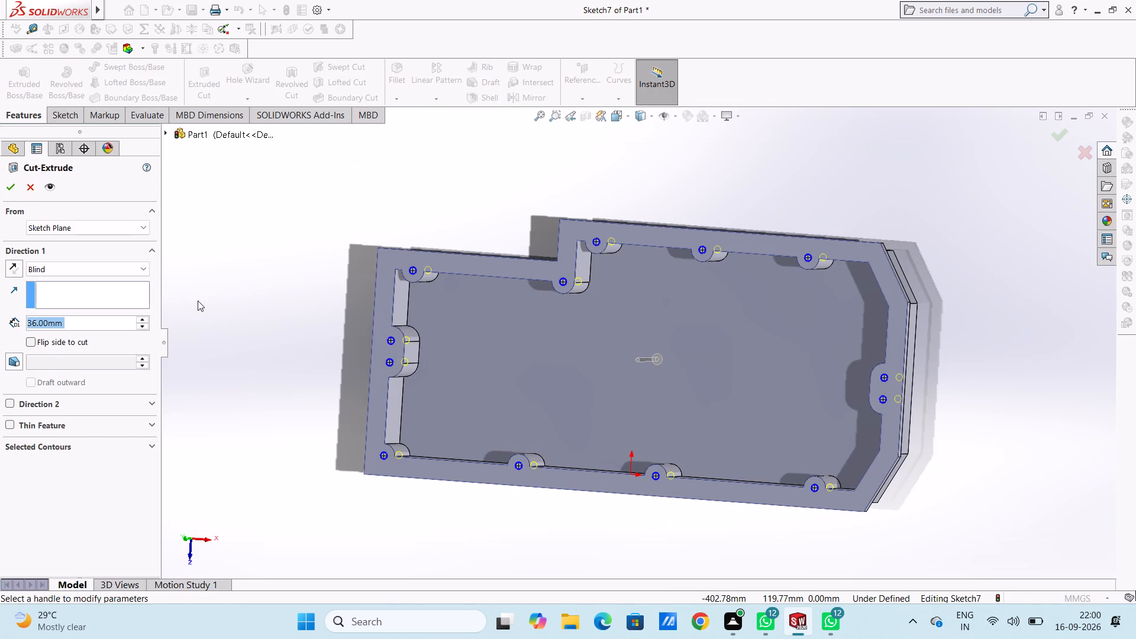
middle_click(282, 236)
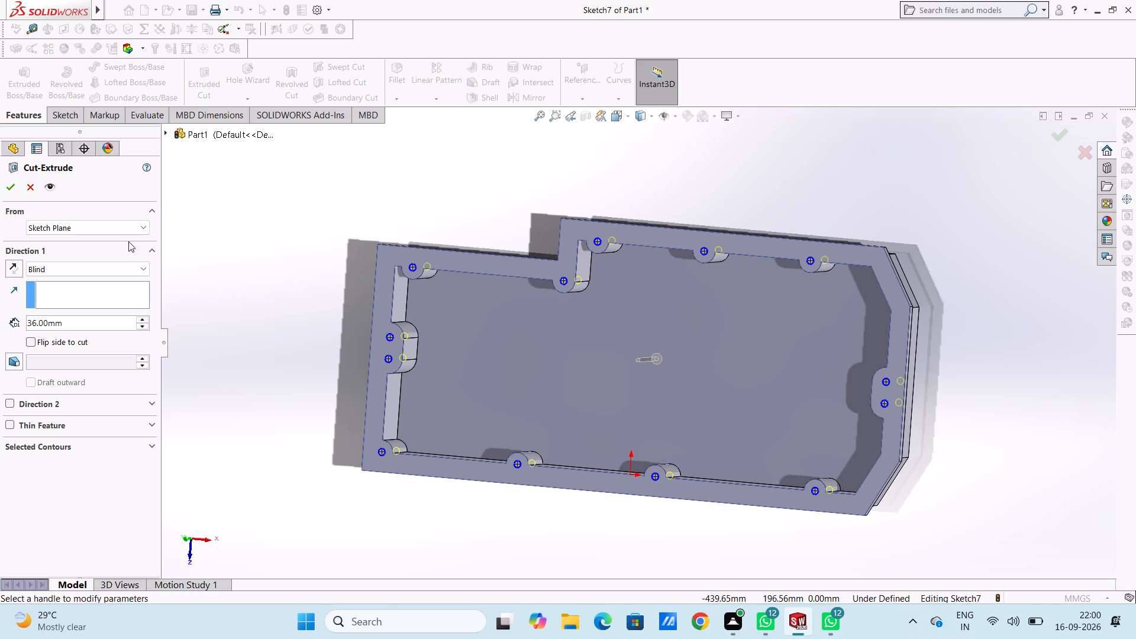
double_click(95, 321)
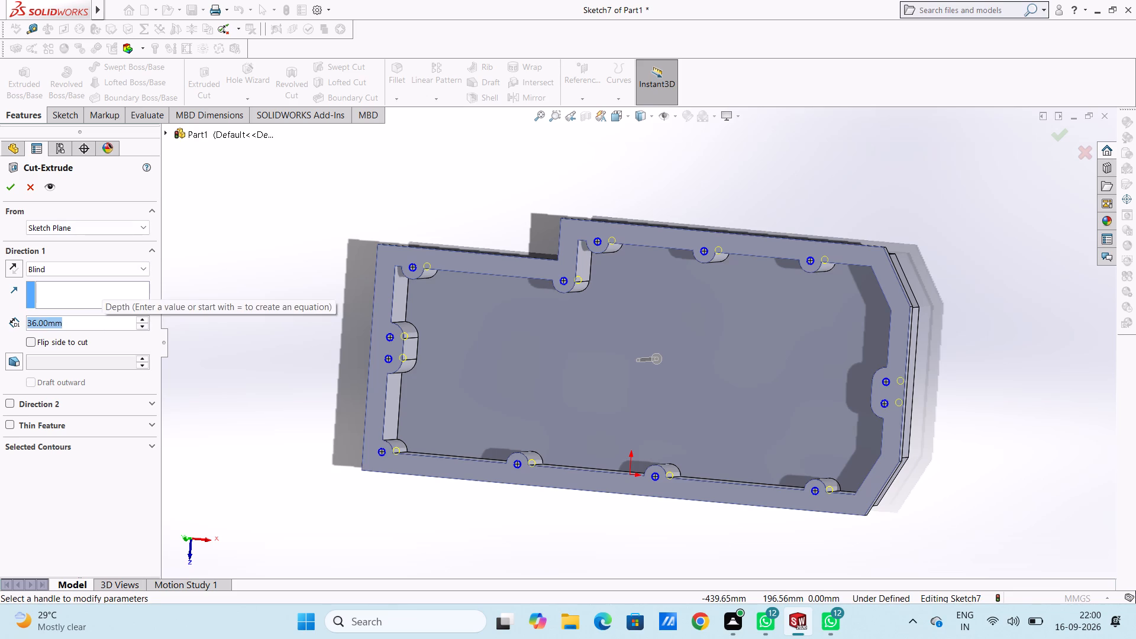
type("30")
key("Return")
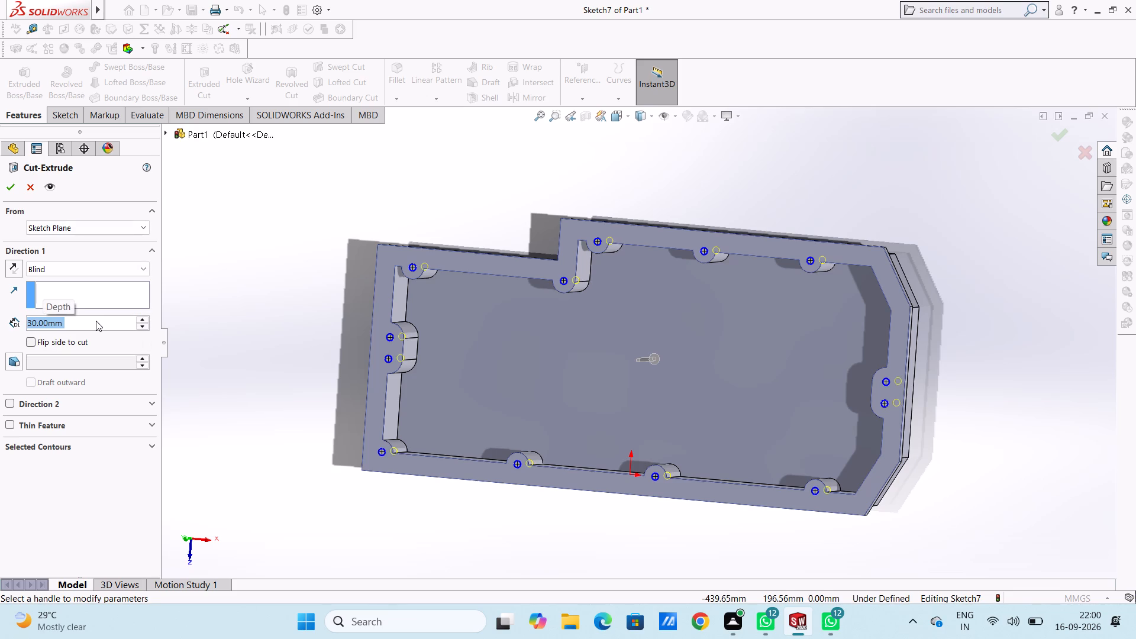
left_click(12, 191)
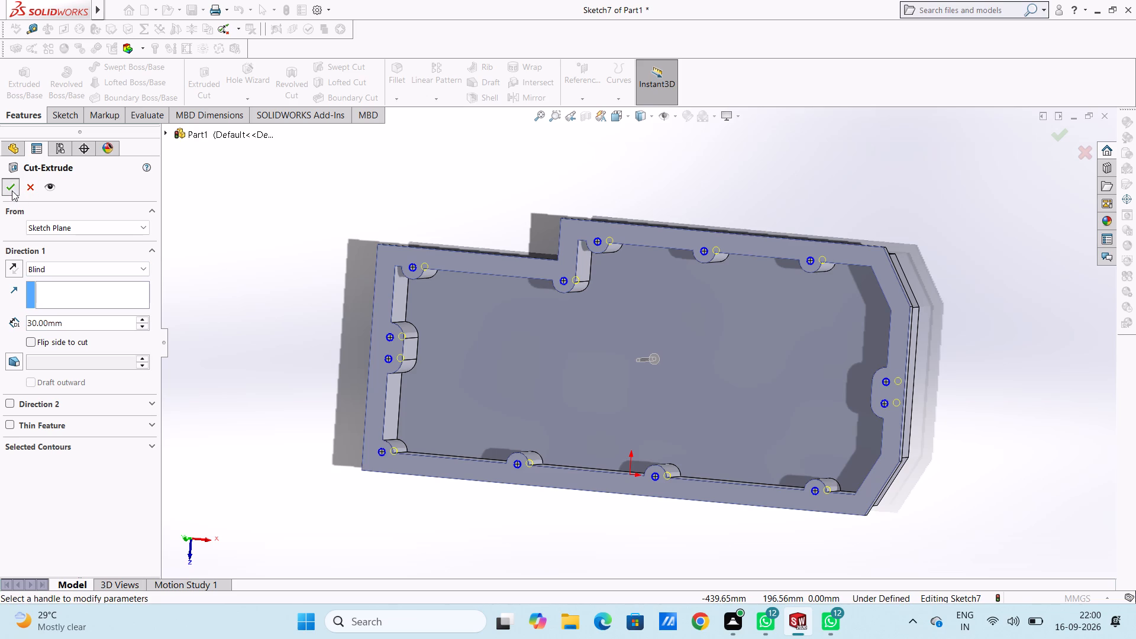
left_click(253, 234)
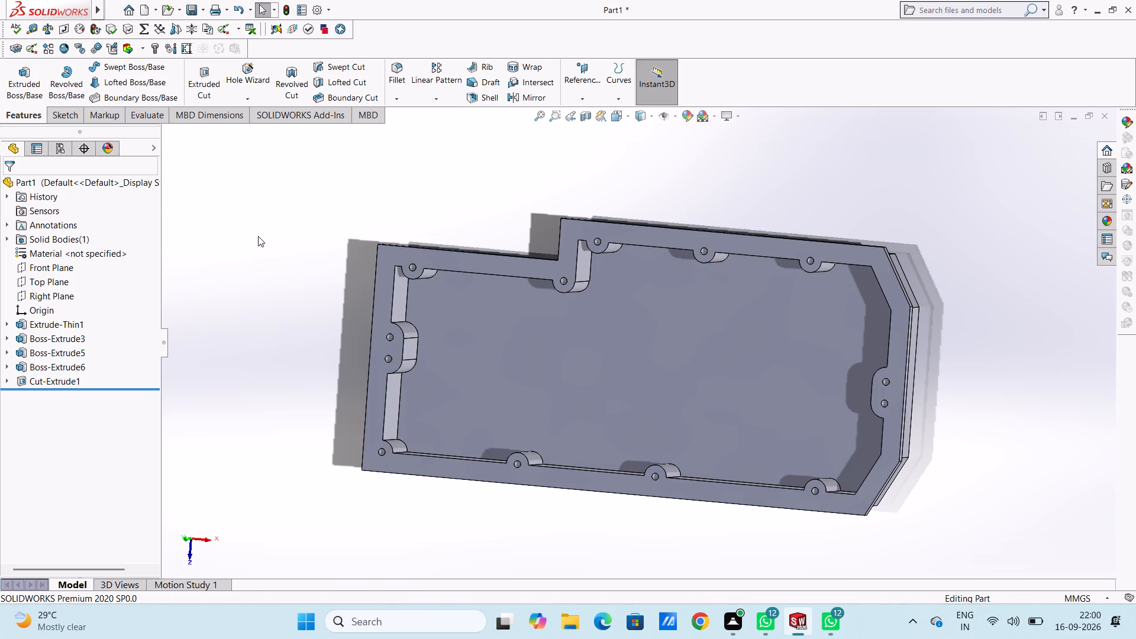
key("ctrl+5")
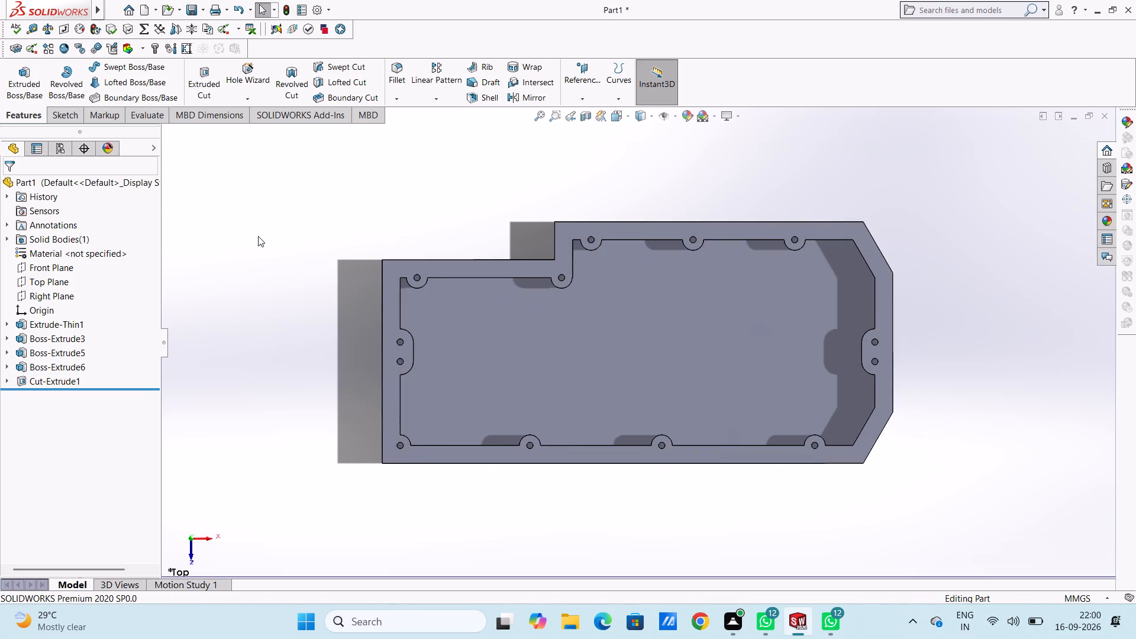
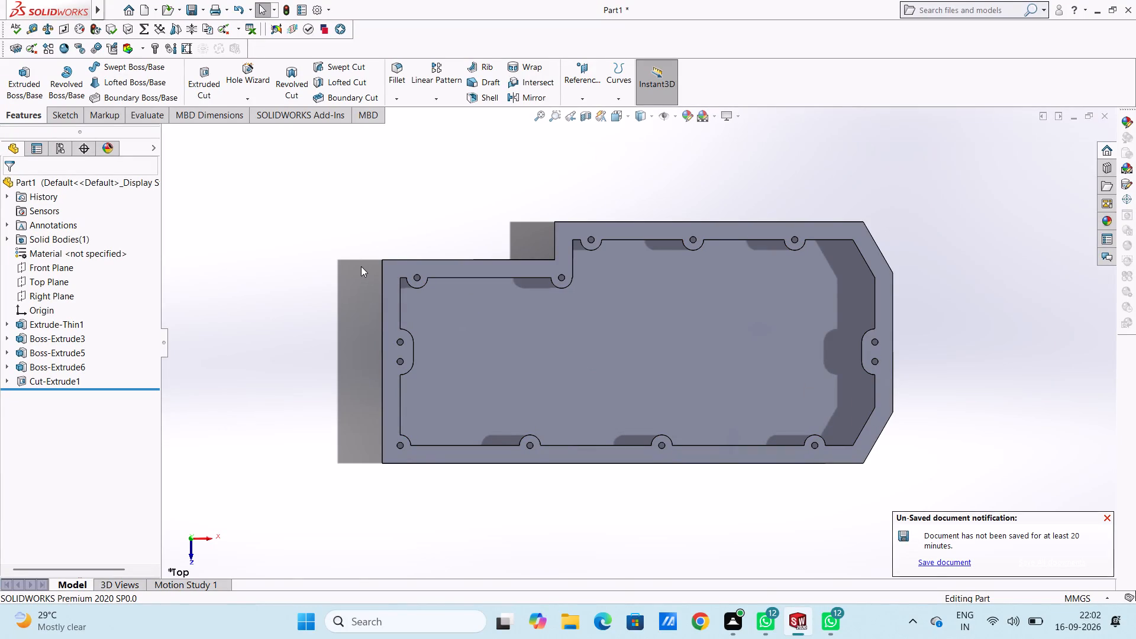
Start a sketch on the housing's inner floor and draw a 40 mm radius circle in its left half, centred about (-136, 86) mm.
left_click(473, 325)
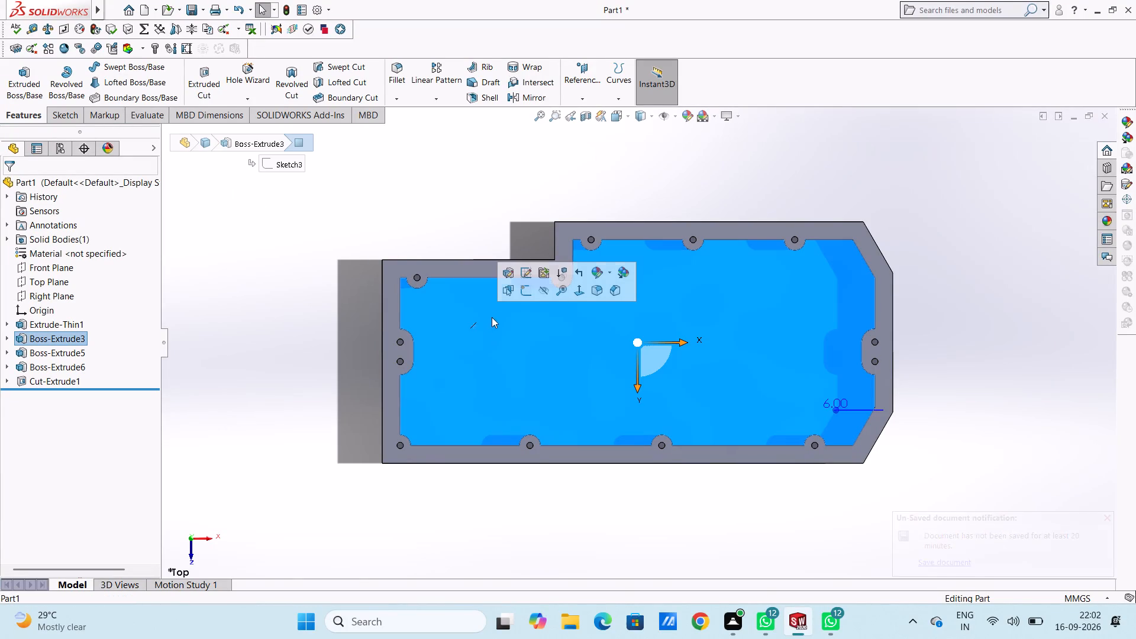
left_click(525, 296)
left_click(289, 318)
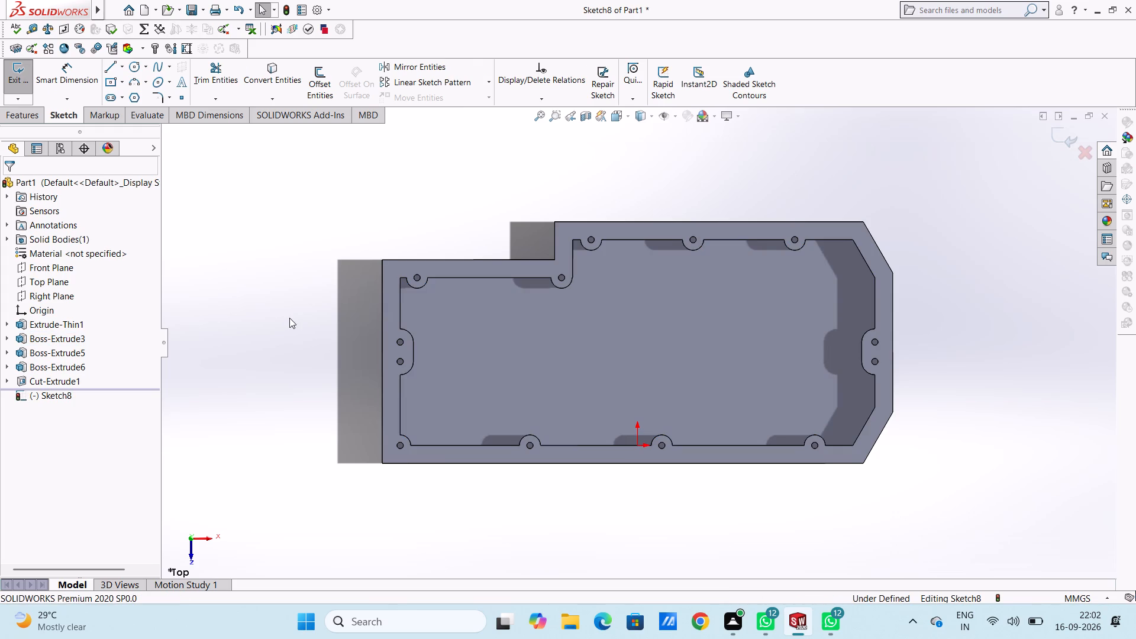
left_click(137, 71)
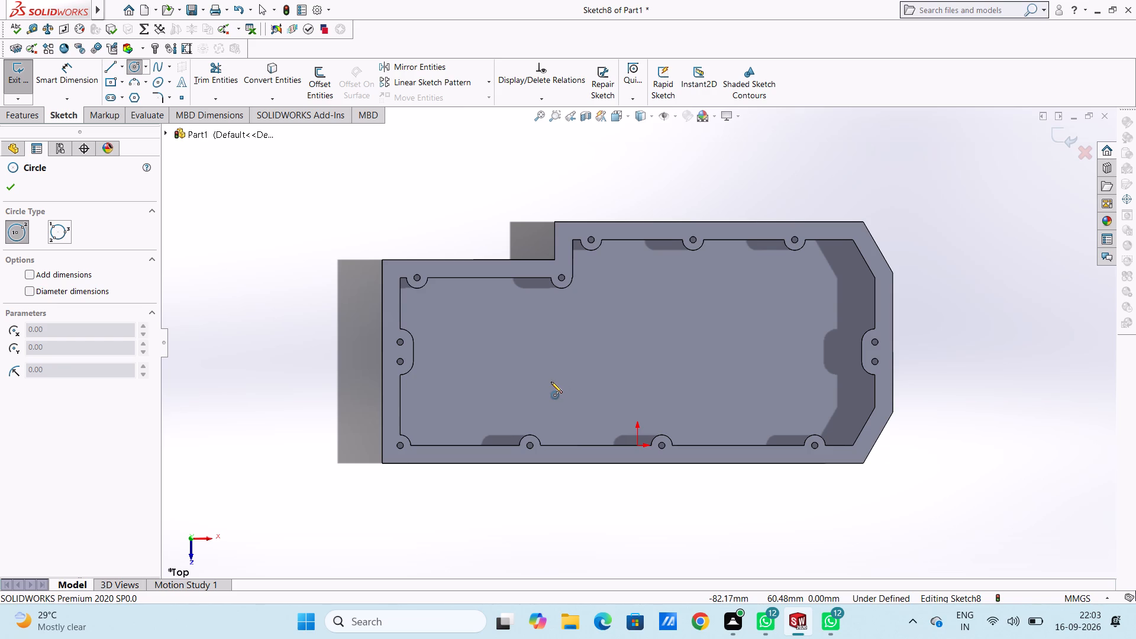
left_click(494, 354)
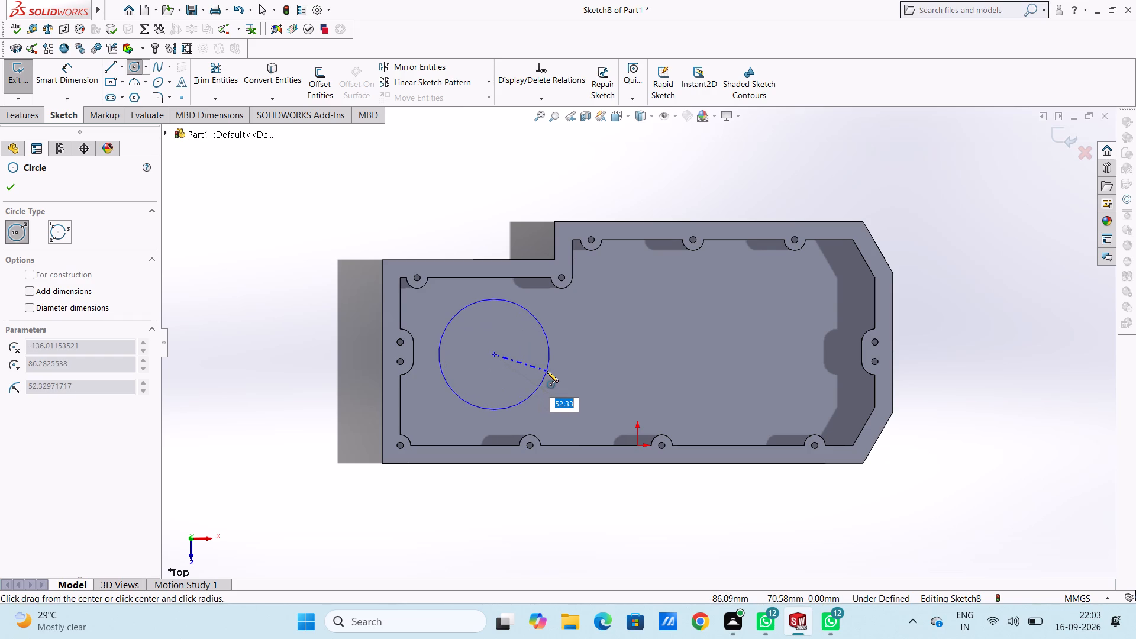
type("40")
key("Return")
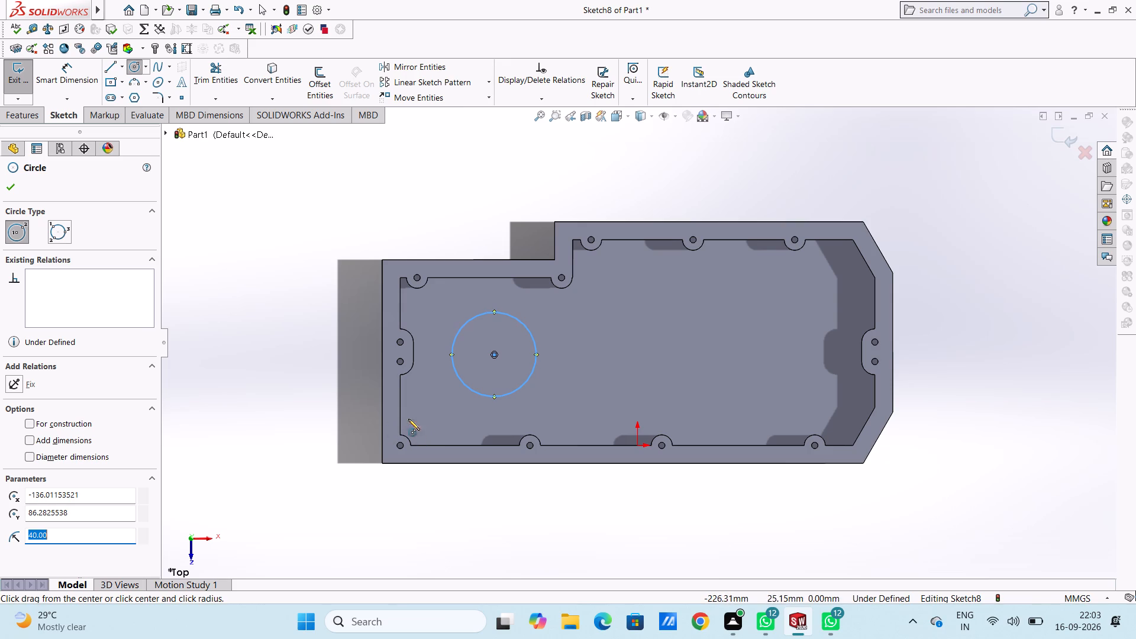
Draw concentric circles of 12 mm and 30 mm radius near the floor's lower-left corner, centred about (-184, 31) mm.
left_click(444, 412)
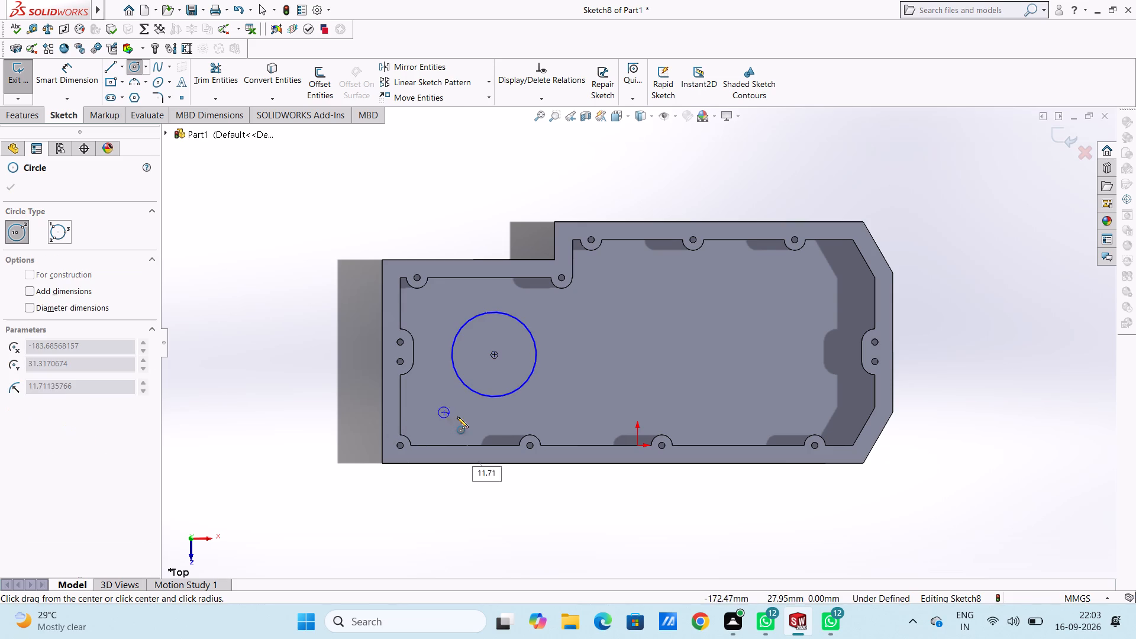
type("12")
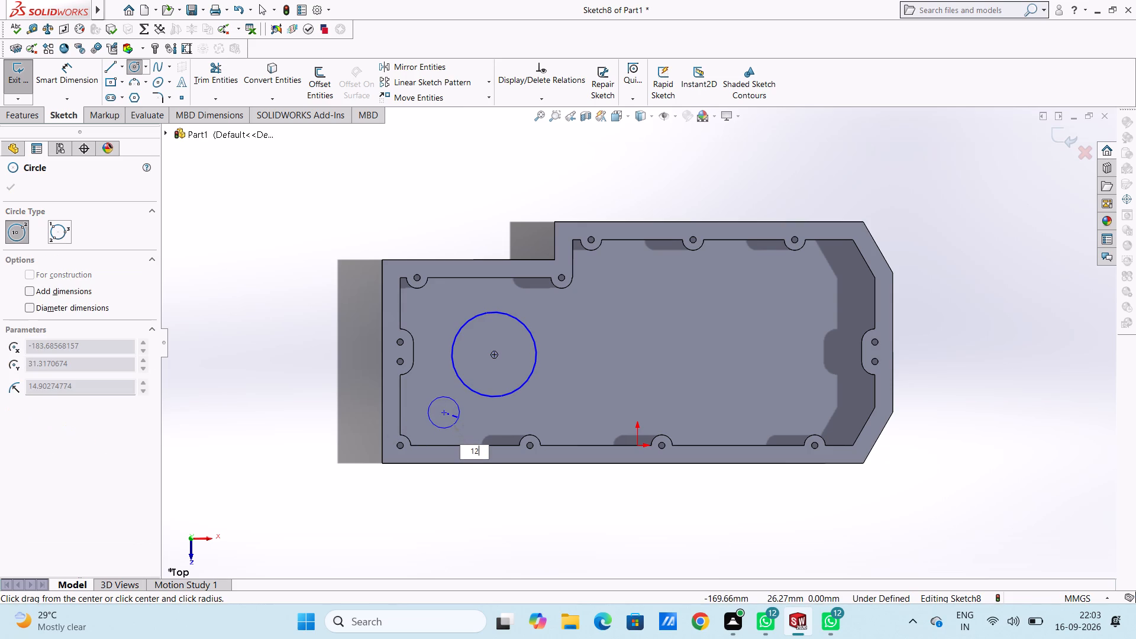
key("Return")
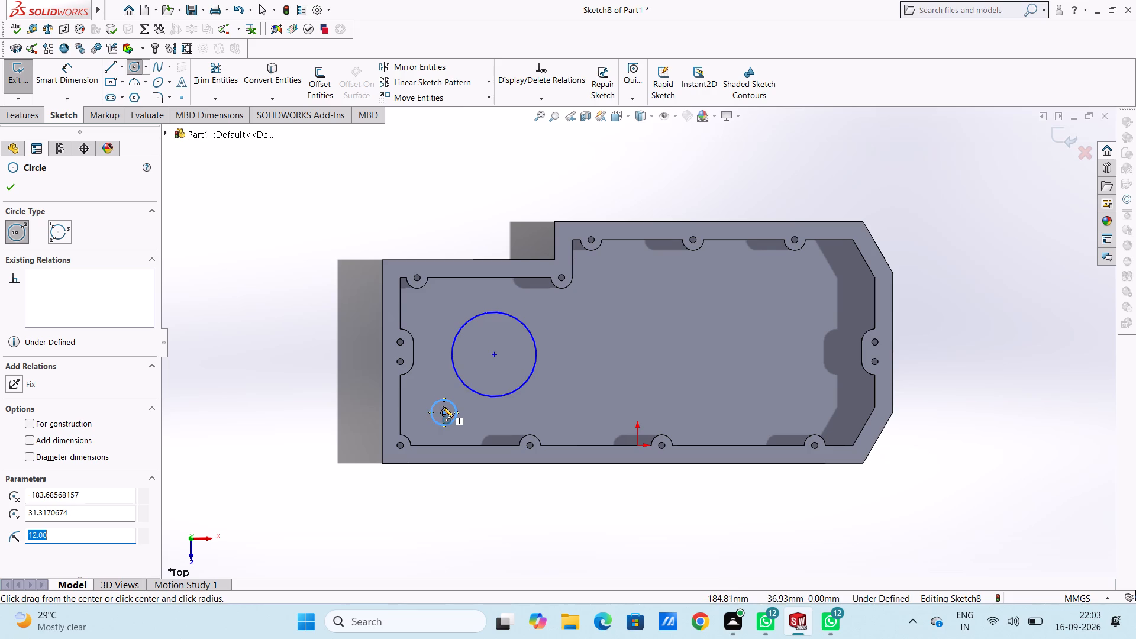
left_click(445, 412)
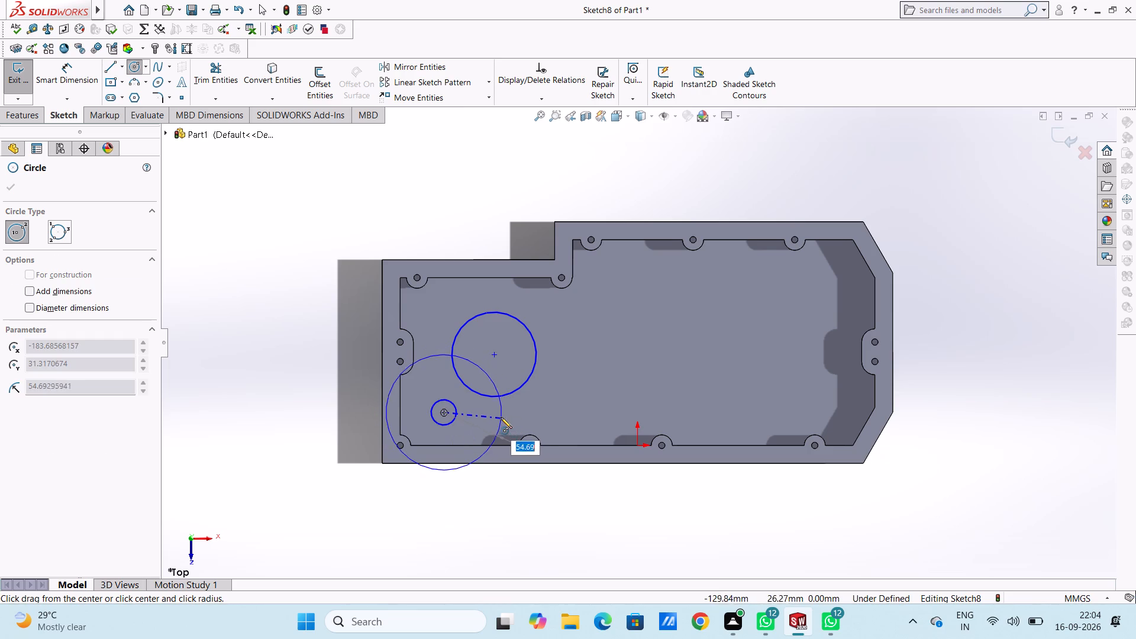
type("30")
key("Return")
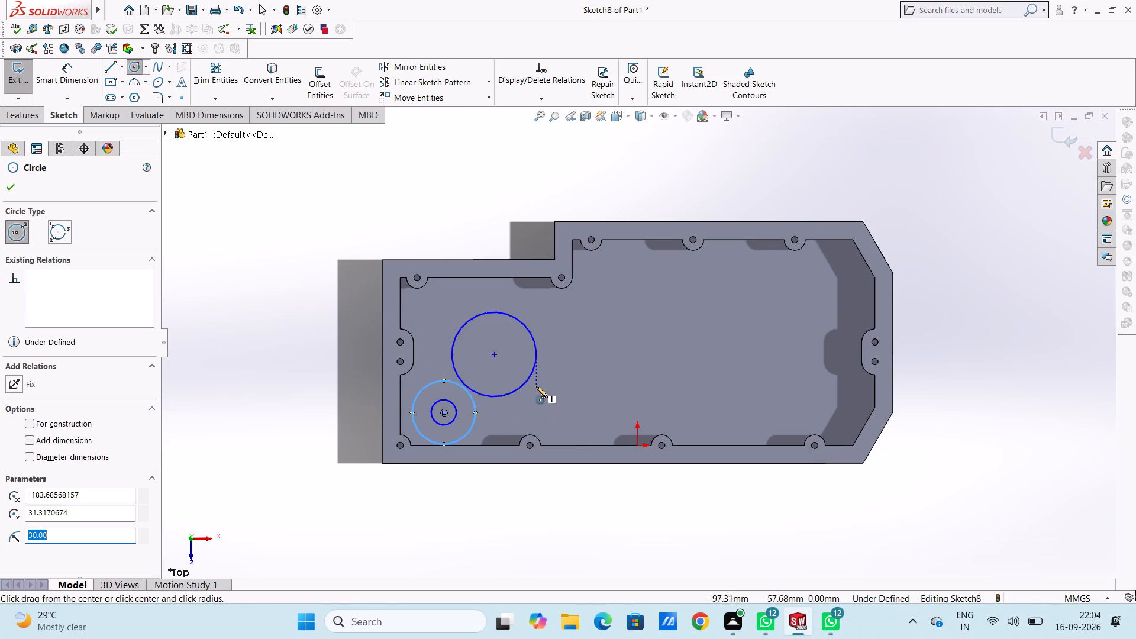
Draw concentric circles of 30 mm and 15 mm radius to the lower right of the large circle, centred about (-47, 46) mm.
left_click(588, 397)
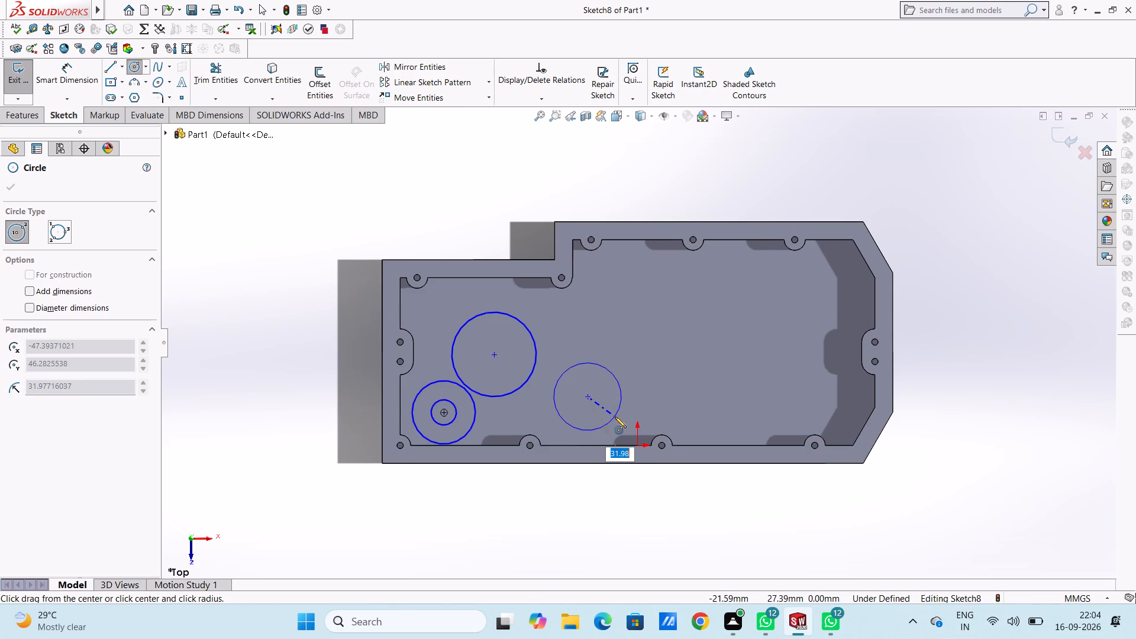
type("30")
key("Return")
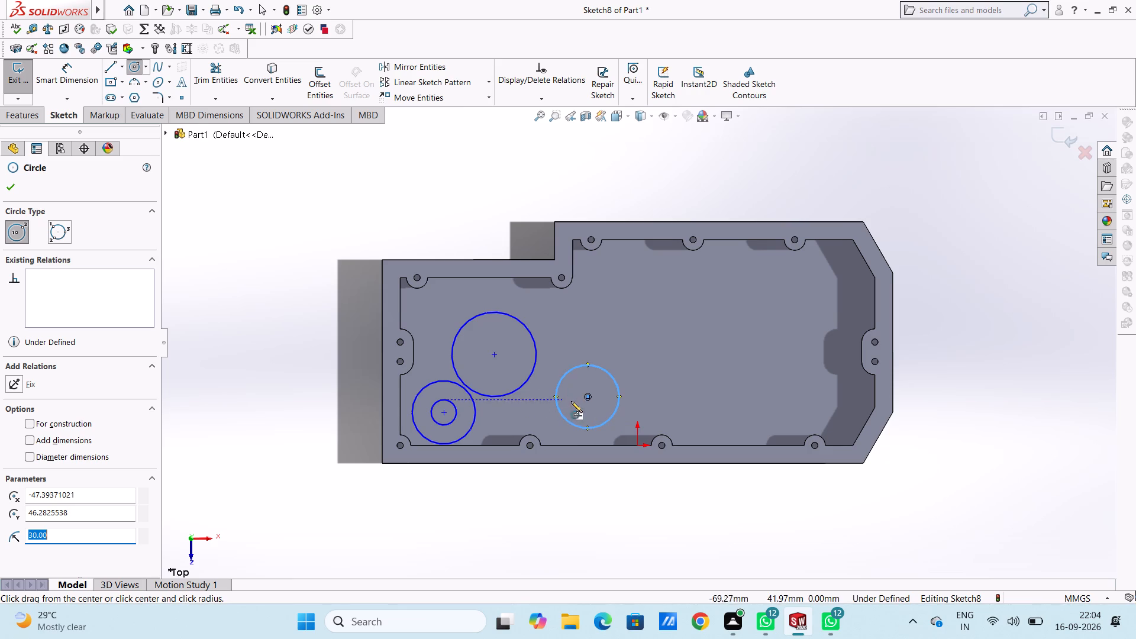
left_click(586, 396)
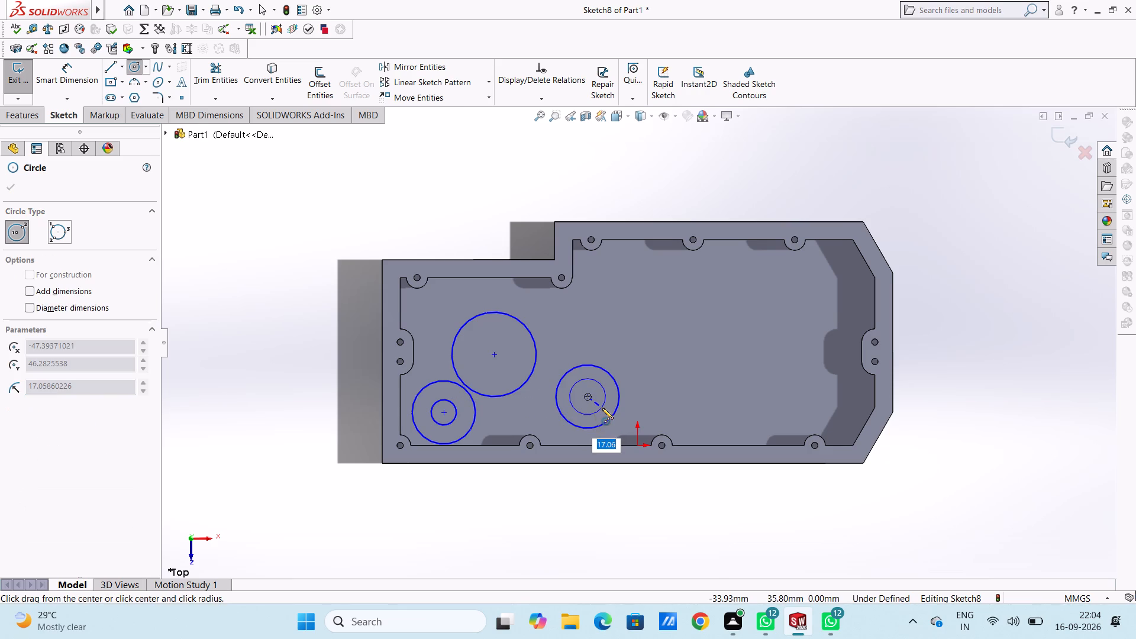
type("15")
key("Return")
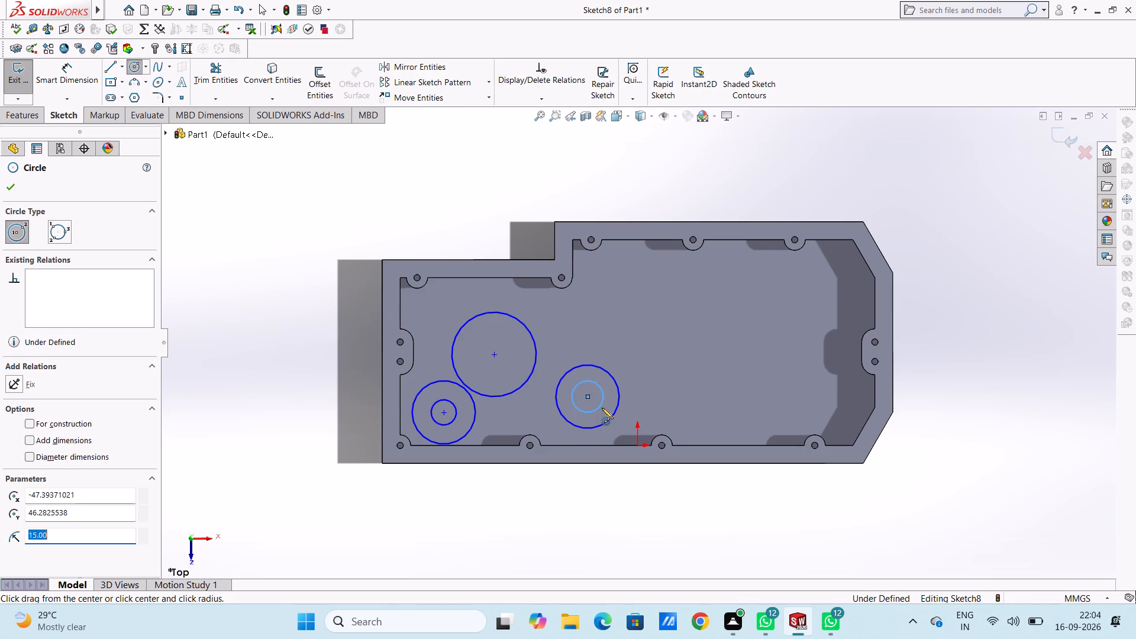
key("Escape")
key("Escape")
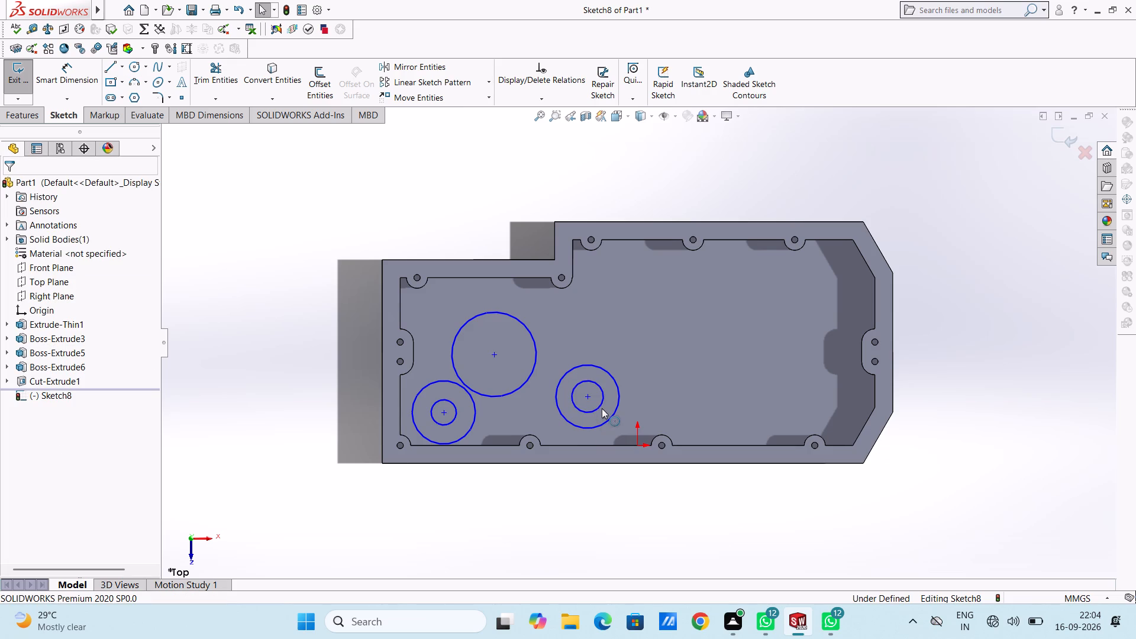
Dimension the large circle's diameter as 80 mm, with the text outside the housing's upper-left corner.
left_click(87, 75)
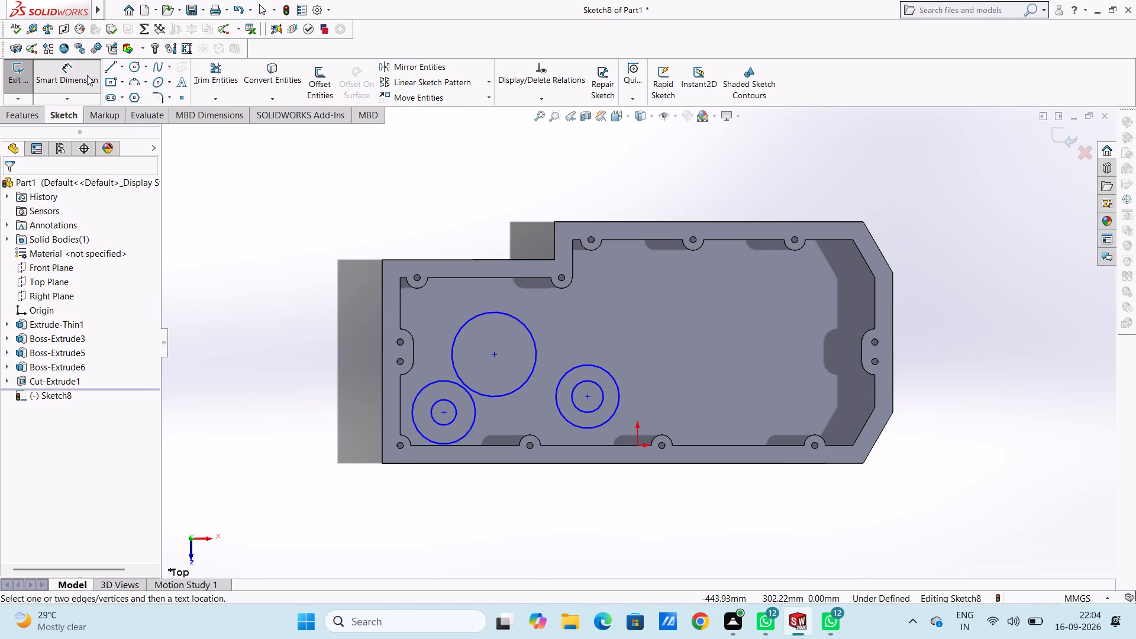
left_click(465, 325)
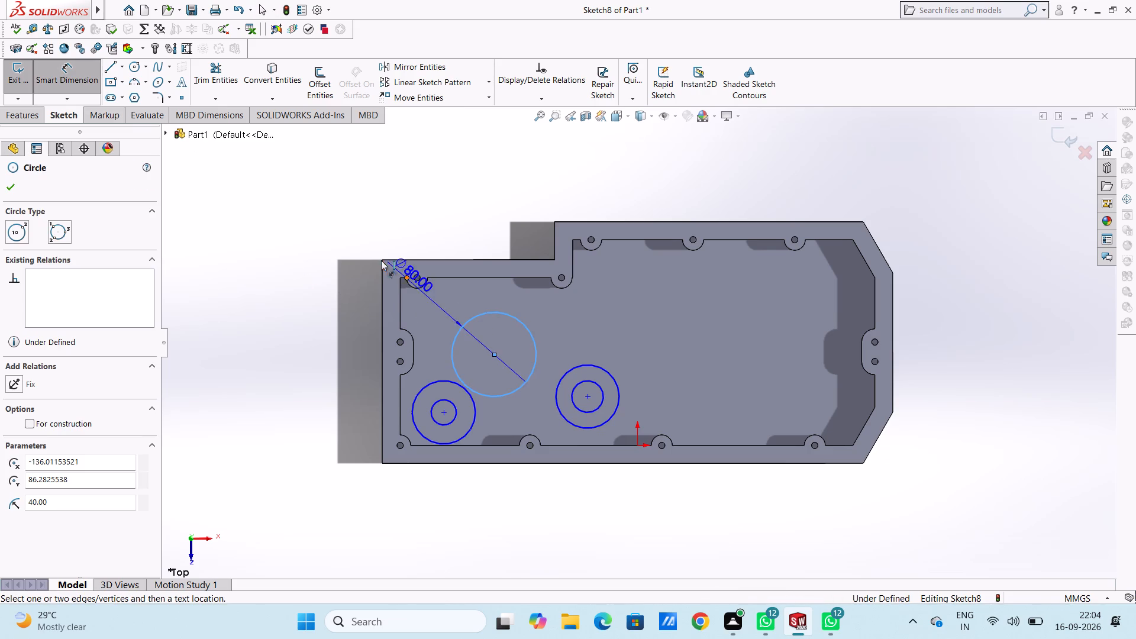
left_click(296, 188)
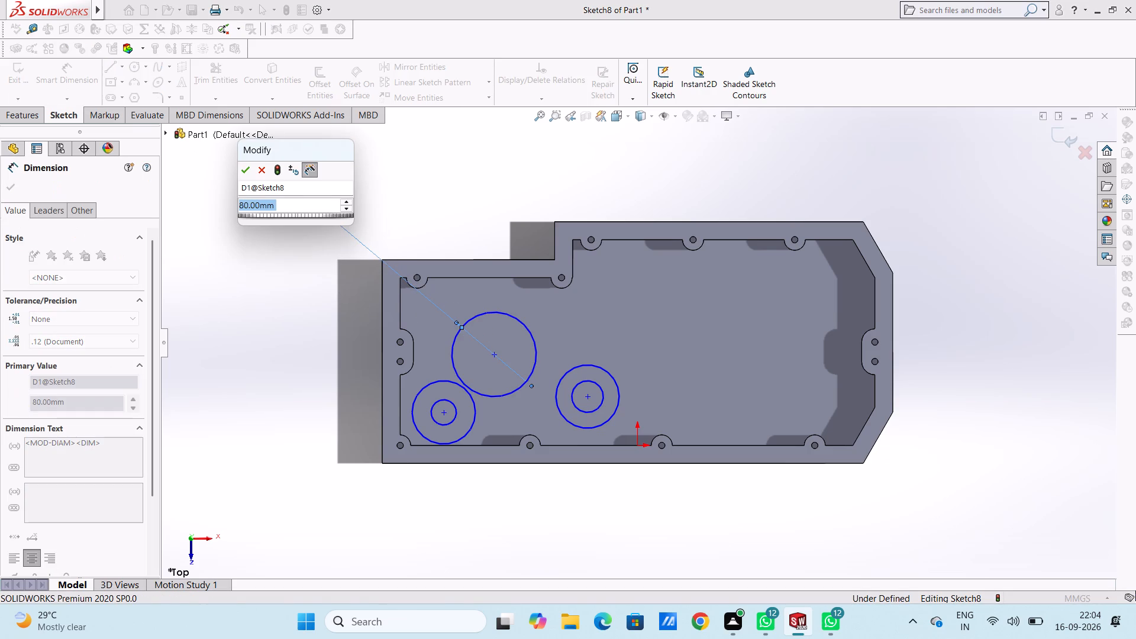
left_click(243, 172)
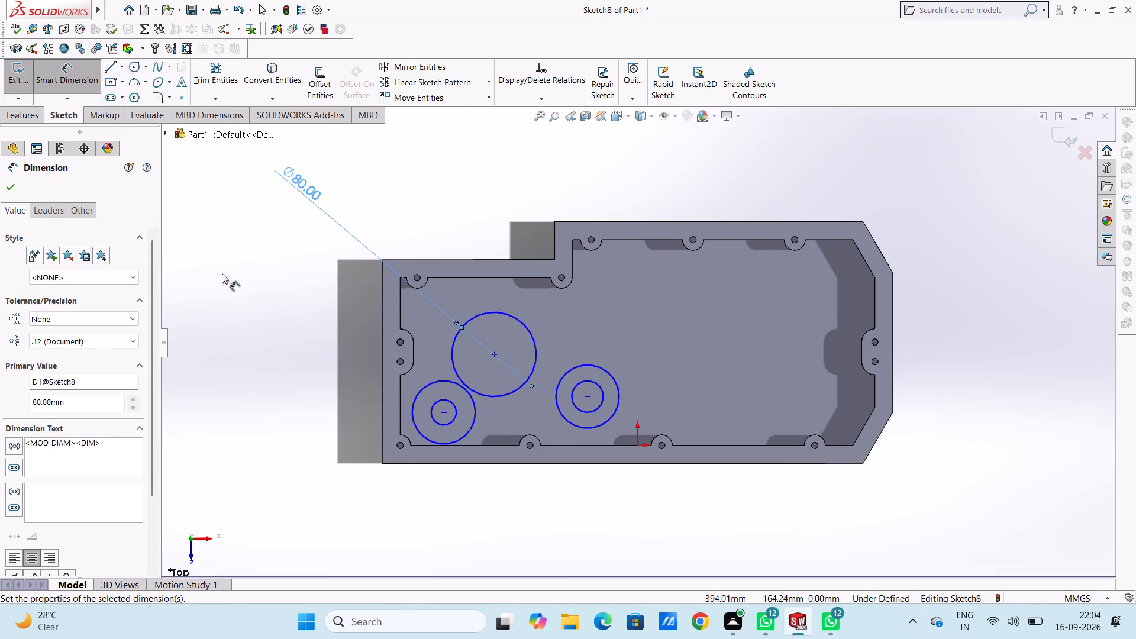
left_click(222, 273)
Dimension the right-hand concentric circles' diameters as 60 mm and 30 mm, with the text below the housing.
left_click(575, 367)
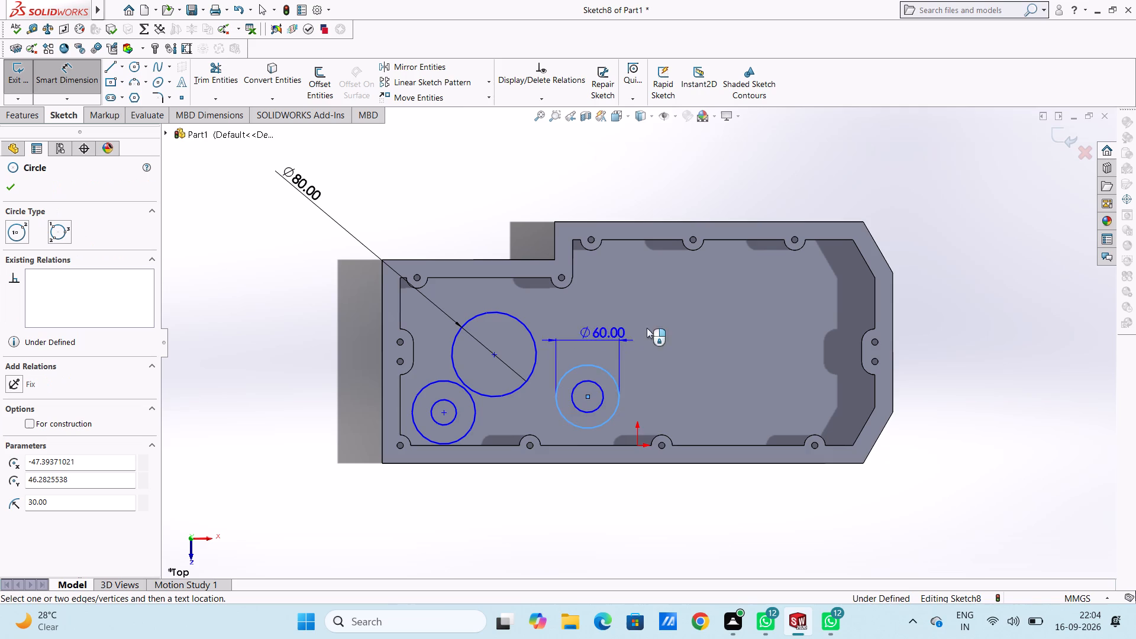
left_click(779, 525)
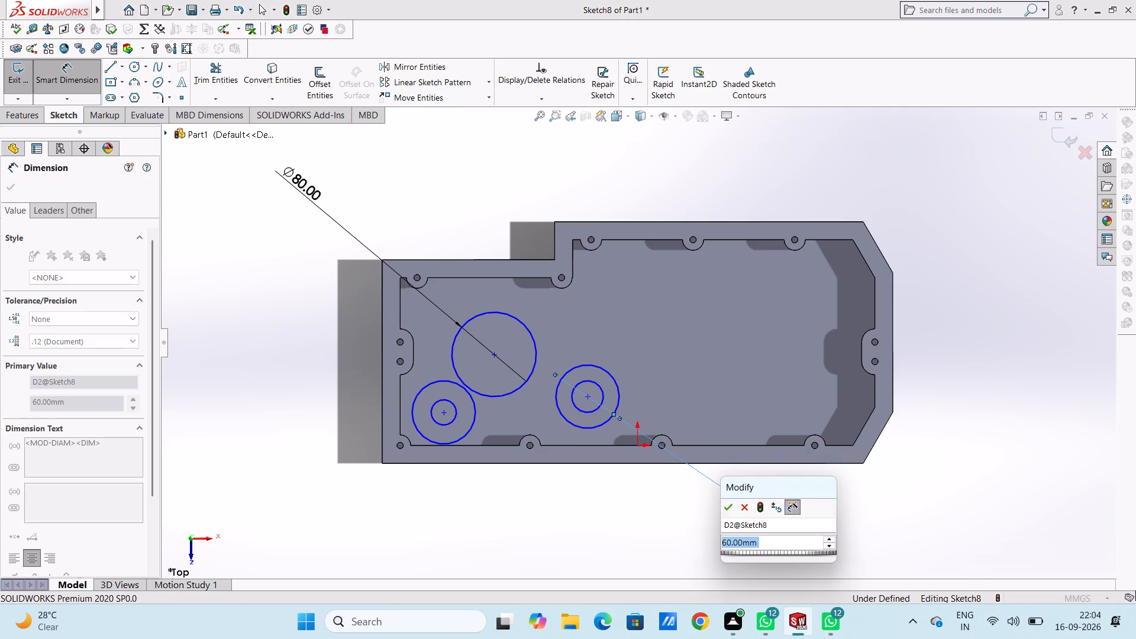
left_click(729, 508)
left_click(634, 514)
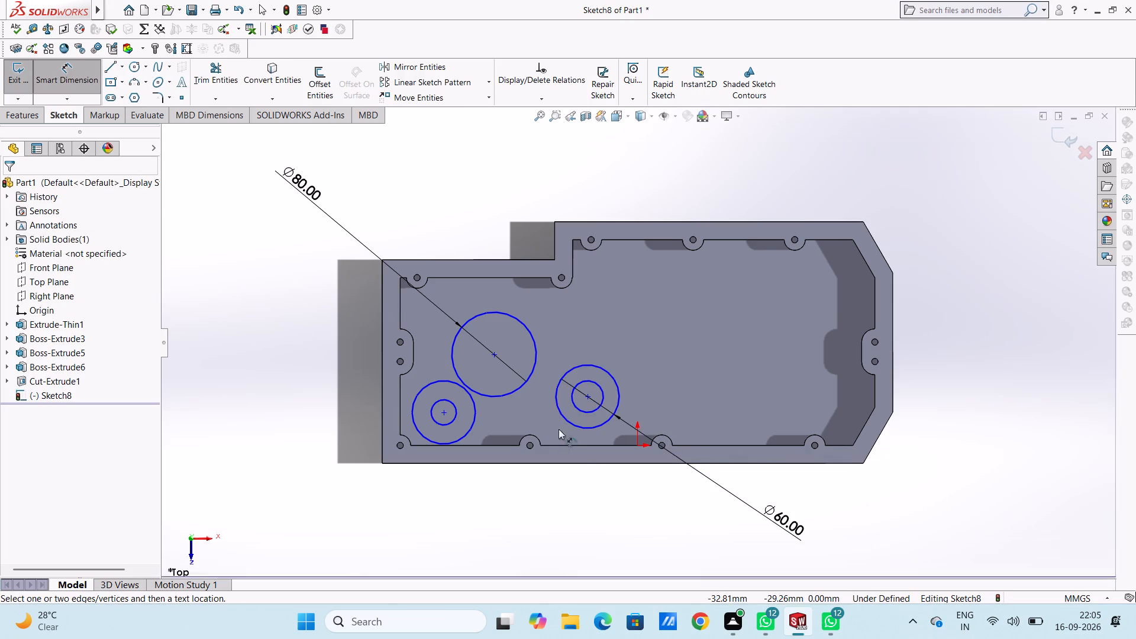
left_click(580, 412)
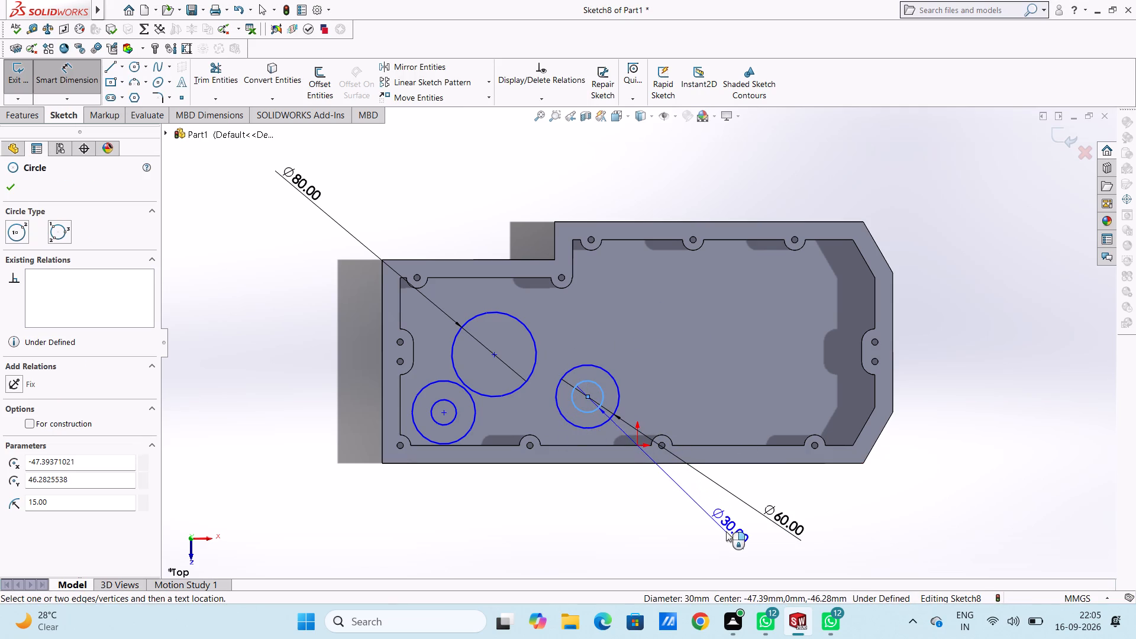
left_click(732, 532)
left_click(683, 515)
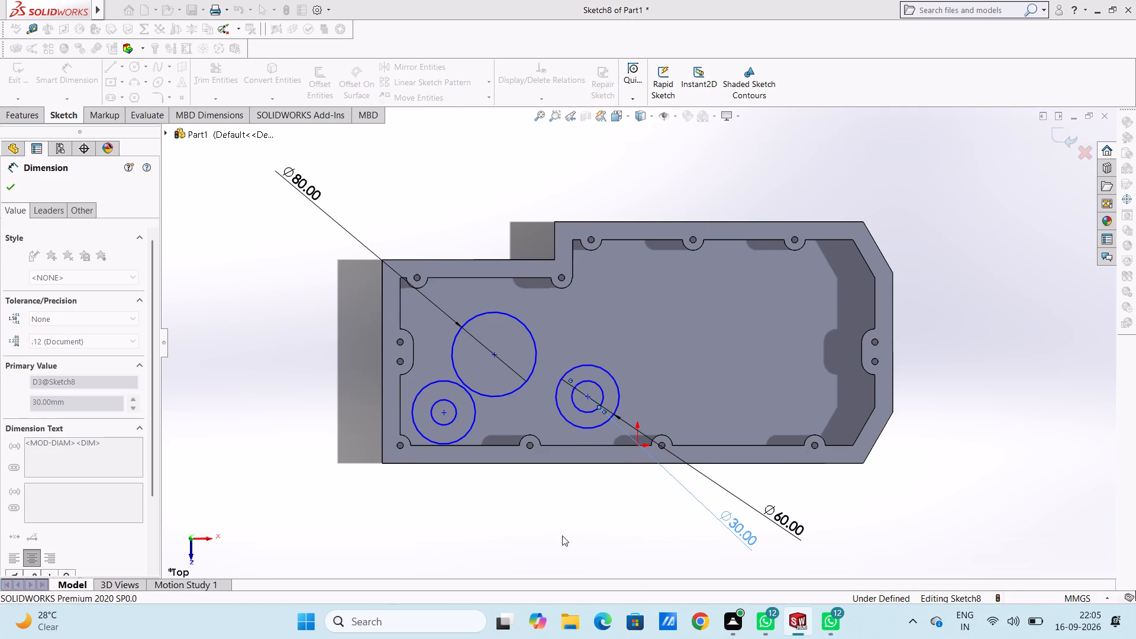
left_click(557, 530)
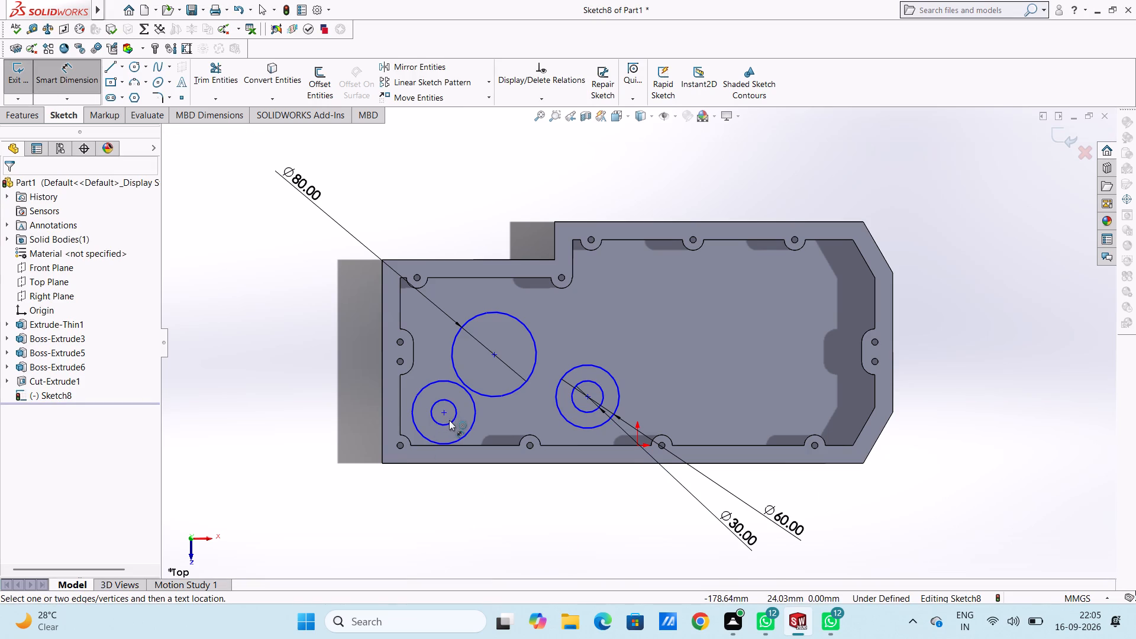
Dimension the lower-left concentric circles' diameters as 24 mm and 60 mm, with the text outside the housing's left side.
left_click(449, 420)
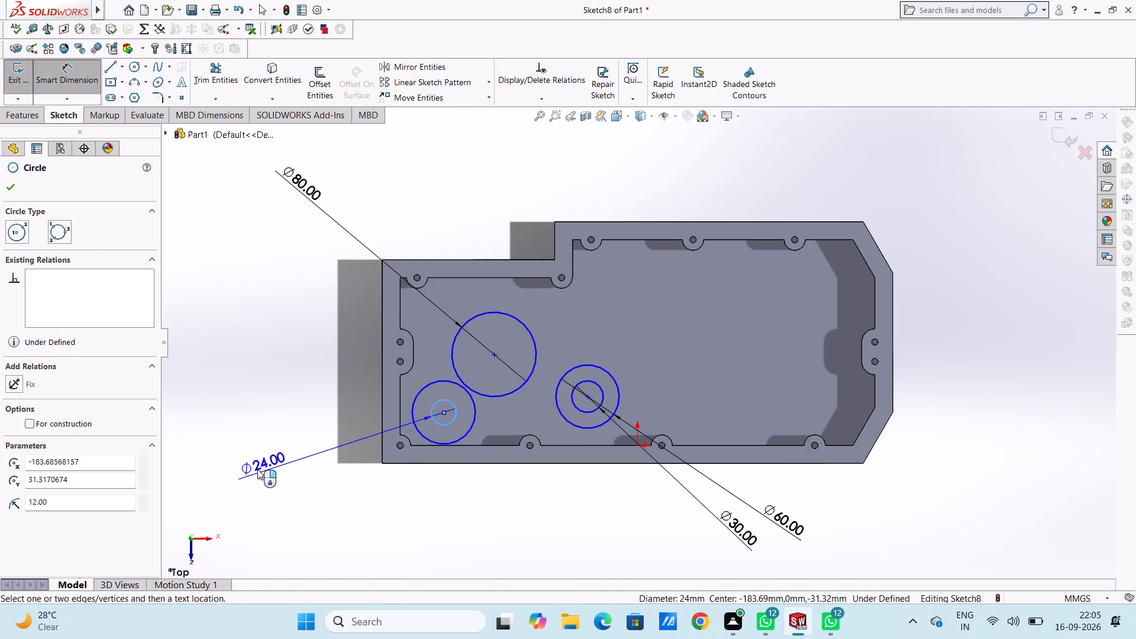
left_click(247, 463)
left_click(197, 444)
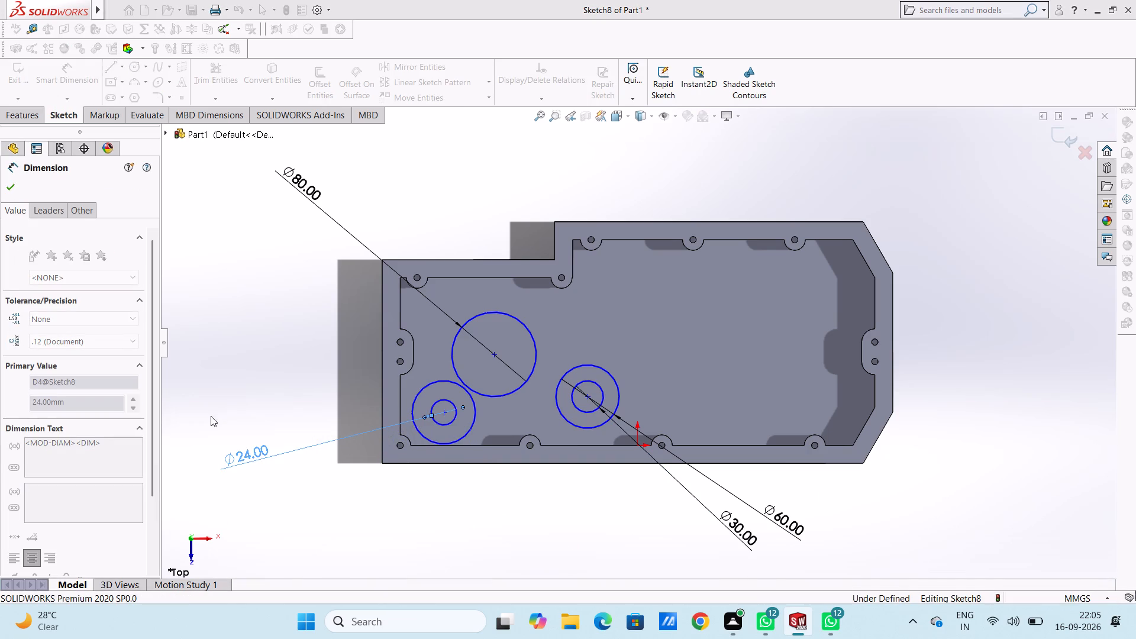
left_click(225, 377)
left_click(416, 431)
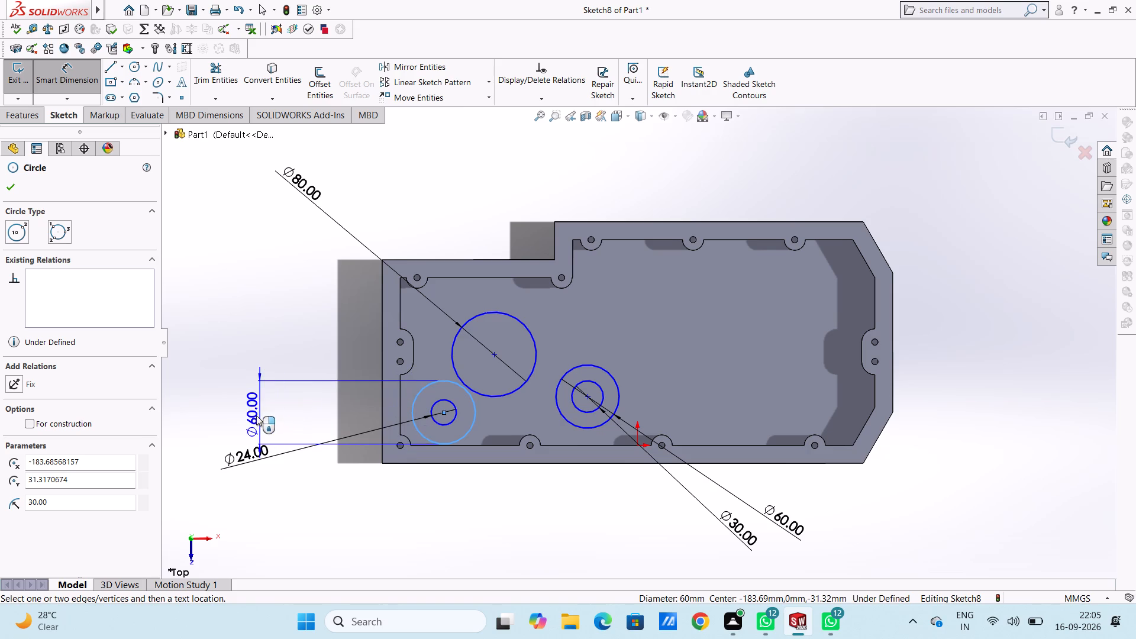
left_click(208, 504)
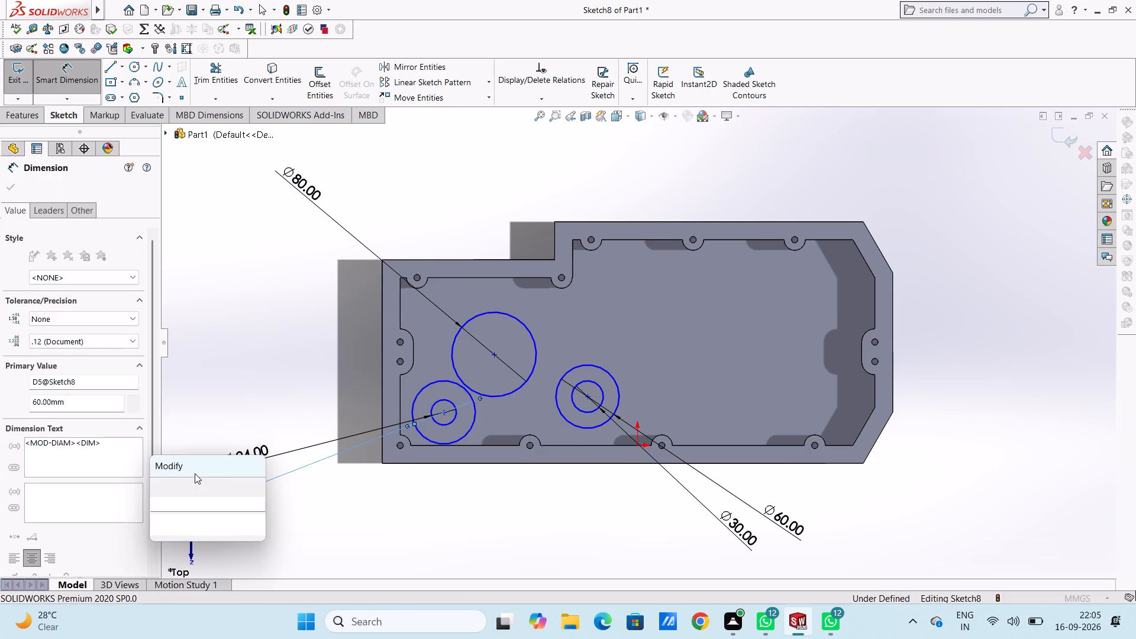
left_click(162, 483)
left_click(188, 435)
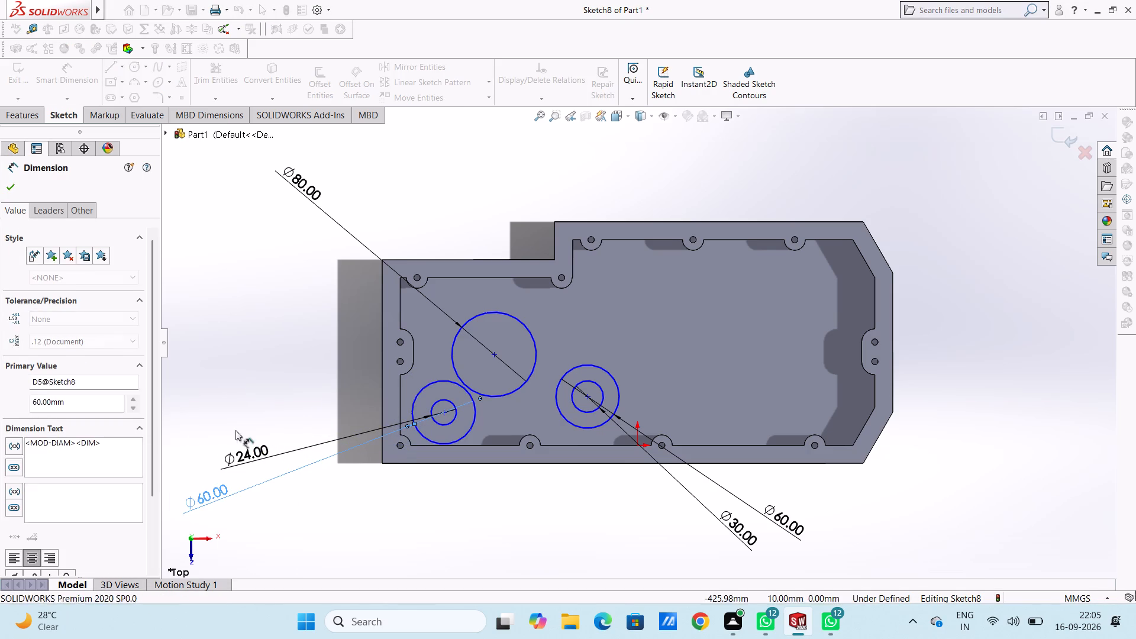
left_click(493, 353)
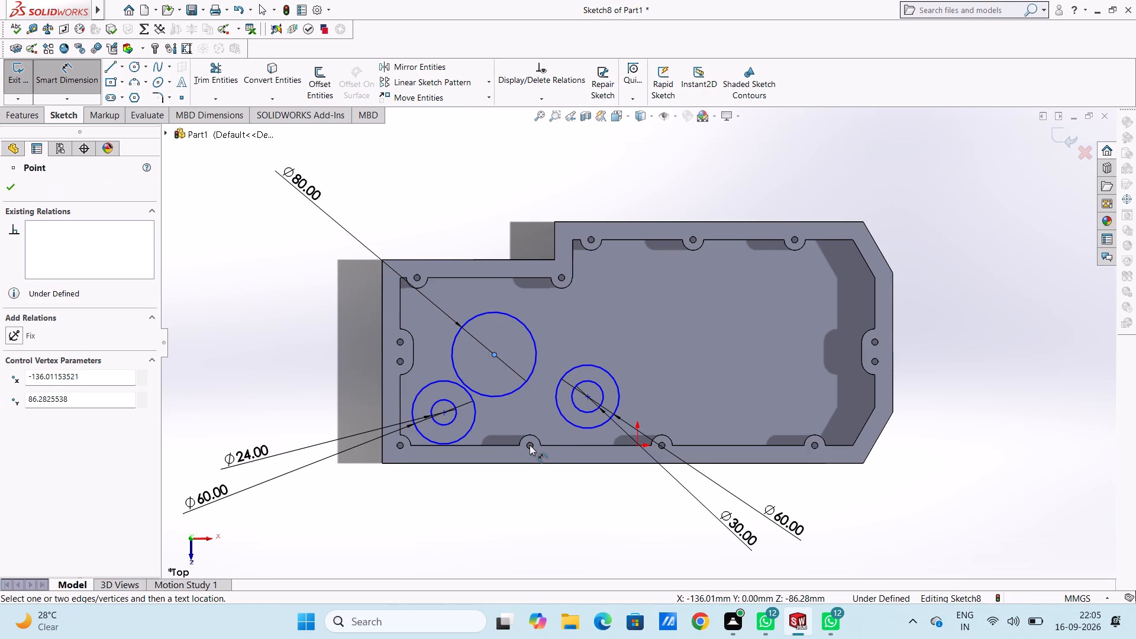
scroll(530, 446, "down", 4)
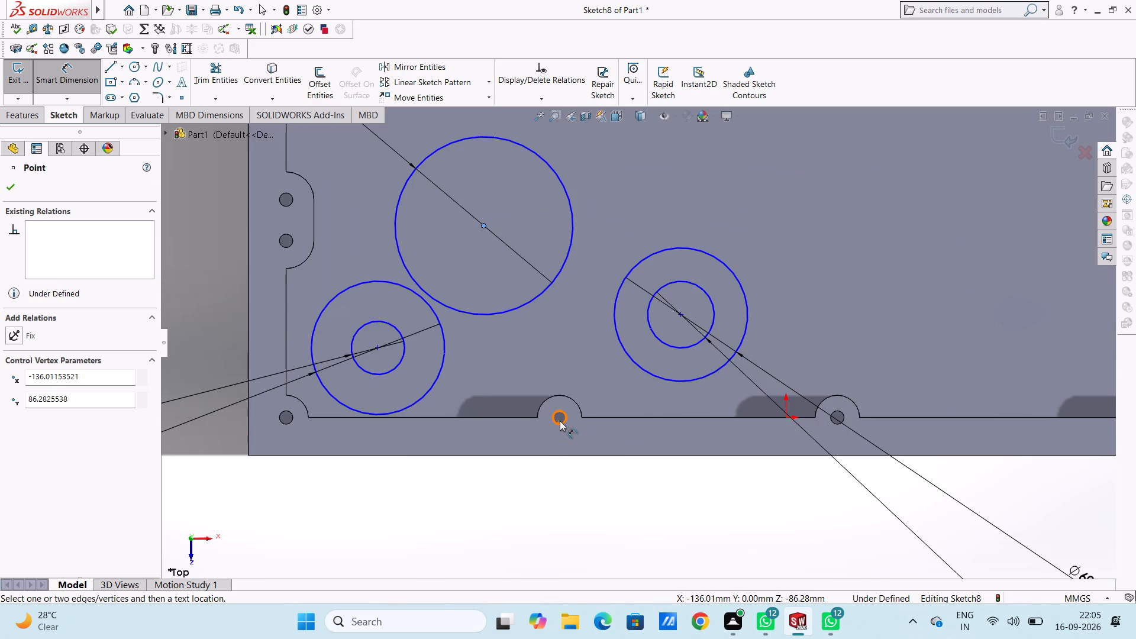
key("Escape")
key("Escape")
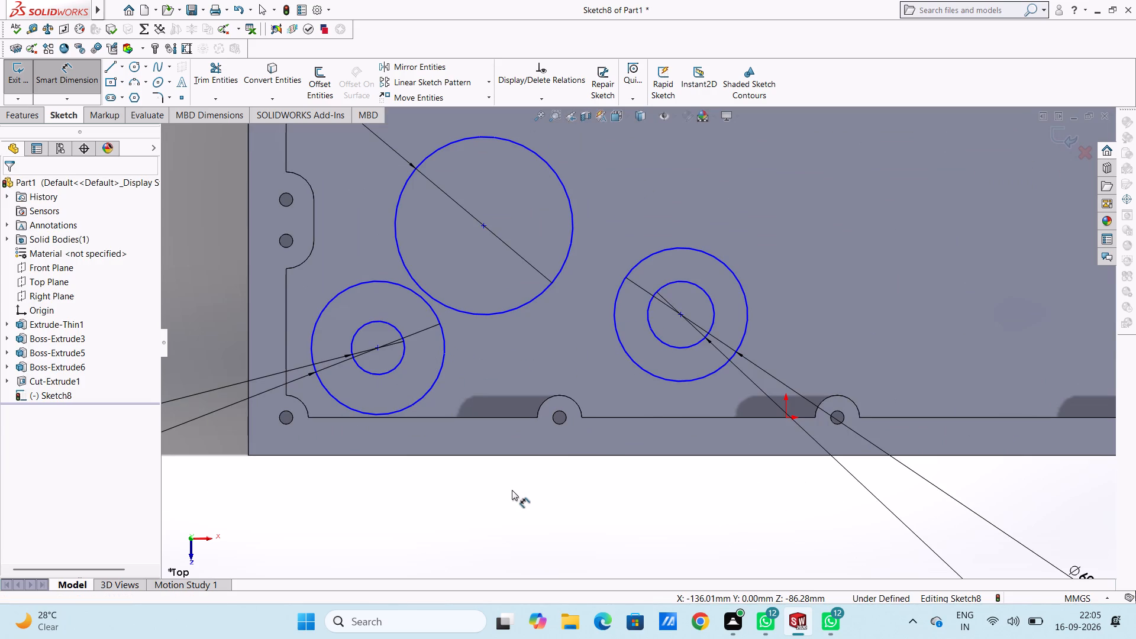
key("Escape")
Draw a 3 mm vertical line from the top edge to the centre of the second screw hole along the housing's lower wall.
left_click(113, 69)
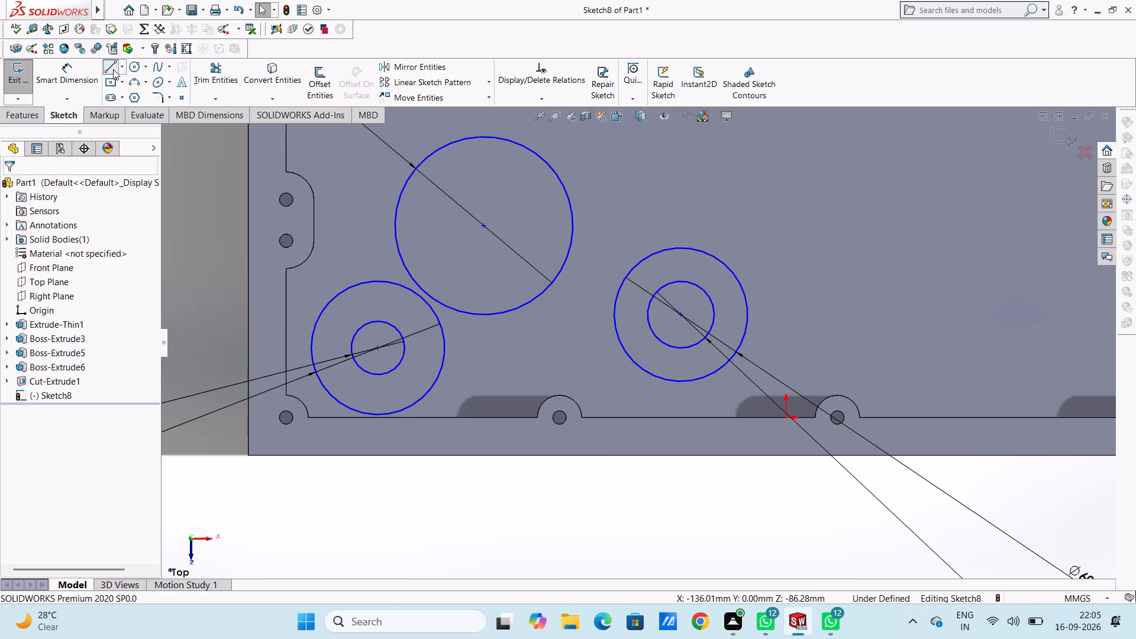
scroll(568, 395, "down", 4)
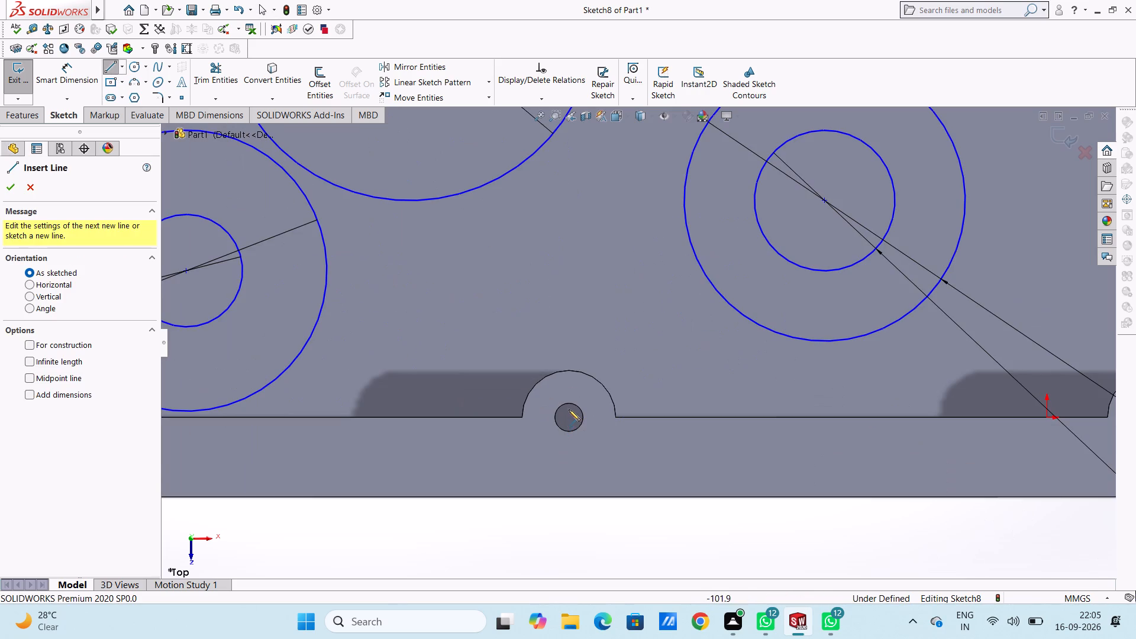
left_click(568, 404)
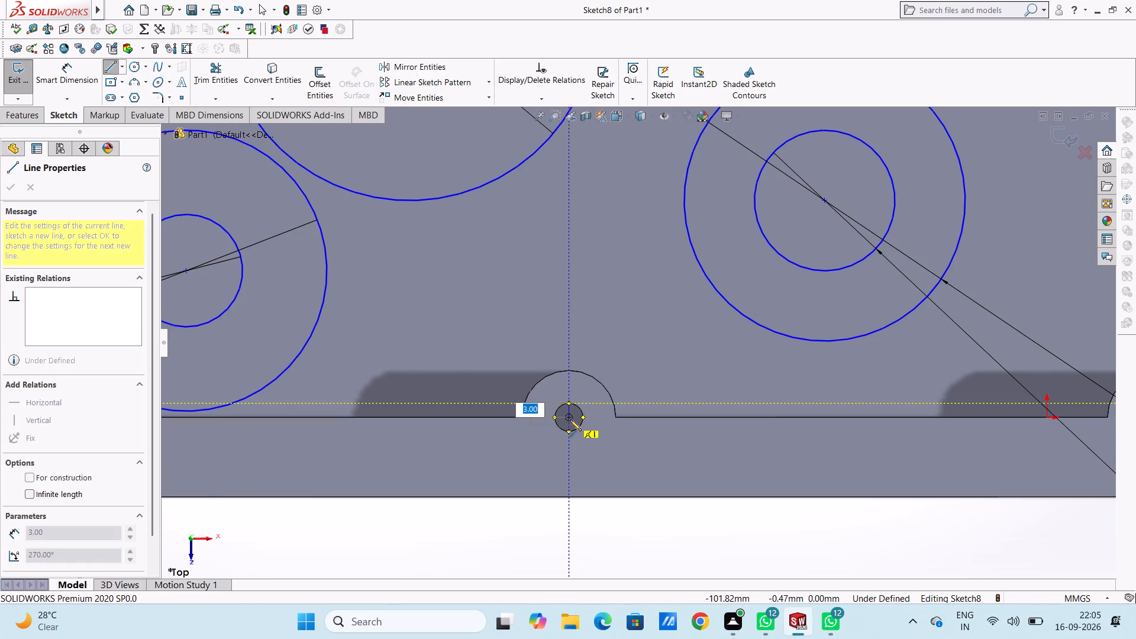
left_click(570, 419)
key("Escape")
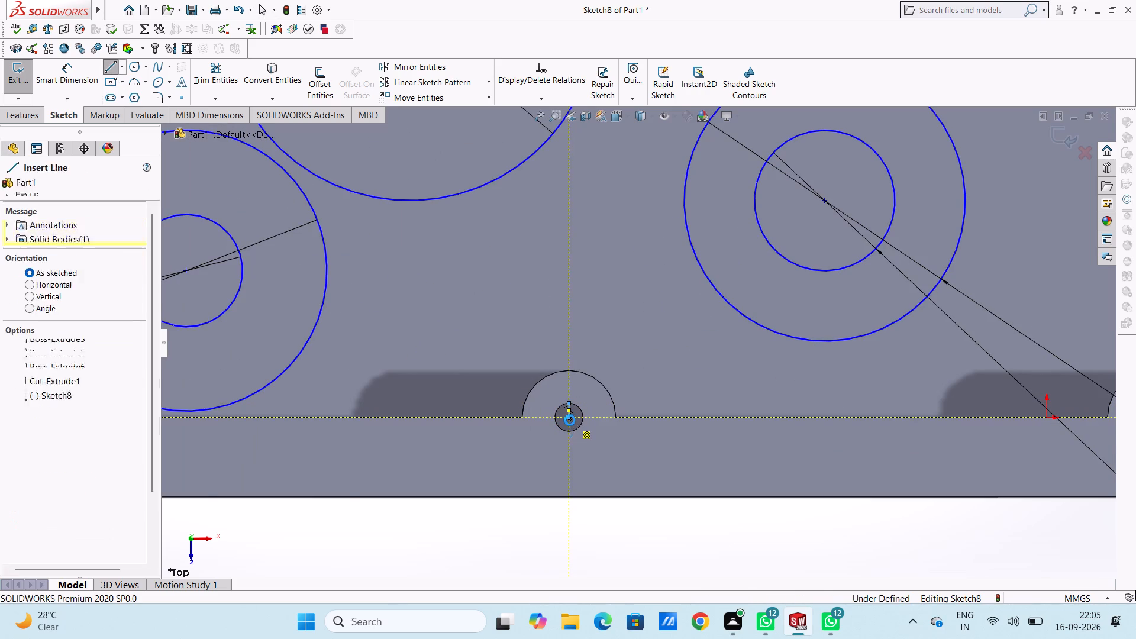
key("Escape")
Dimension the horizontal distance from the 80 mm circle's centre to the short line in the lower wall's second screw hole as 20 mm.
scroll(570, 420, "up", 3)
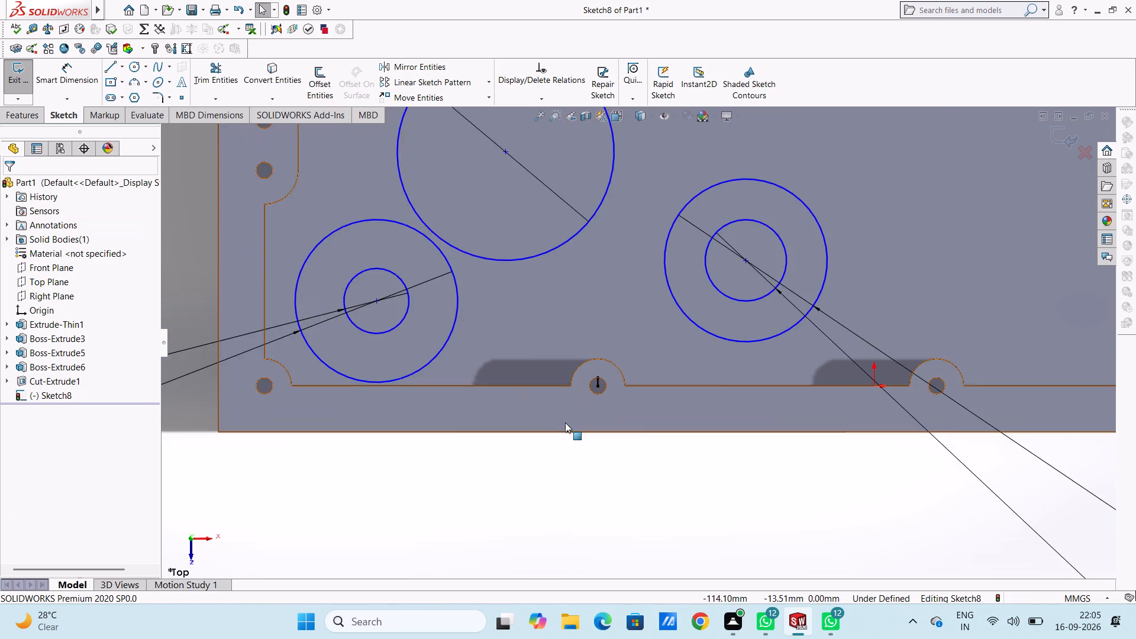
scroll(565, 422, "up", 4)
left_click(57, 76)
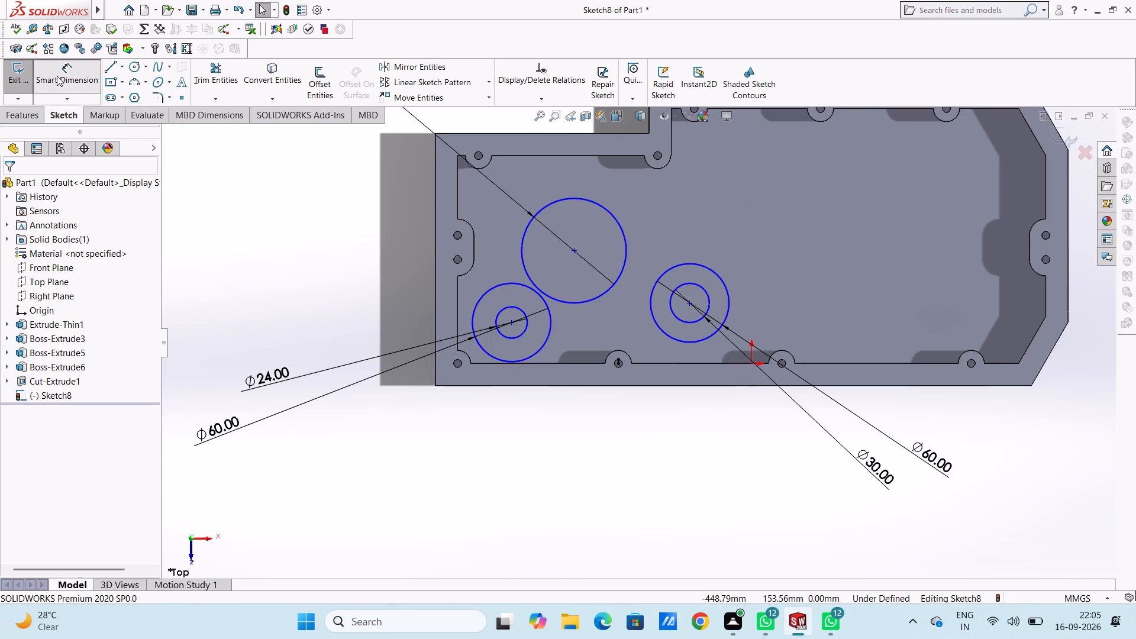
scroll(626, 265, "down", 4)
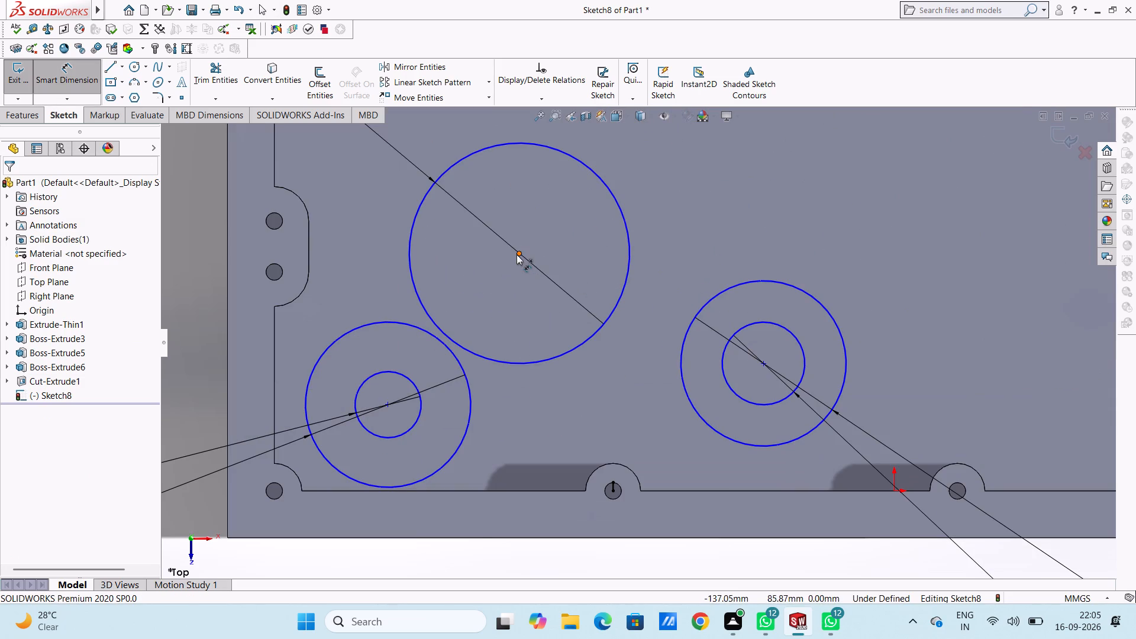
left_click(517, 254)
left_click(614, 490)
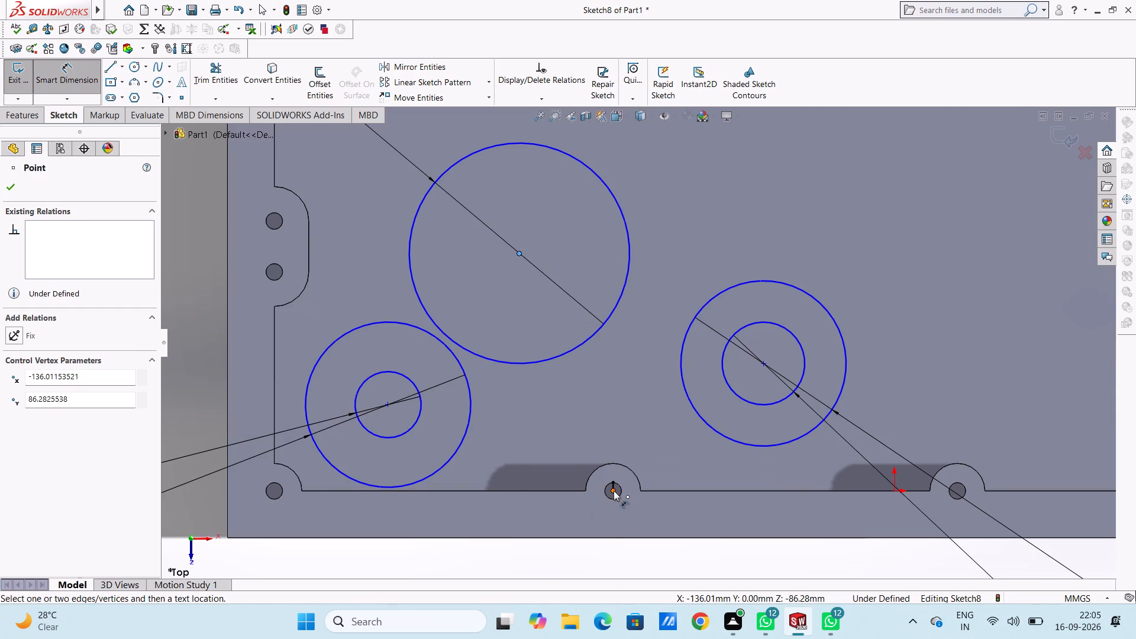
left_click(593, 550)
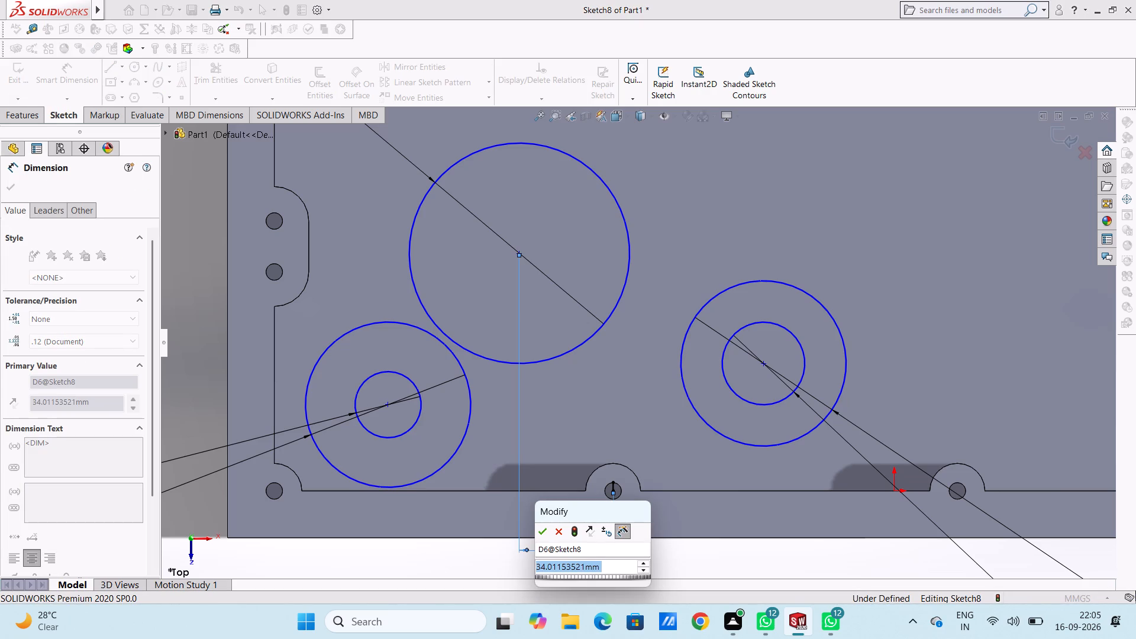
key("2")
key("0")
key("Return")
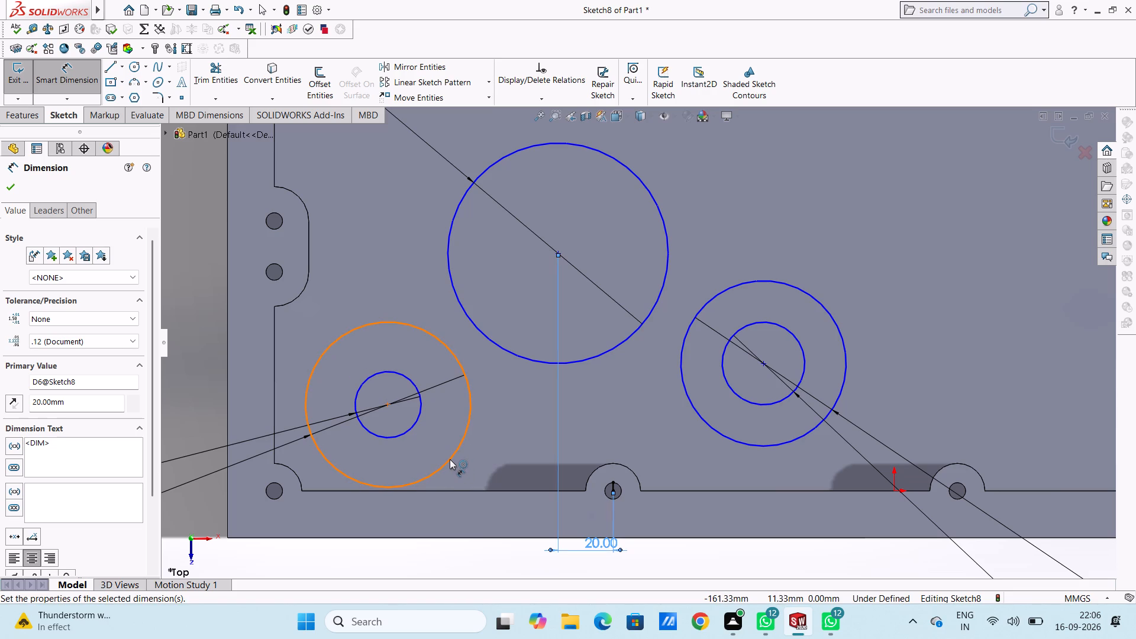
Dimension the horizontal distance between the centres of the lower-left concentric circles and the 80 mm circle as 62.14 mm, with the text below the housing.
left_click(386, 406)
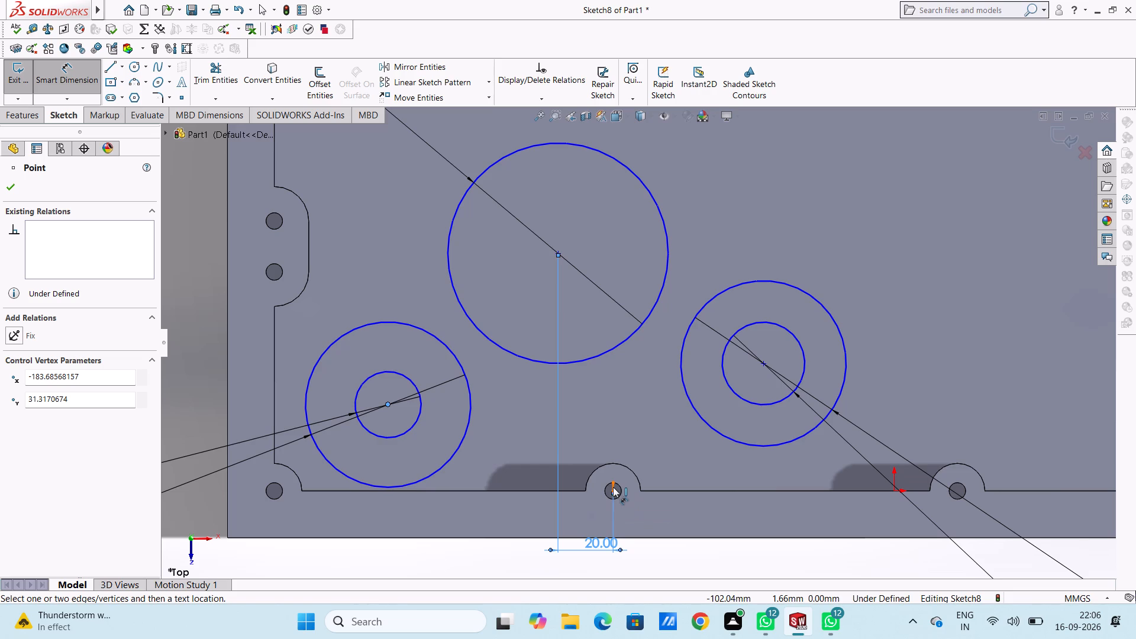
left_click(559, 254)
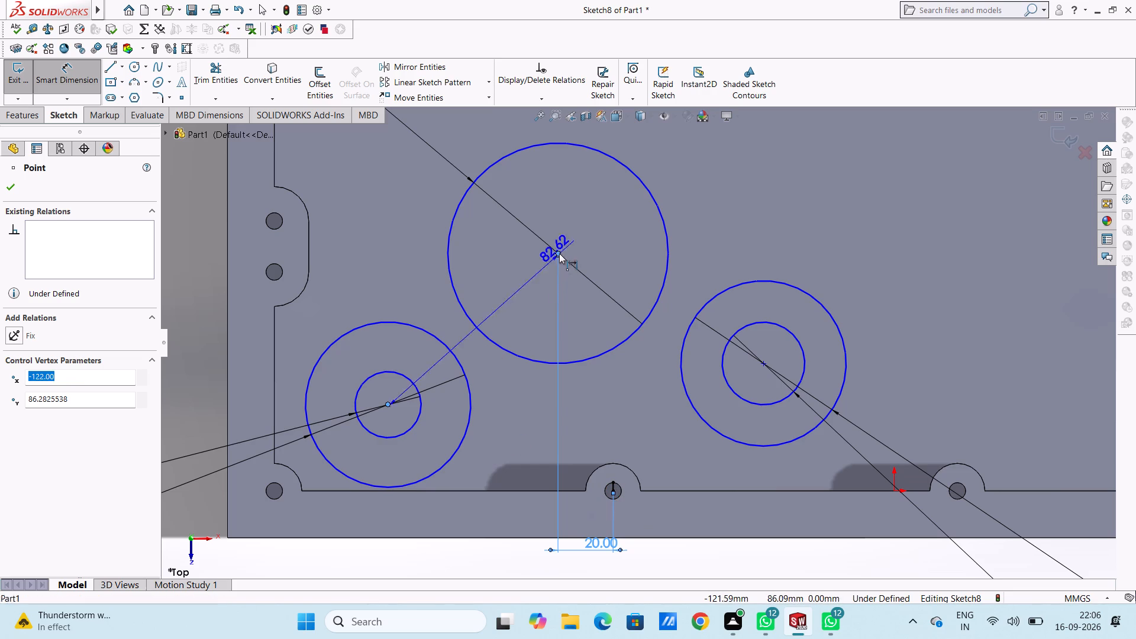
scroll(535, 519, "up", 3)
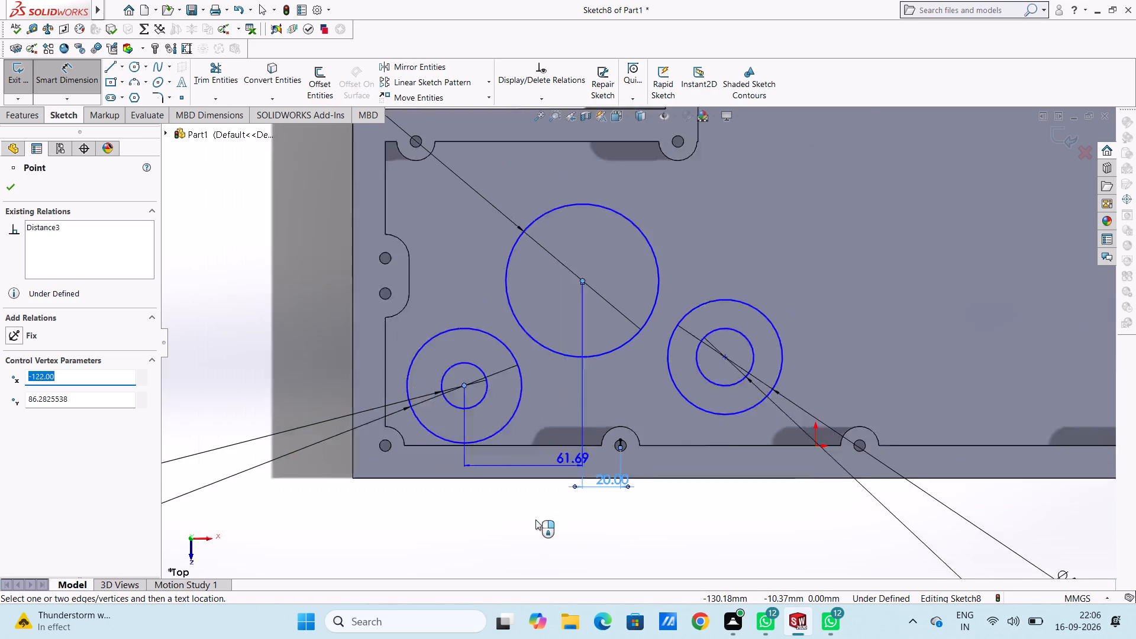
scroll(535, 519, "up", 1)
left_click(562, 477)
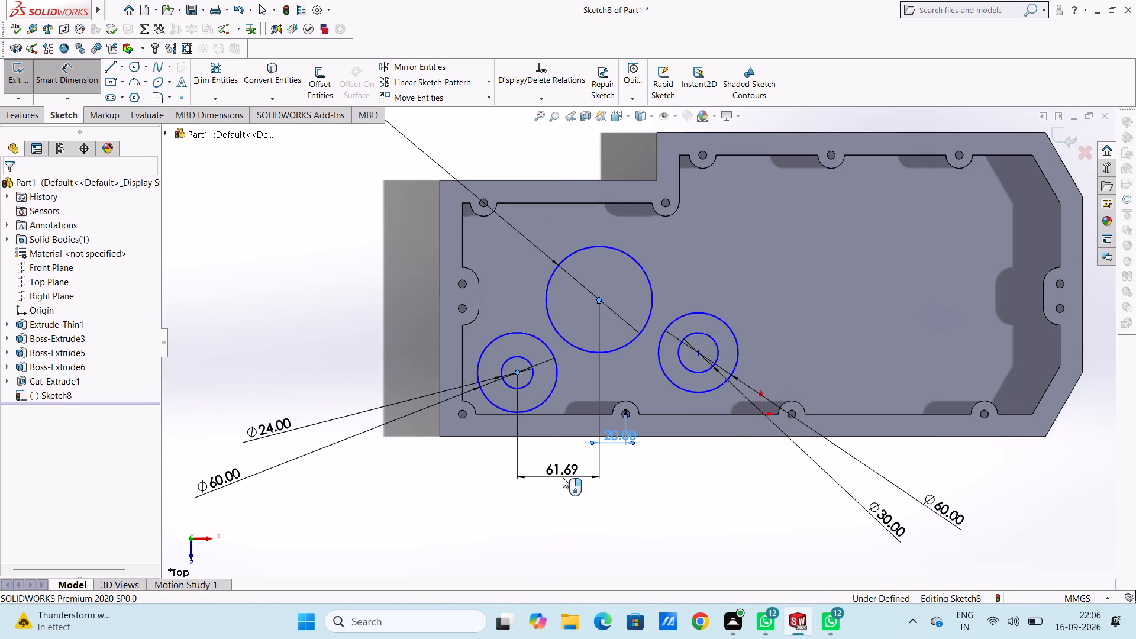
type("62.14")
key("Return")
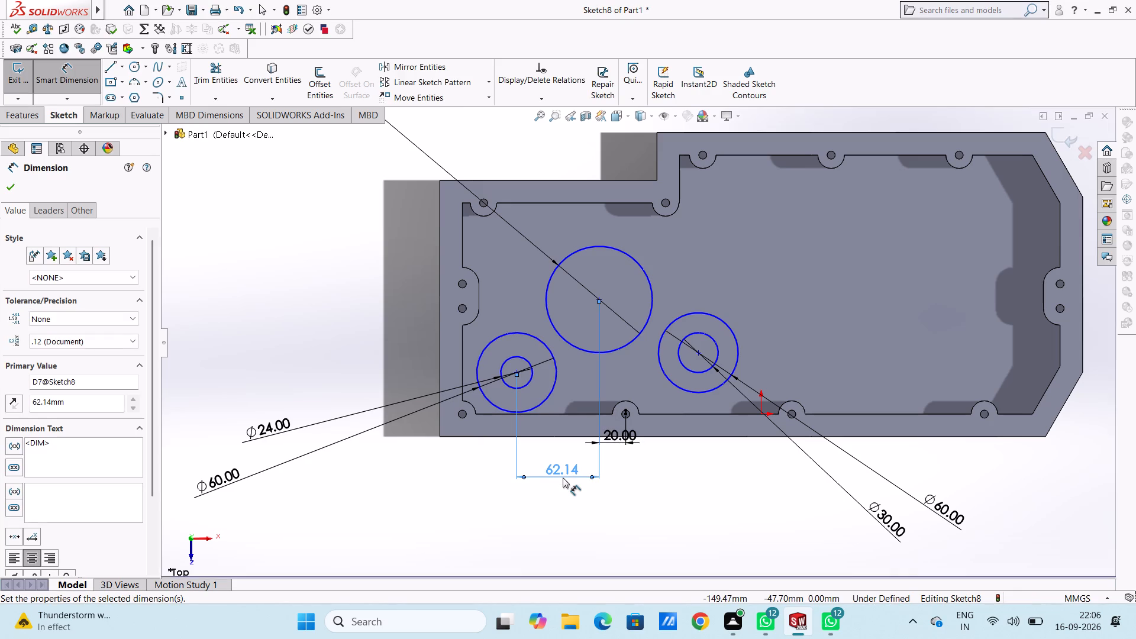
left_click(518, 514)
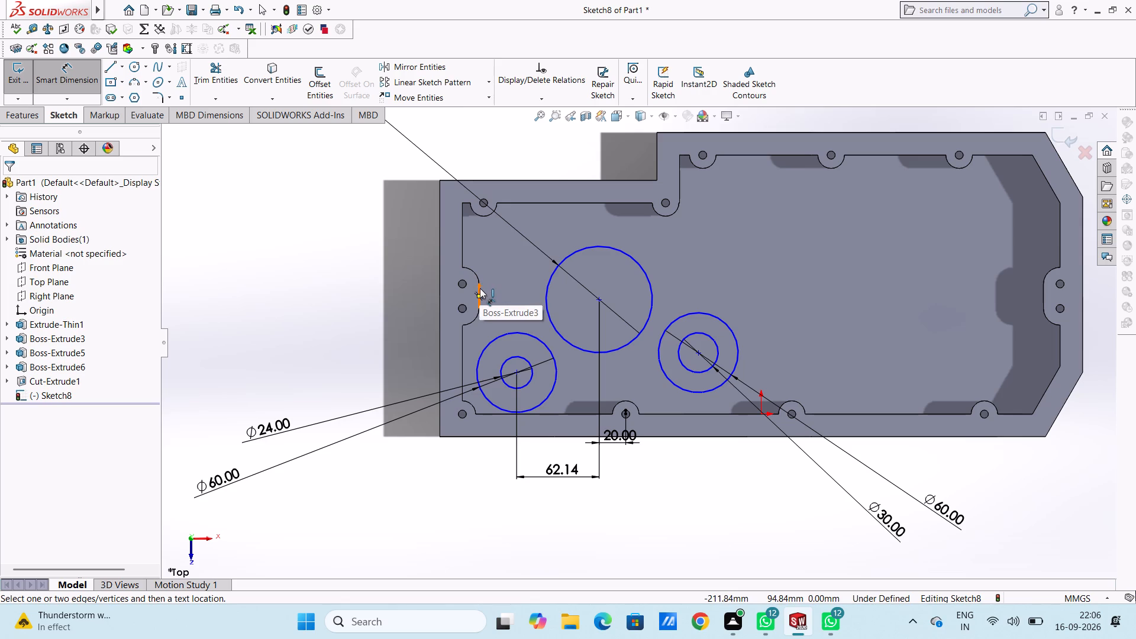
key("Escape")
key("Escape")
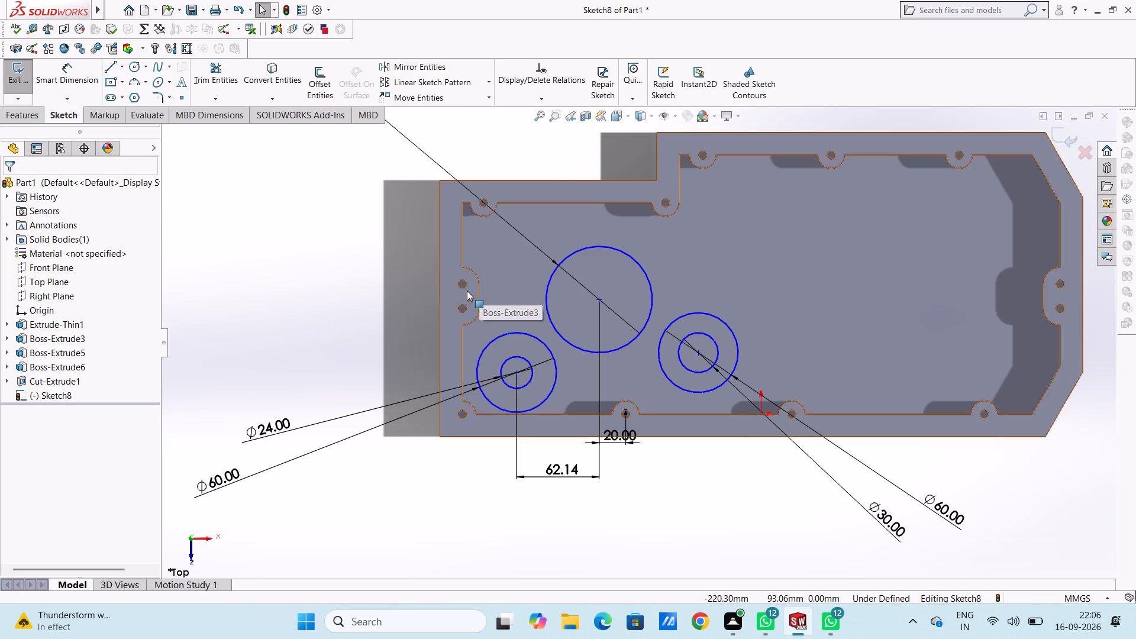
Draw a 450 mm horizontal line joining the centres of the upper screw holes in the housing's left and right side bosses.
left_click(107, 73)
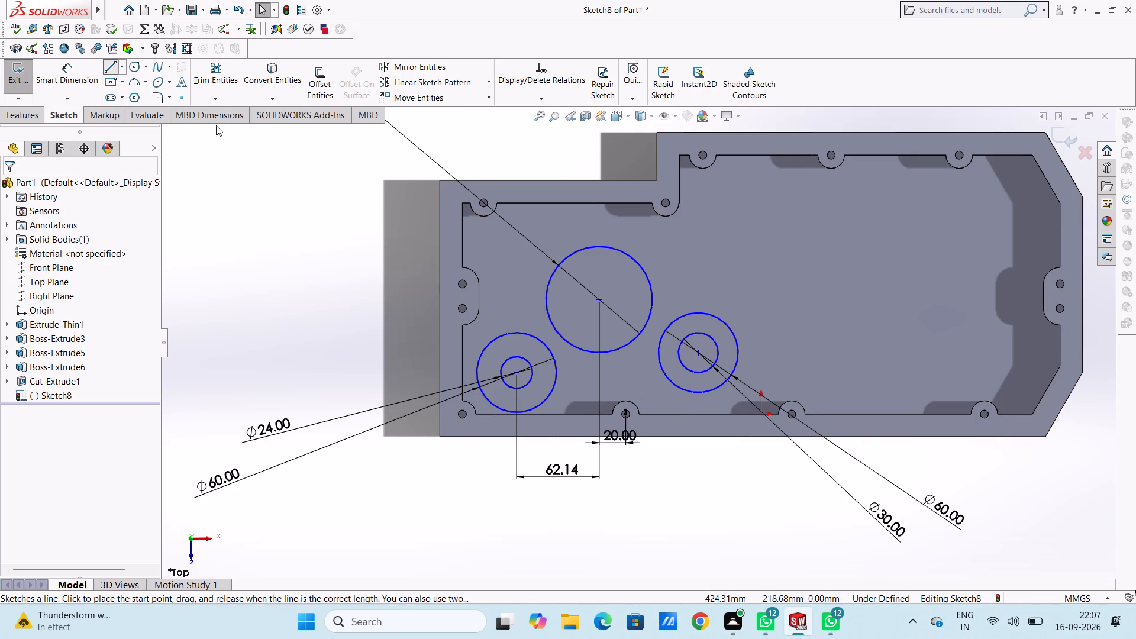
scroll(564, 288, "down", 4)
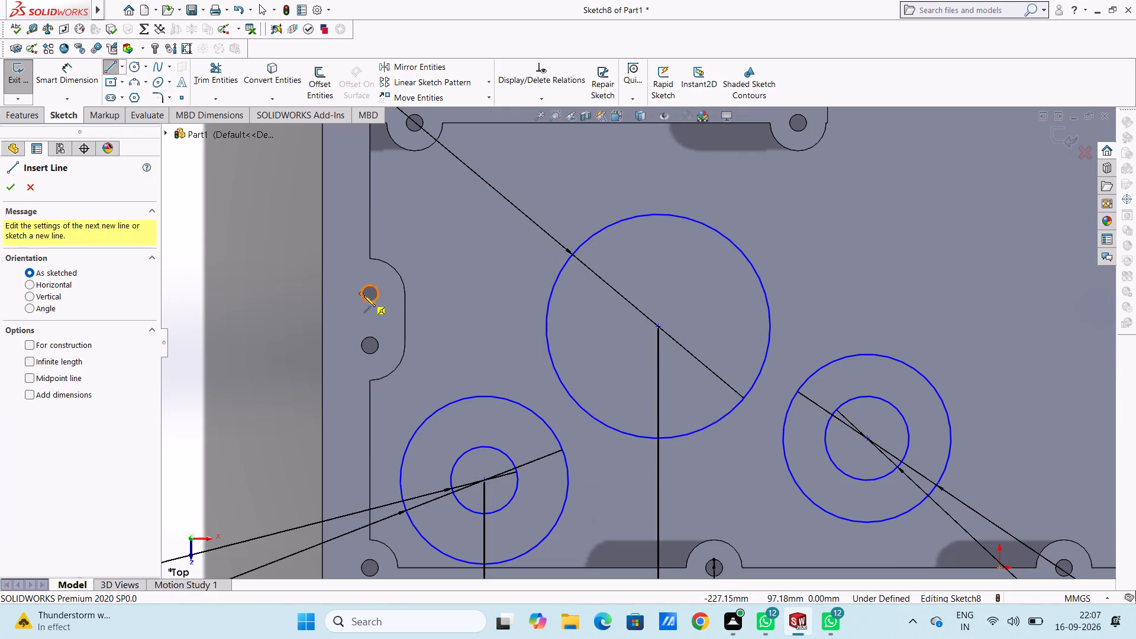
left_click(370, 293)
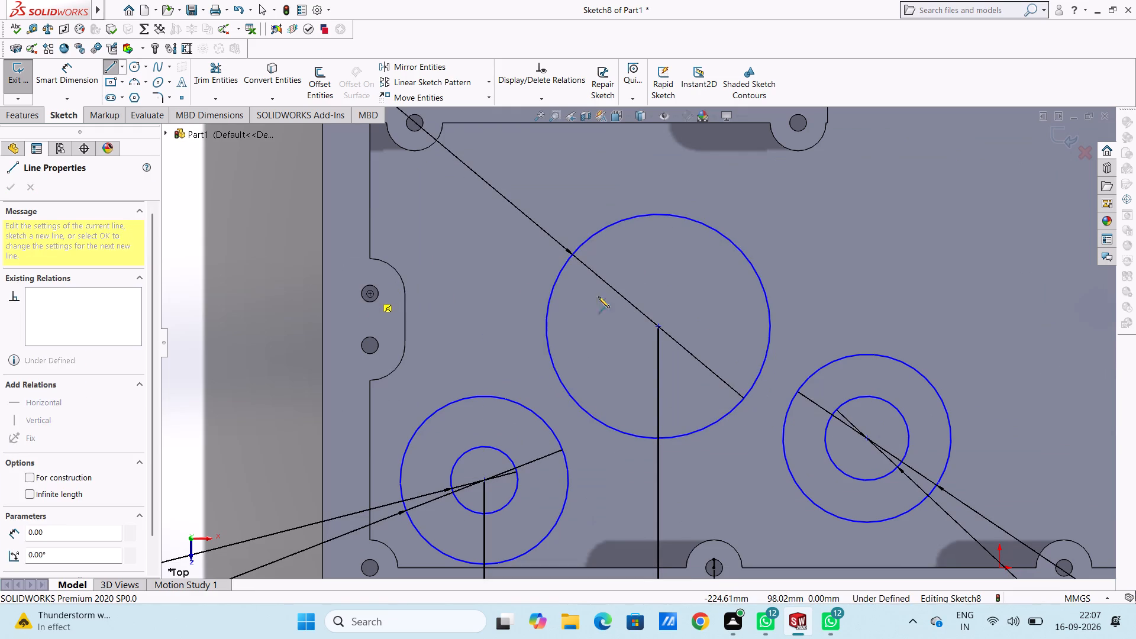
scroll(698, 283, "up", 8)
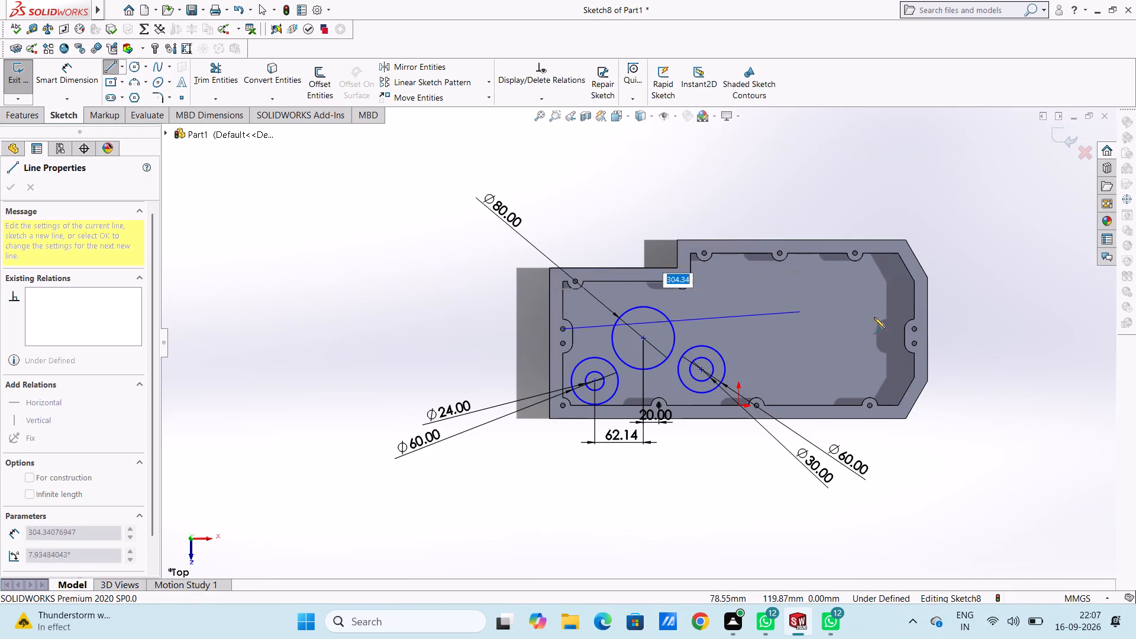
scroll(916, 329, "down", 3)
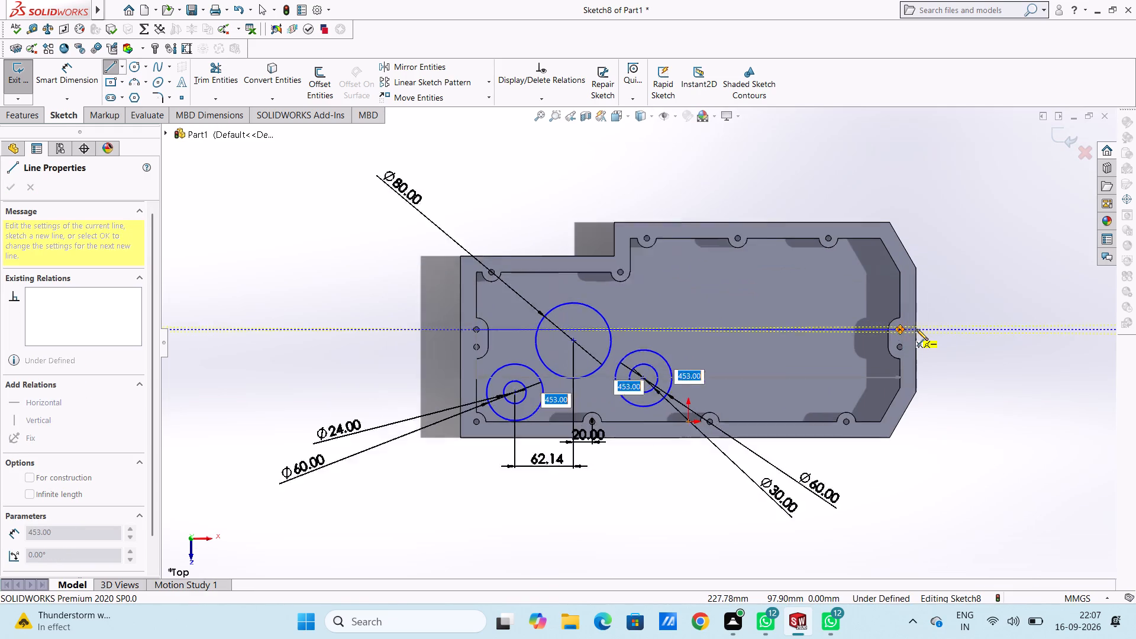
scroll(916, 329, "down", 3)
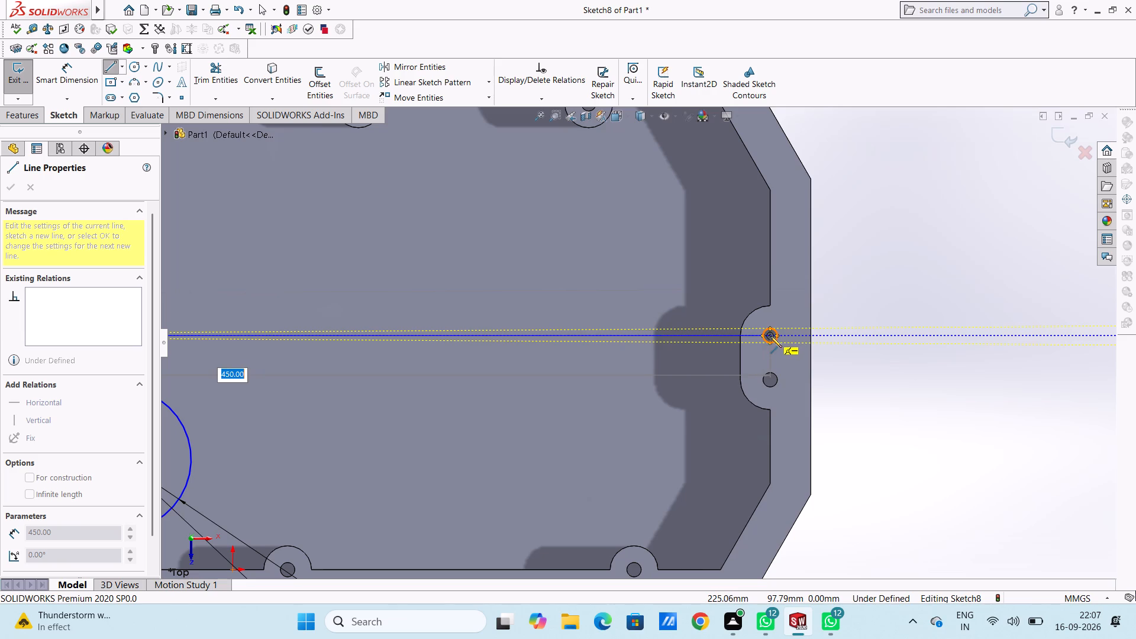
left_click(770, 336)
key("Escape")
key("Escape")
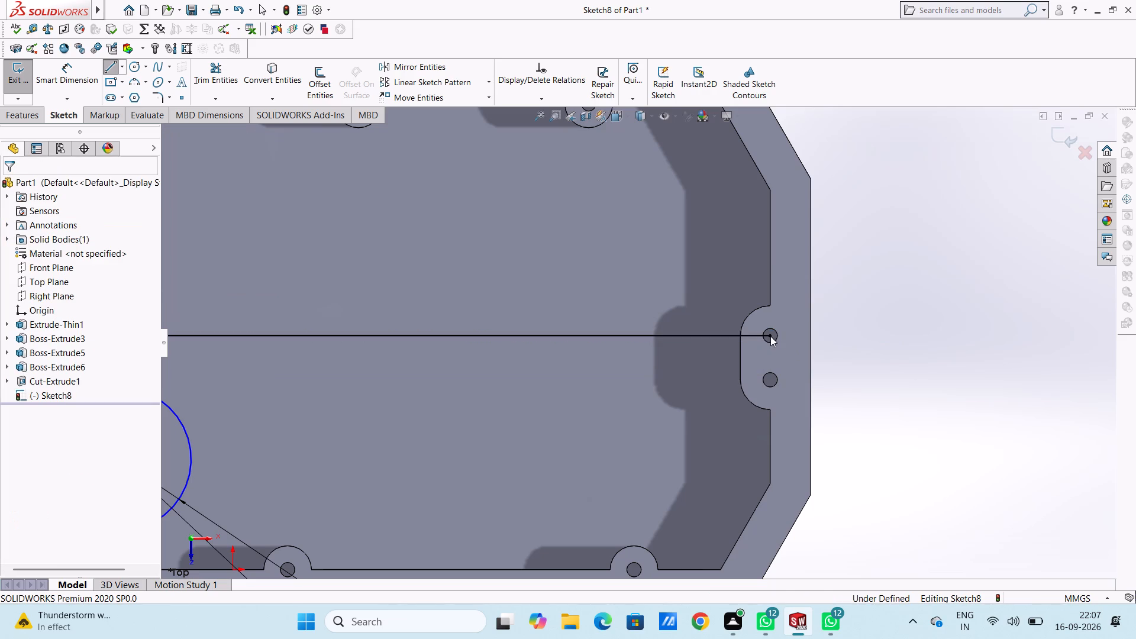
Dimension the vertical distance from the horizontal line's left end to the lower-left concentric circles' centre as 58 mm, with the text outside the left wall.
scroll(661, 370, "up", 8)
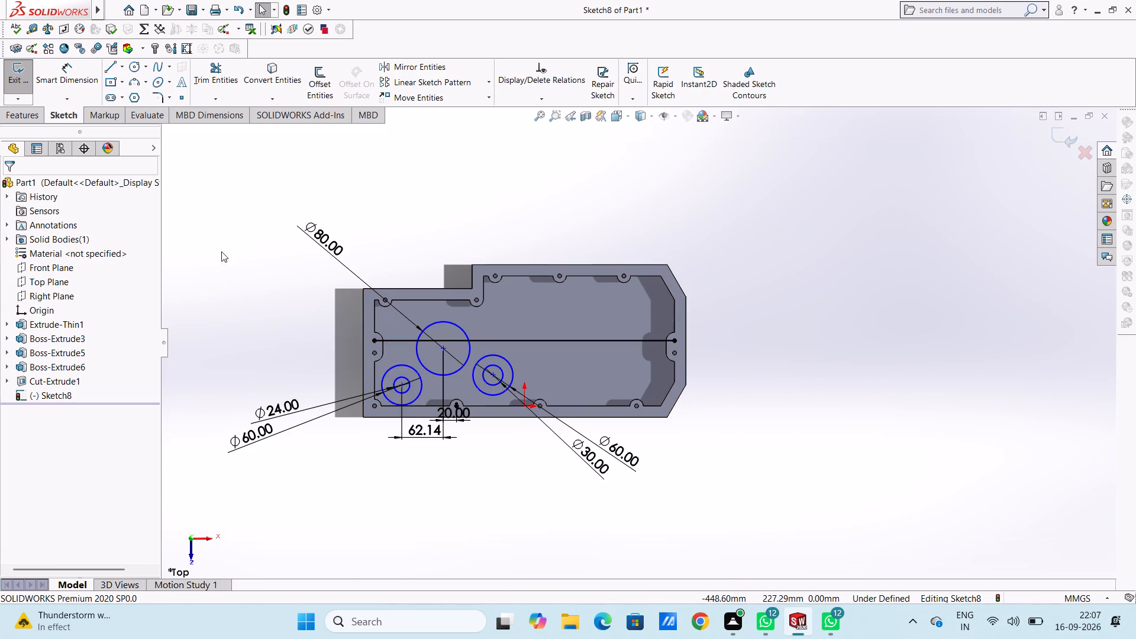
left_click(62, 76)
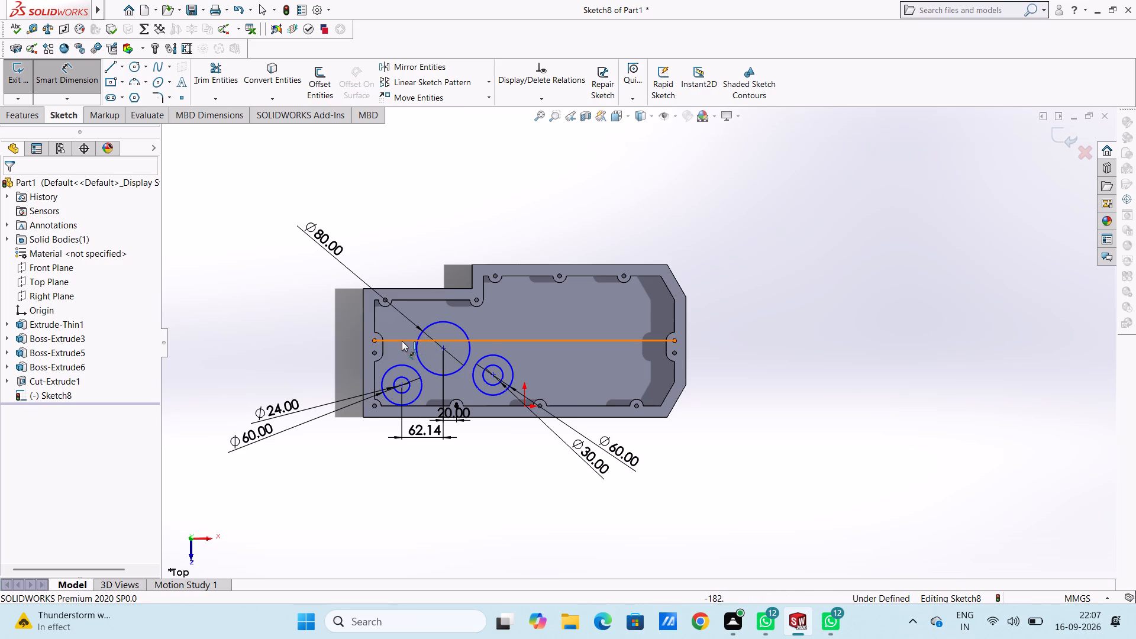
scroll(379, 336, "down", 6)
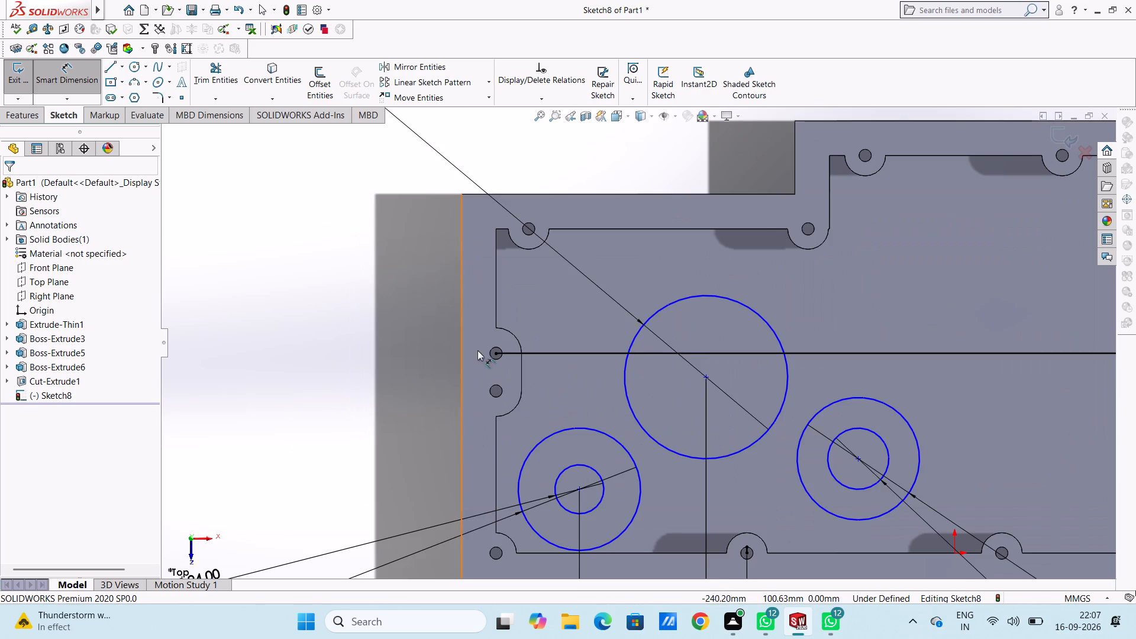
left_click(495, 354)
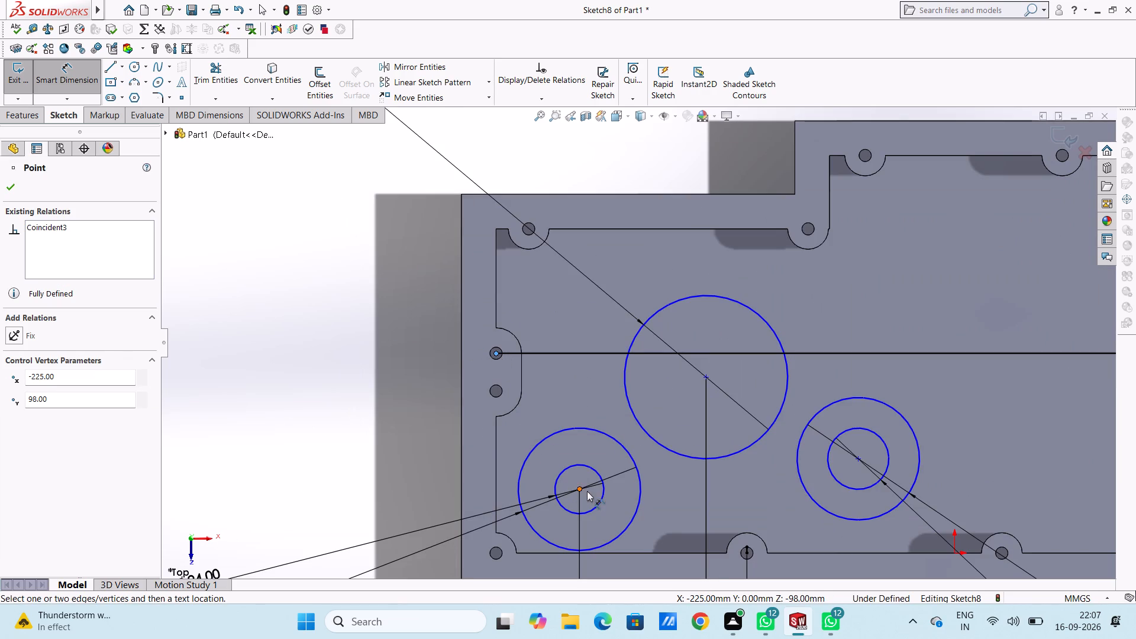
left_click(580, 488)
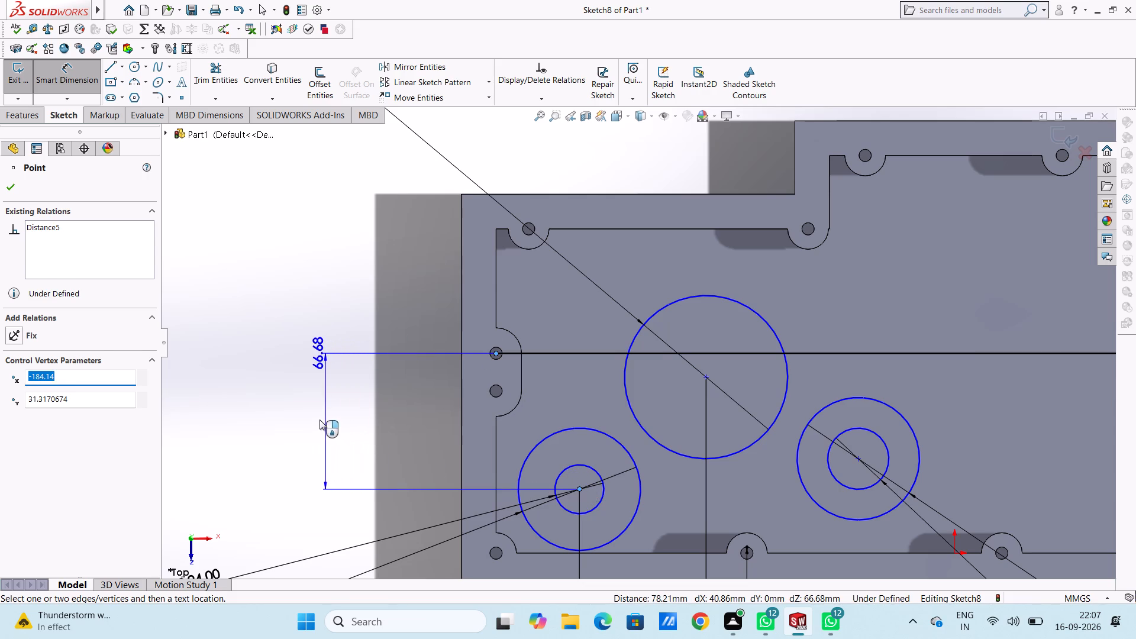
left_click(319, 419)
type("58")
key("Return")
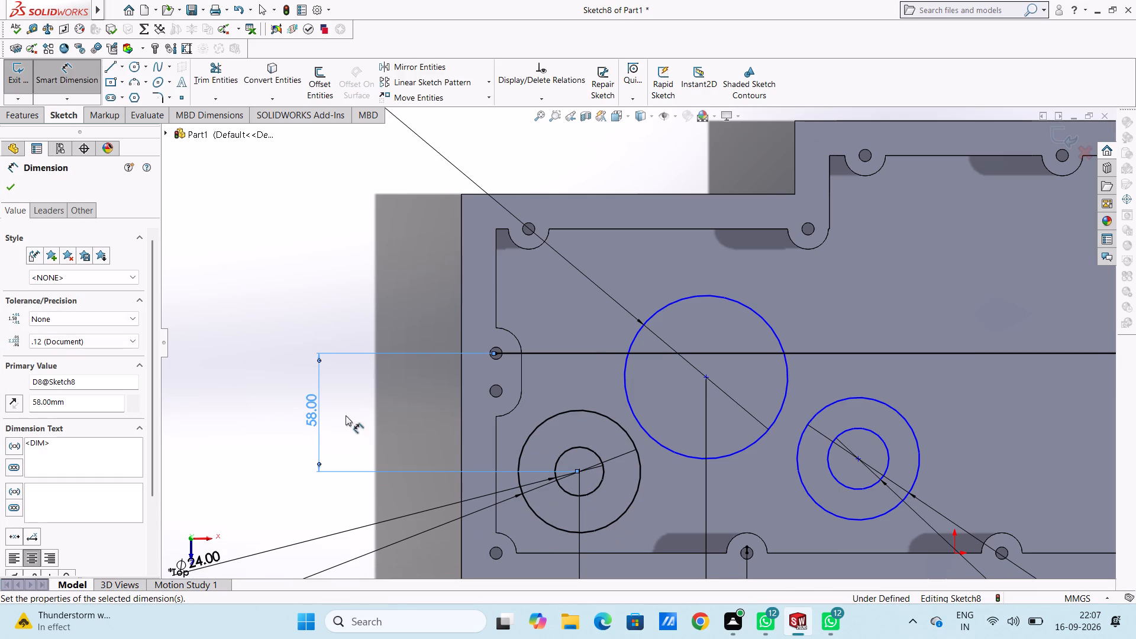
left_click(355, 421)
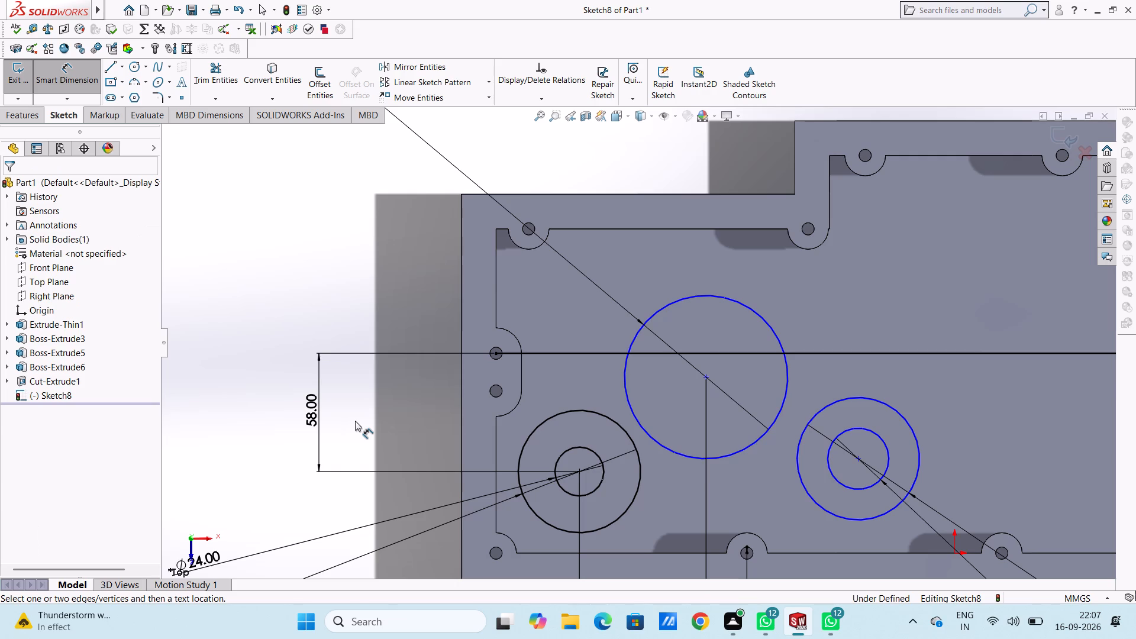
Dimension the vertical distance from the 80 mm circle's centre to the horizontal line's left end as 0 mm, with the text outside the left wall.
scroll(355, 421, "up", 3)
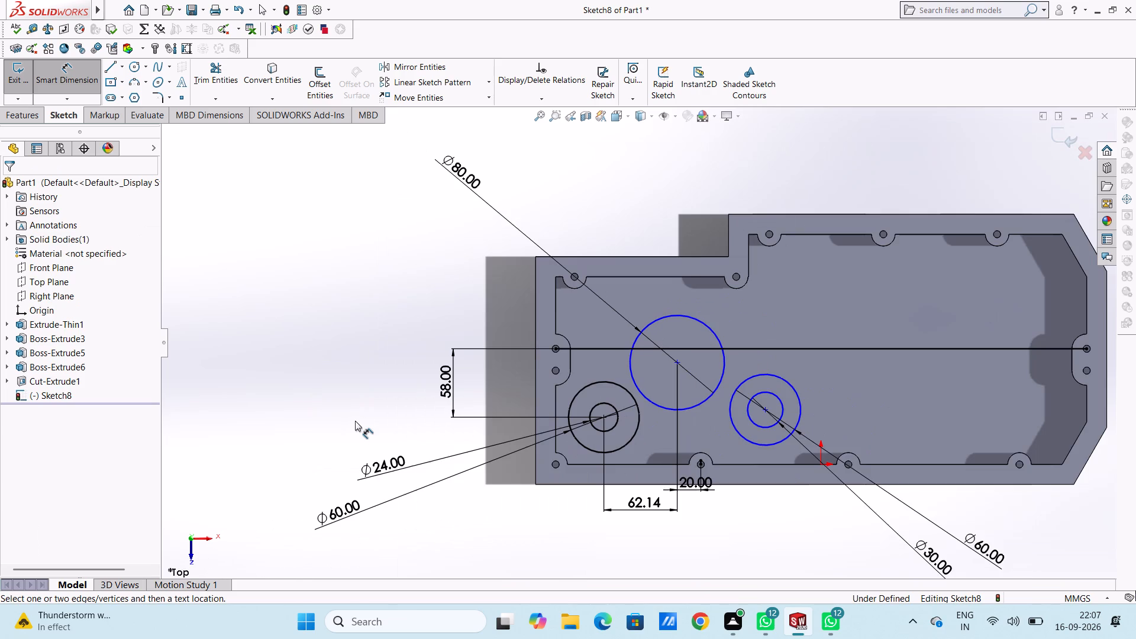
scroll(831, 417, "down", 3)
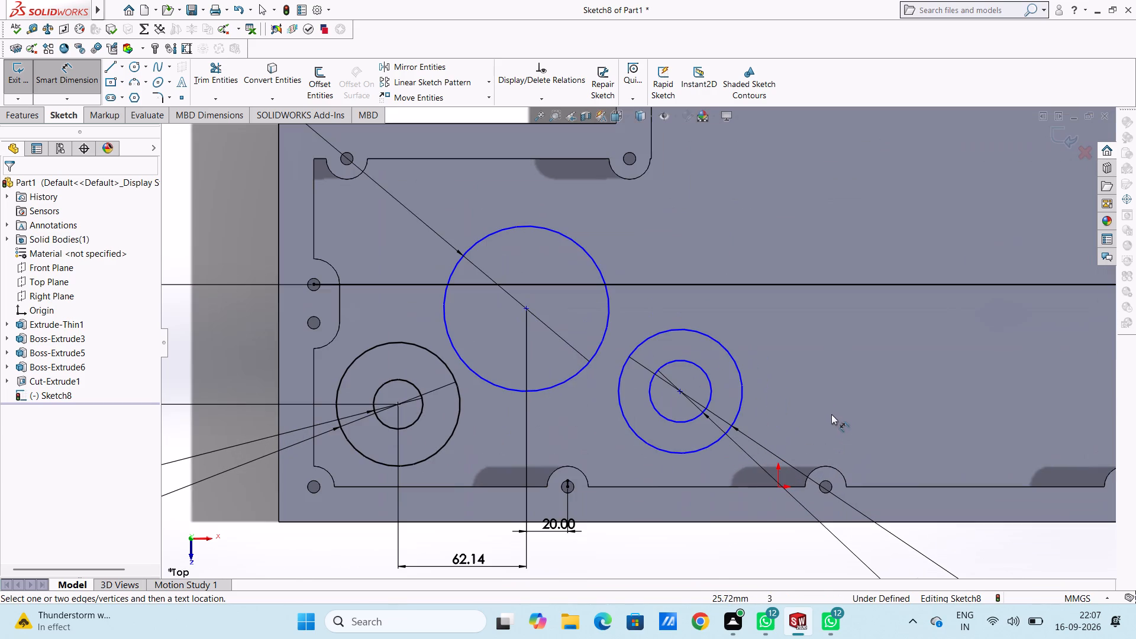
left_click(525, 308)
left_click(315, 285)
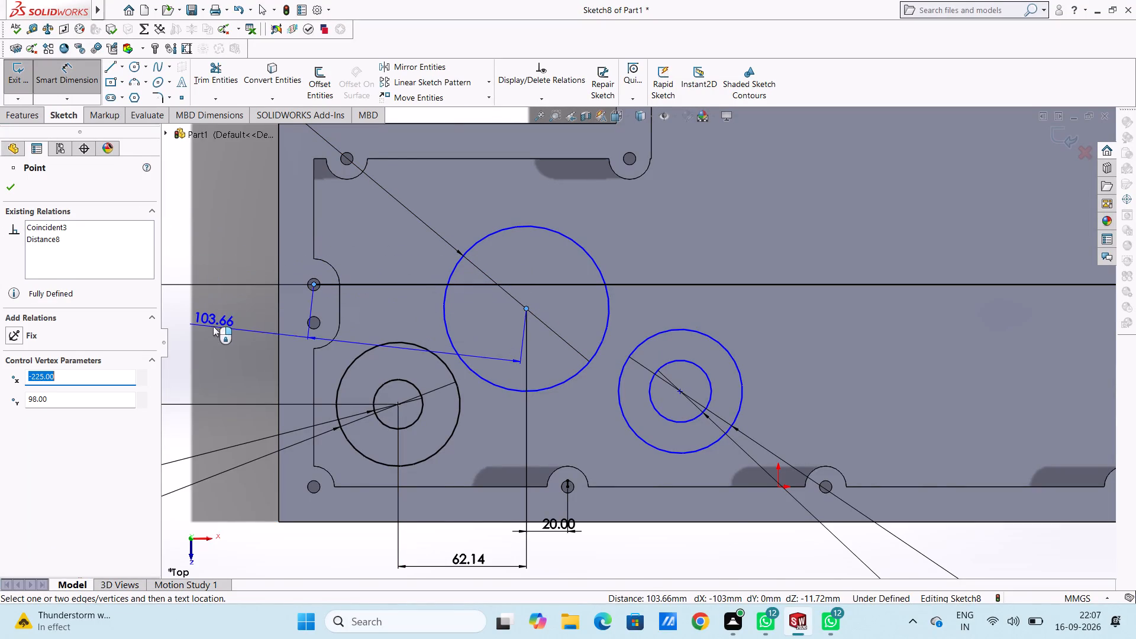
left_click(209, 301)
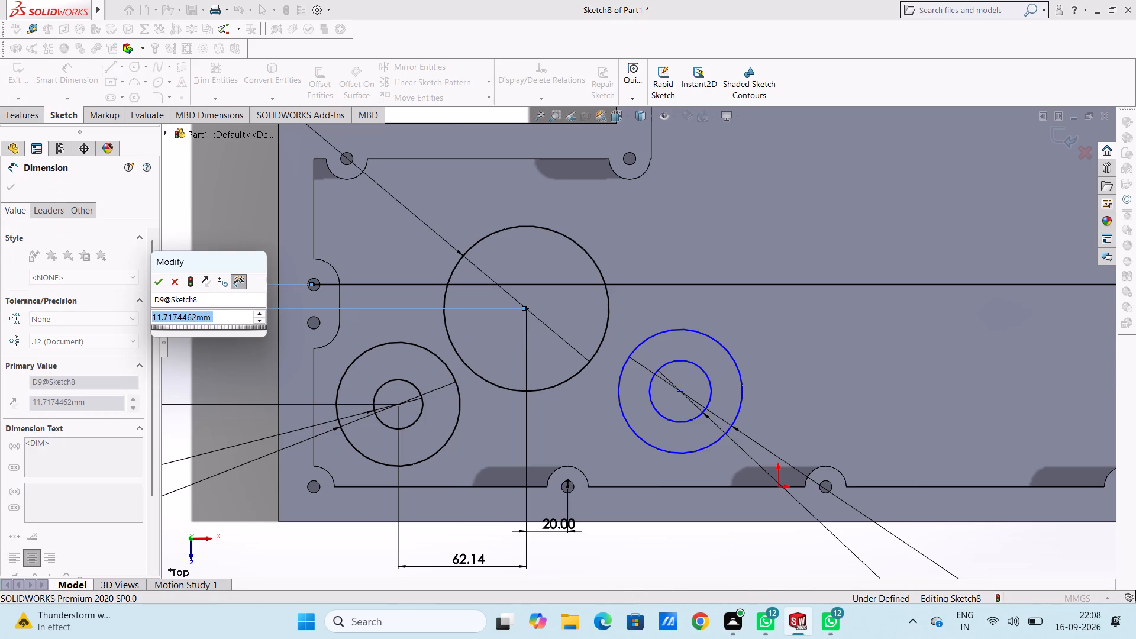
key("0")
key("Return")
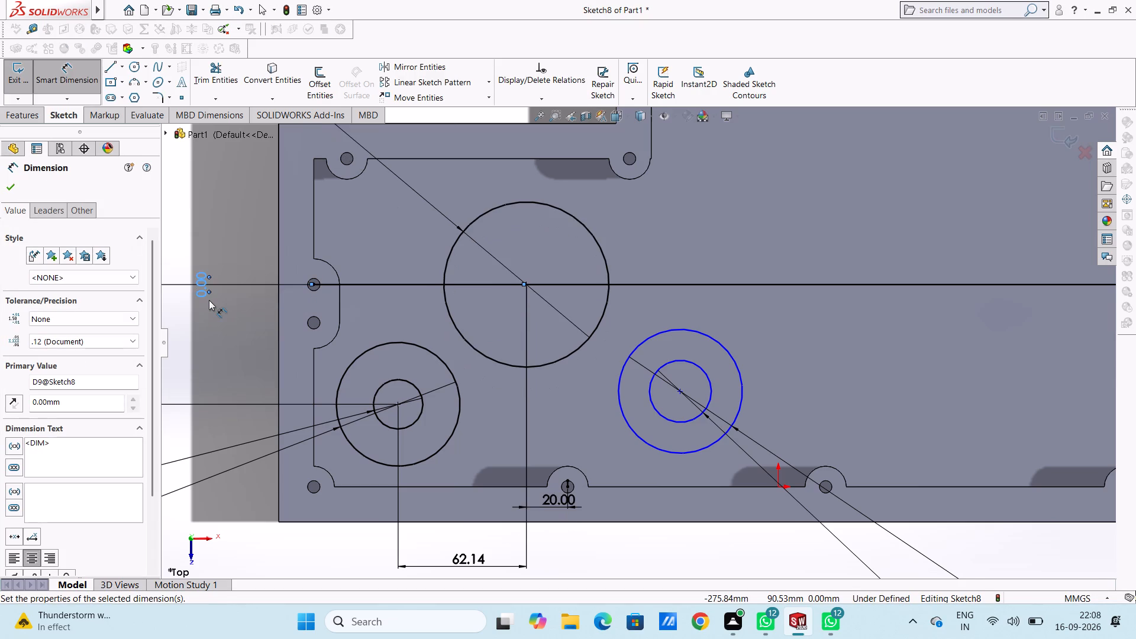
left_click(227, 251)
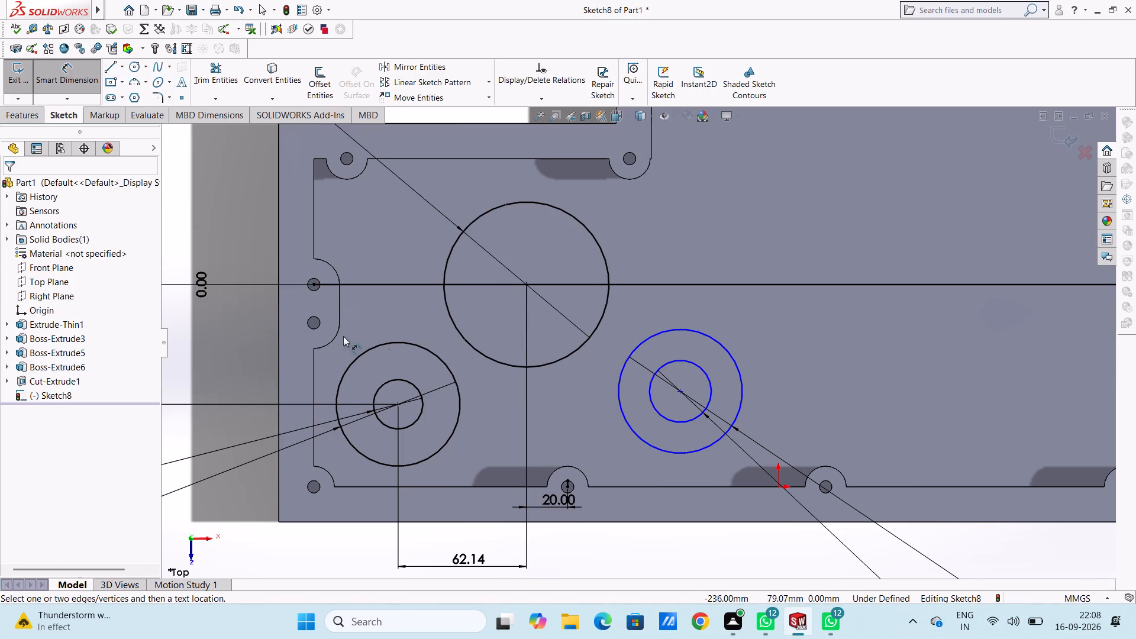
Dimension the vertical distance from the horizontal line to the centre of the 60 mm and 30 mm concentric circles as 35.79 mm.
scroll(492, 369, "up", 3)
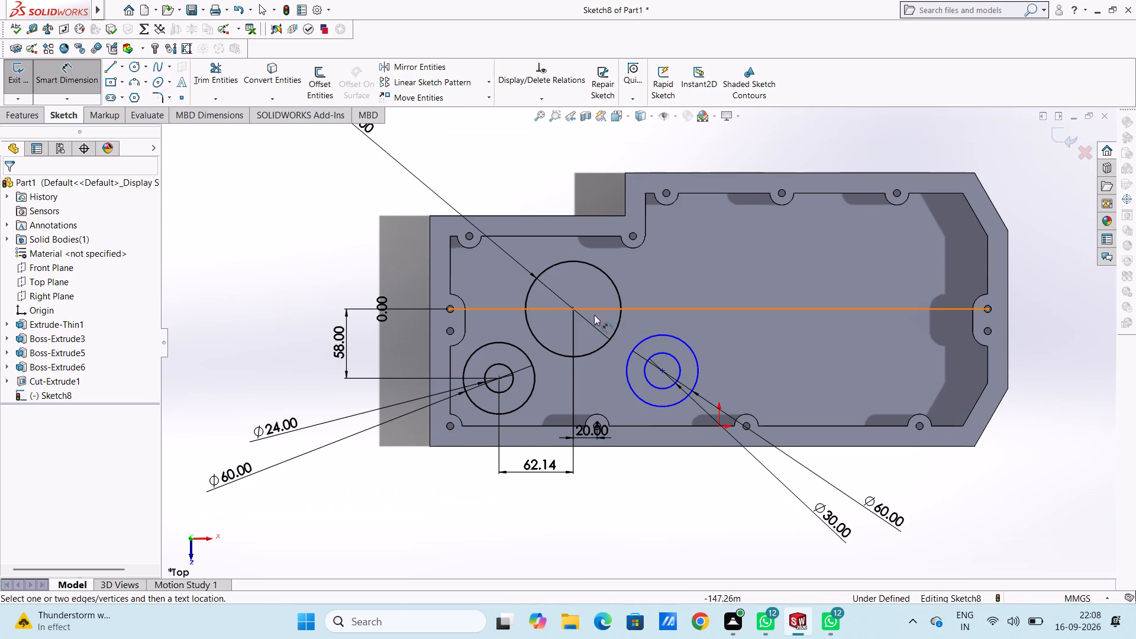
left_click(675, 309)
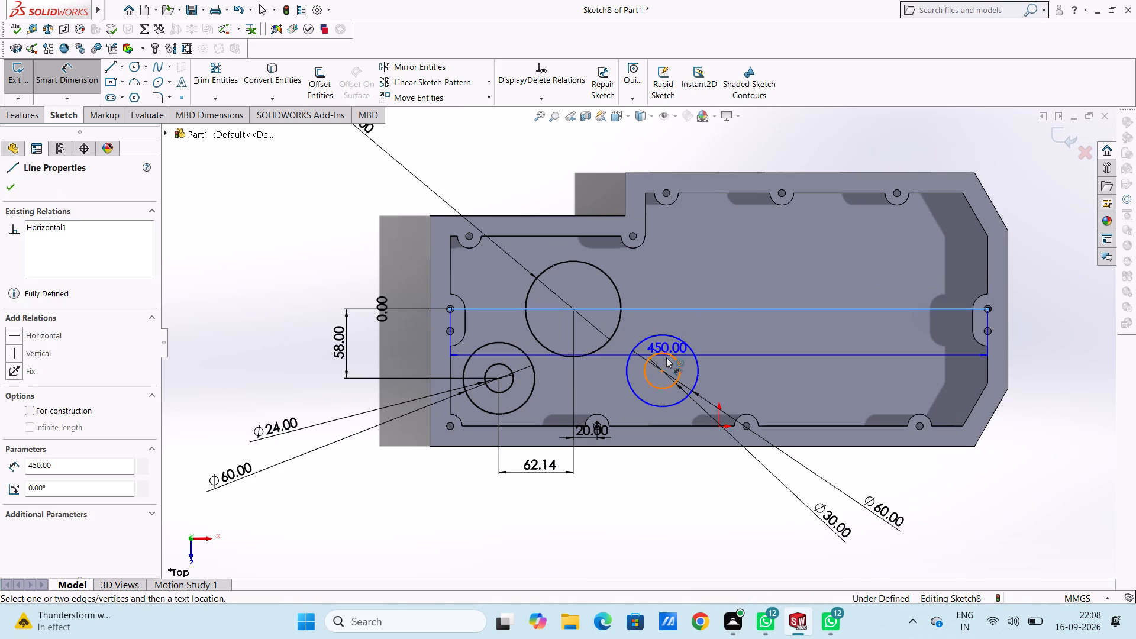
left_click(661, 371)
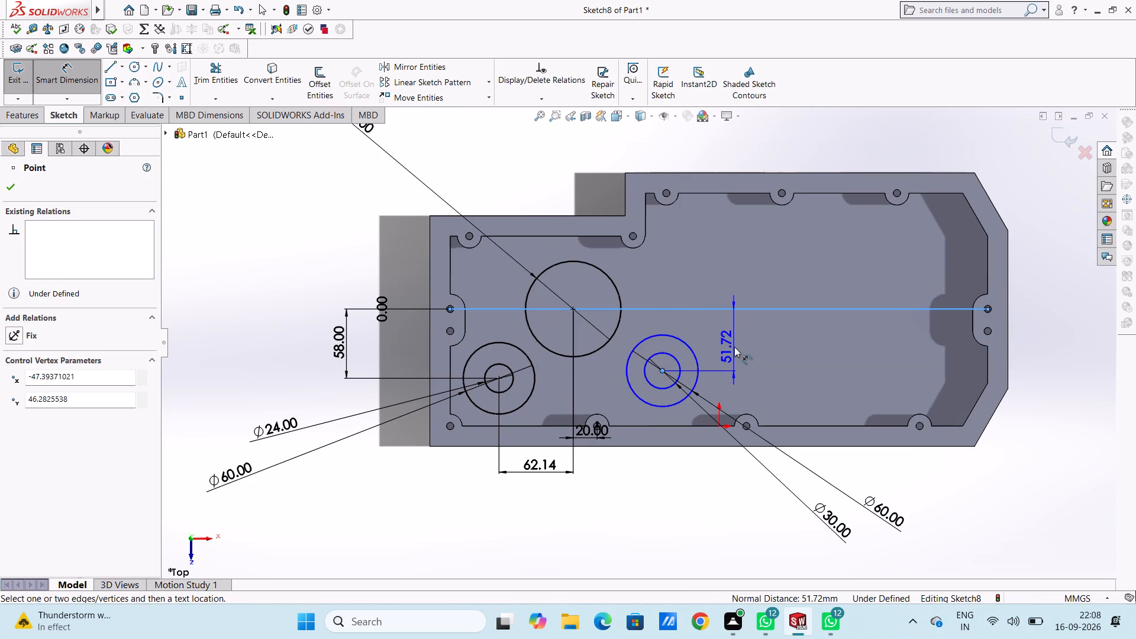
left_click(734, 347)
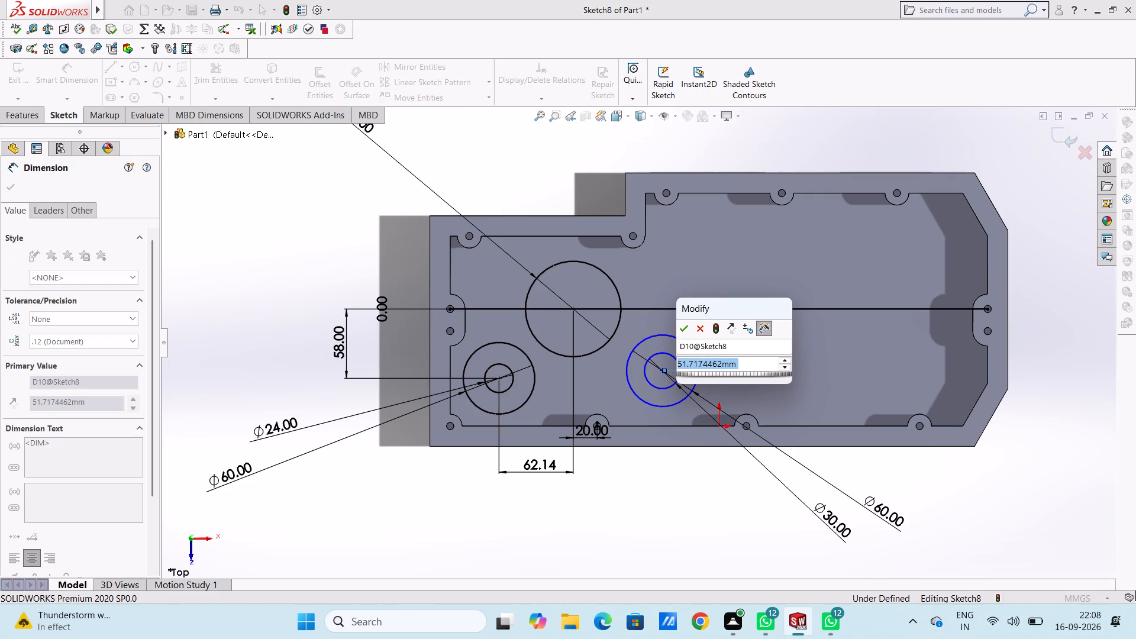
type("35.79")
key("Return")
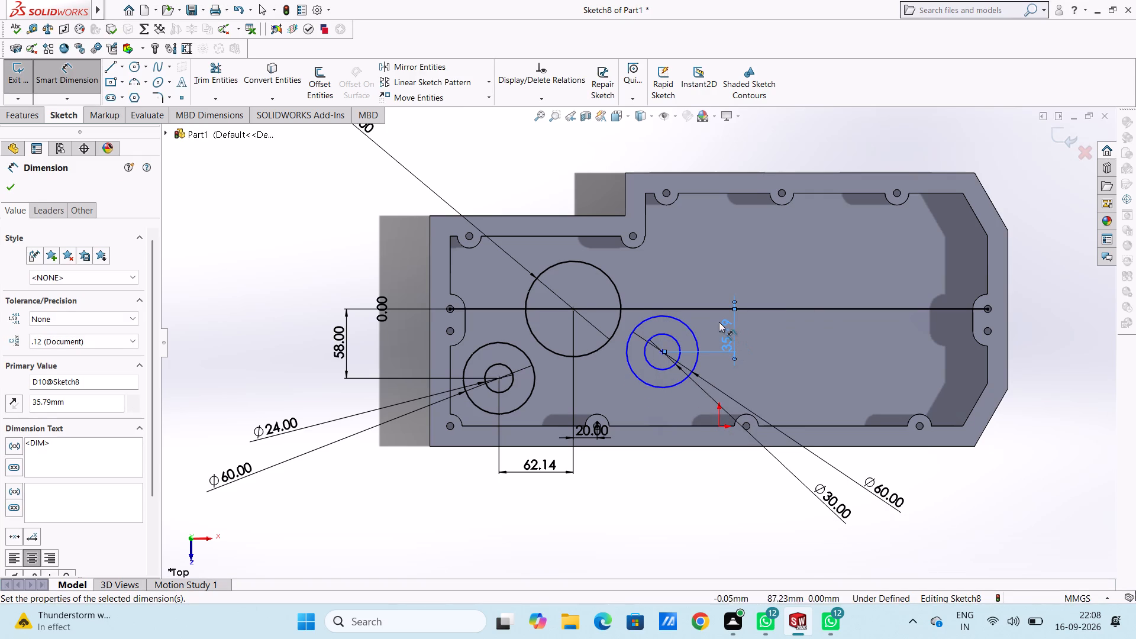
left_click(706, 331)
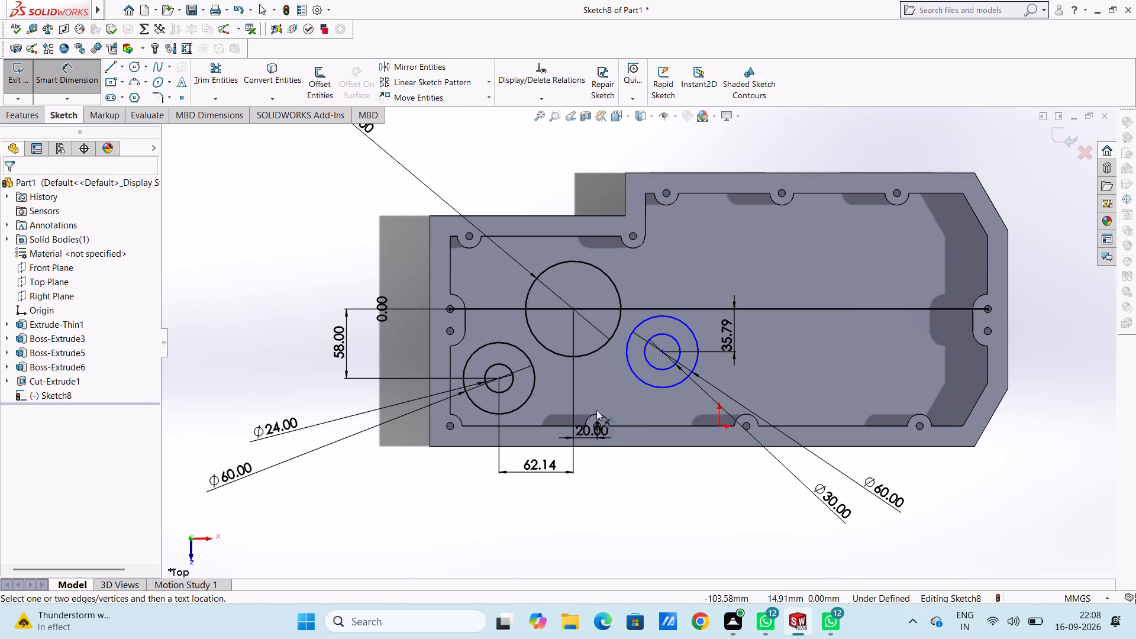
Dimension the horizontal distance from the lower wall's second screw hole to the 30 mm circle's centre as 88 mm, with the text below the housing.
scroll(603, 410, "down", 7)
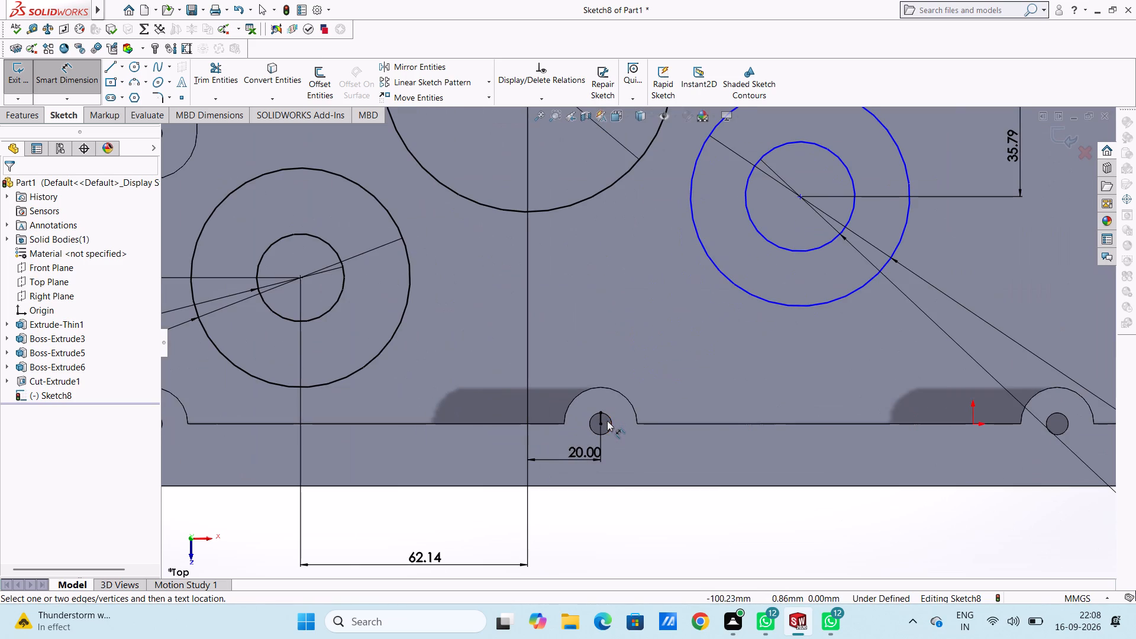
left_click(603, 424)
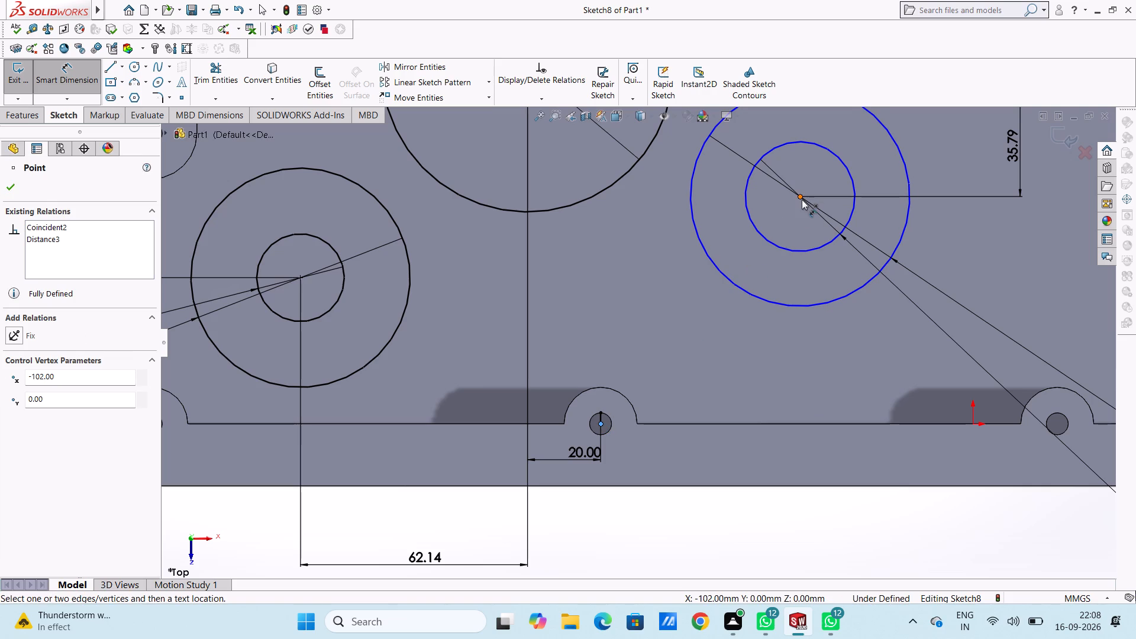
left_click(802, 199)
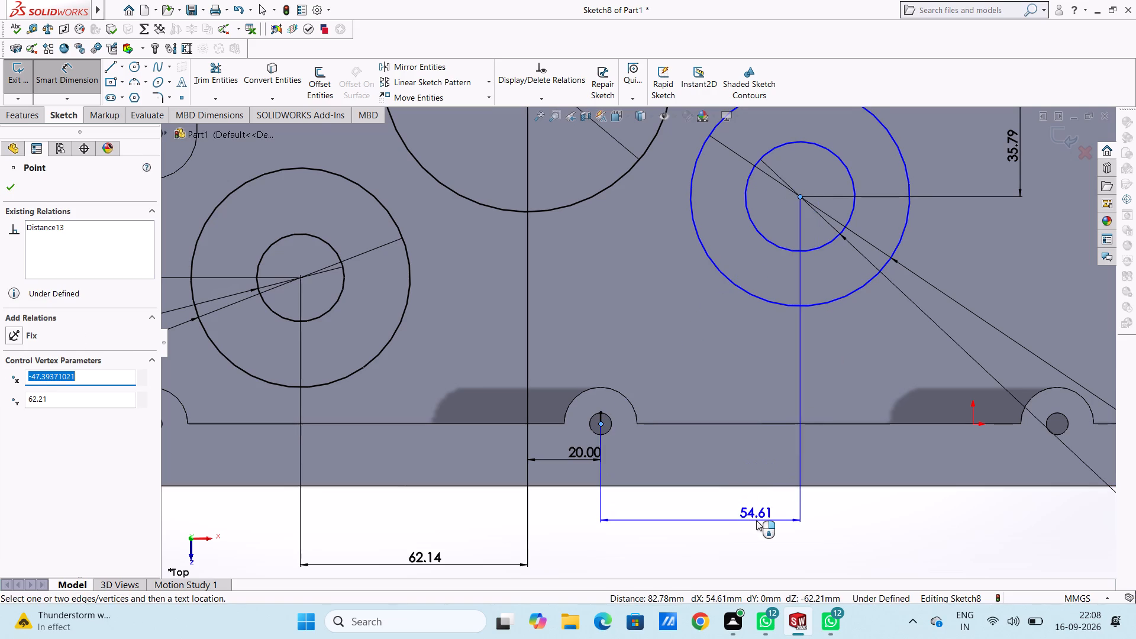
scroll(756, 520, "up", 4)
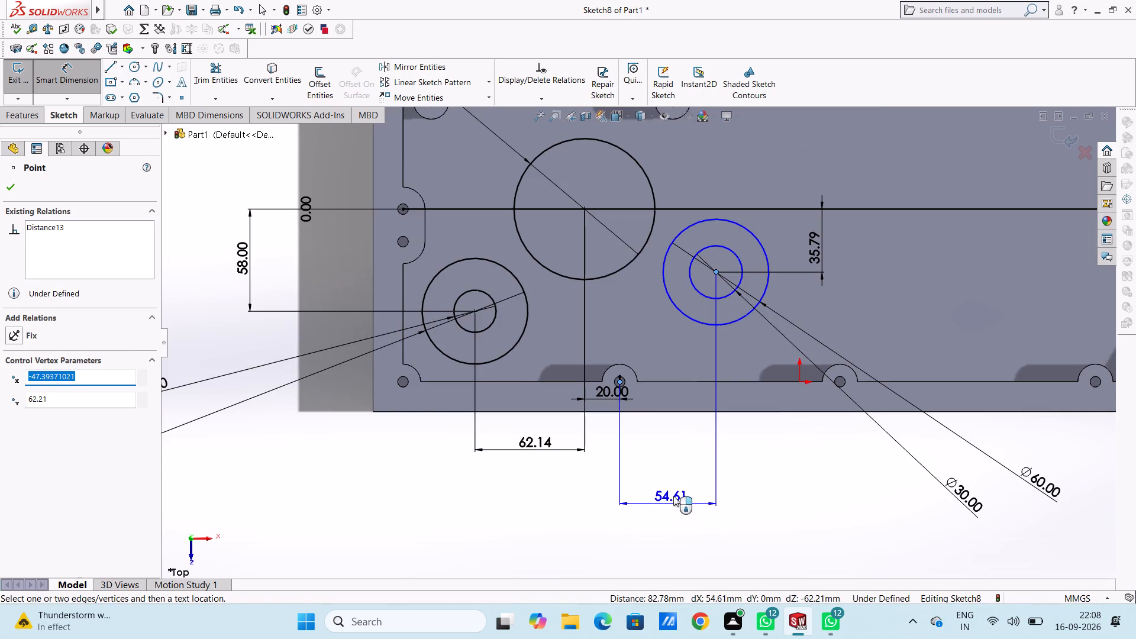
left_click(675, 489)
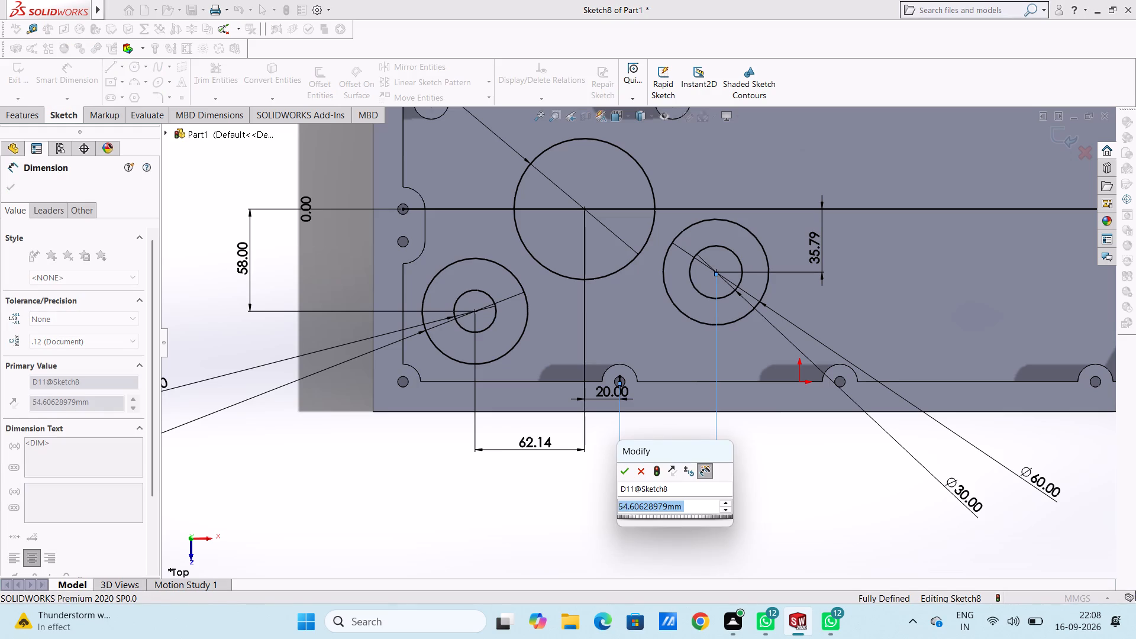
type("88")
key("Return")
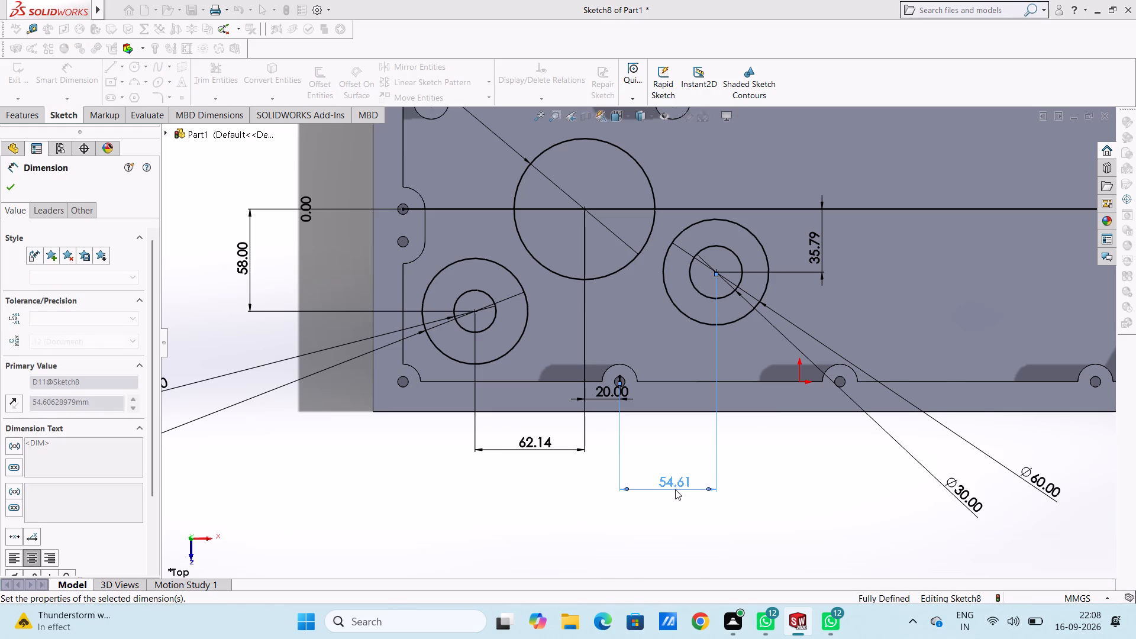
left_click(677, 456)
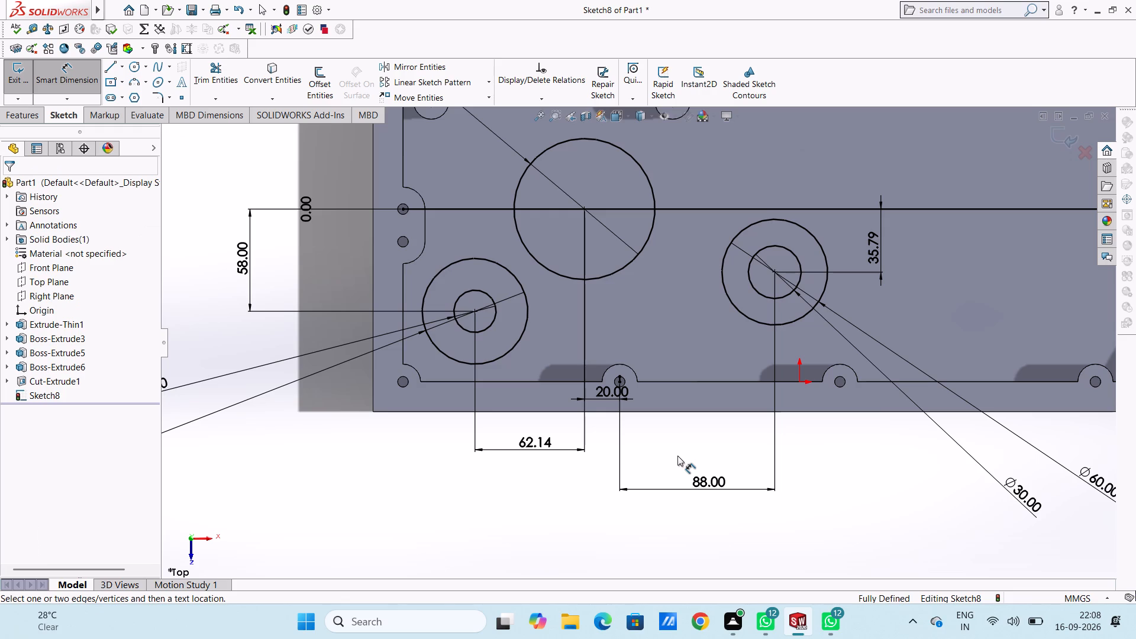
key("Escape")
key("Escape")
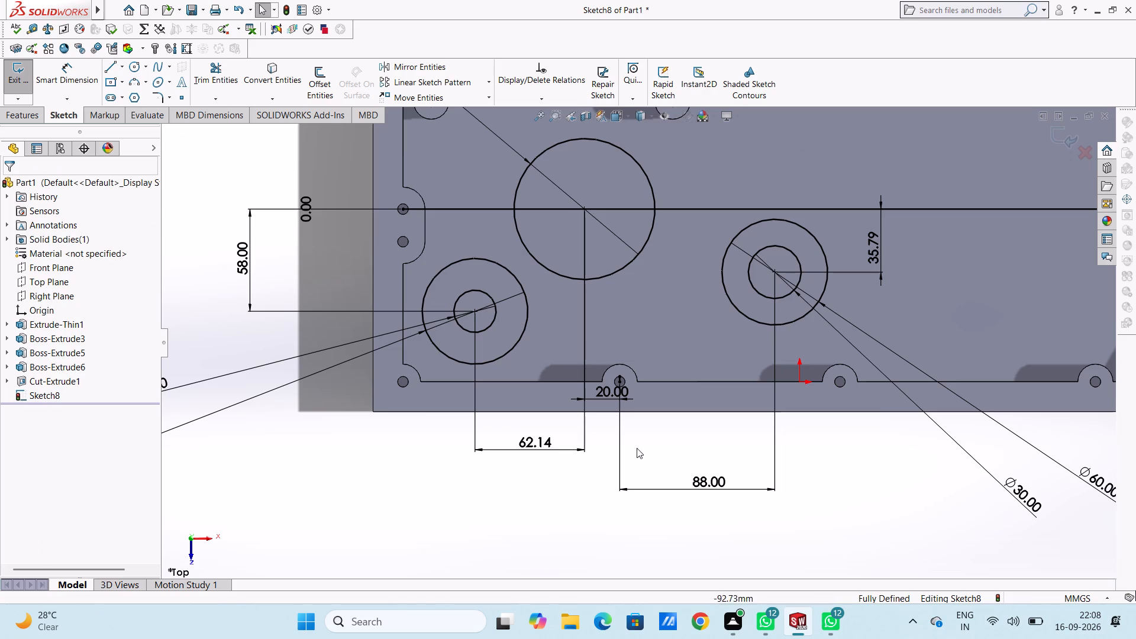
Draw a vertical line about 146 mm long upward from the lower-left concentric circles' centre, ending above the housing's upper wall.
scroll(625, 317, "down", 2)
scroll(625, 317, "up", 5)
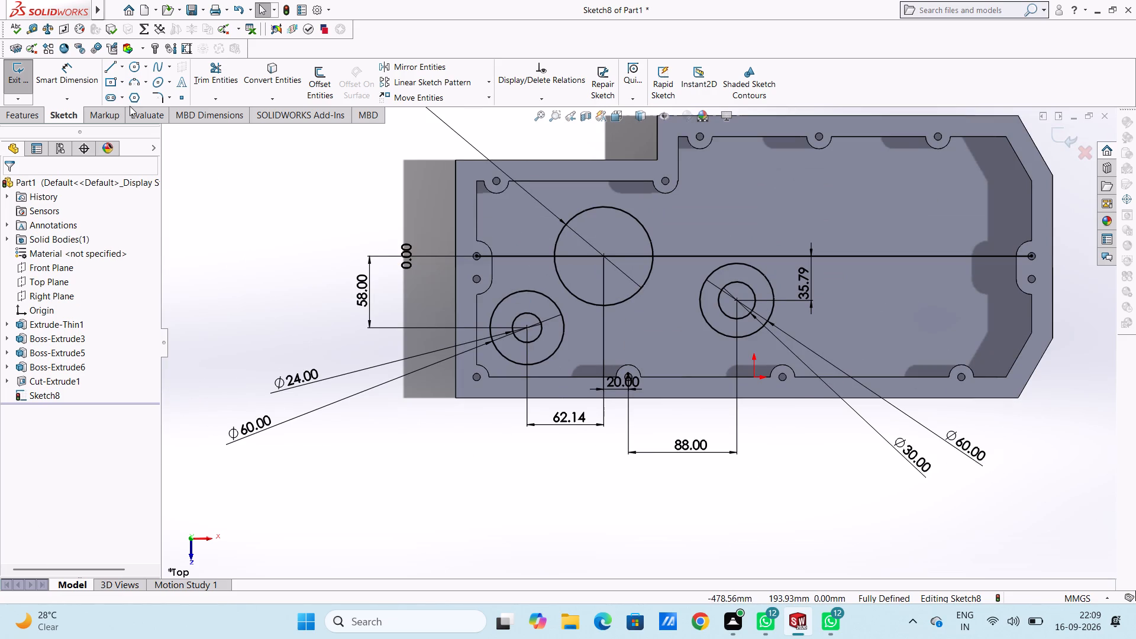
left_click(106, 67)
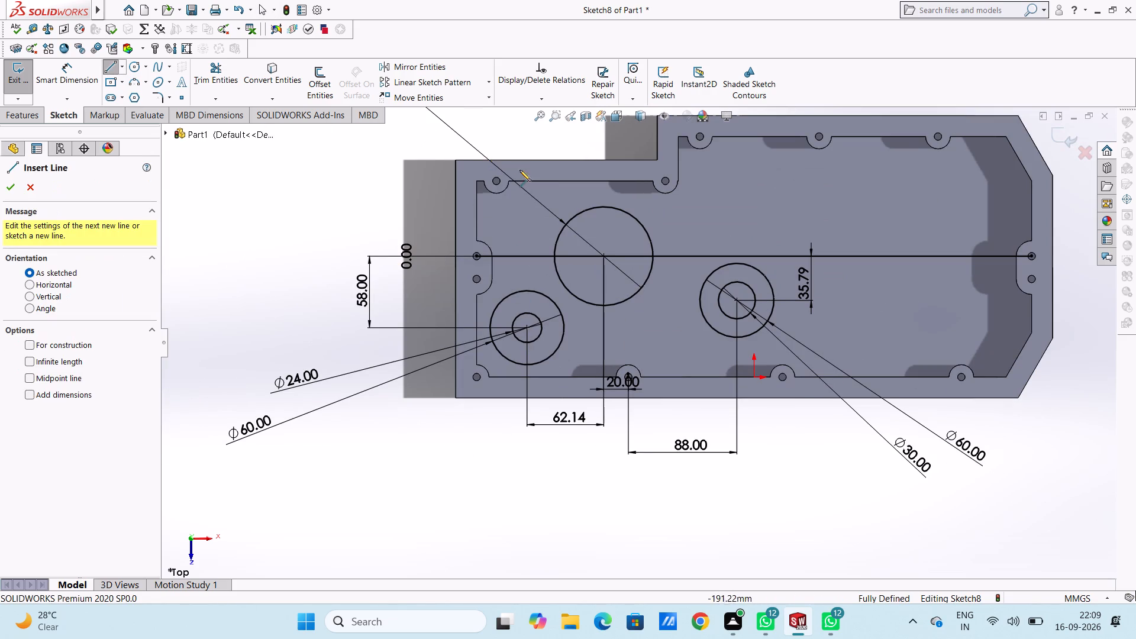
left_click(525, 330)
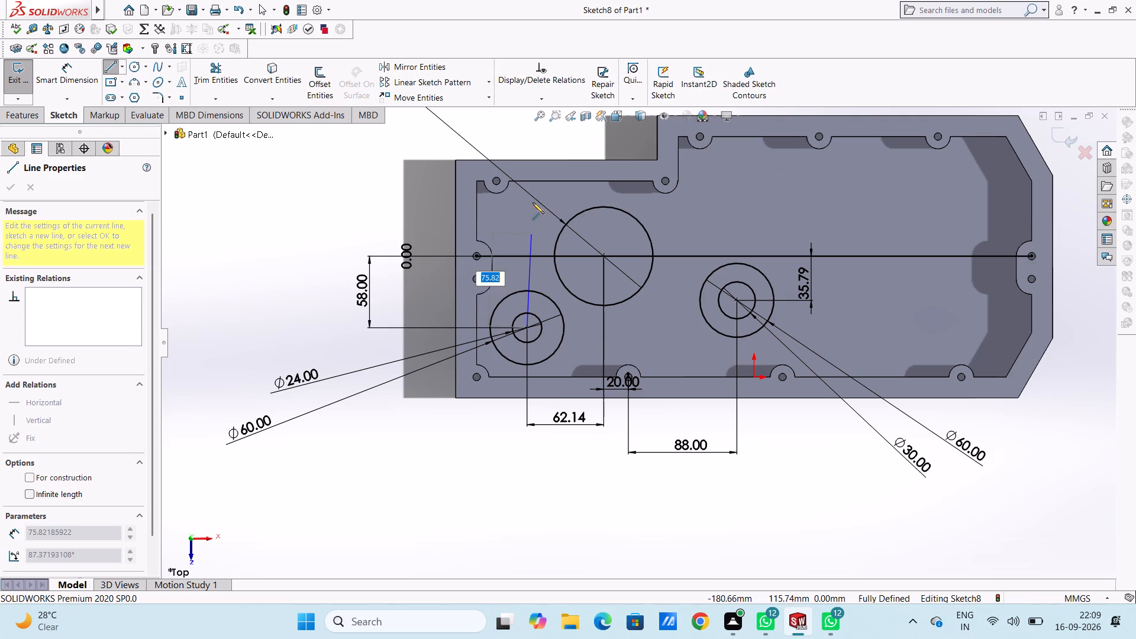
left_click(527, 147)
key("Escape")
key("Escape")
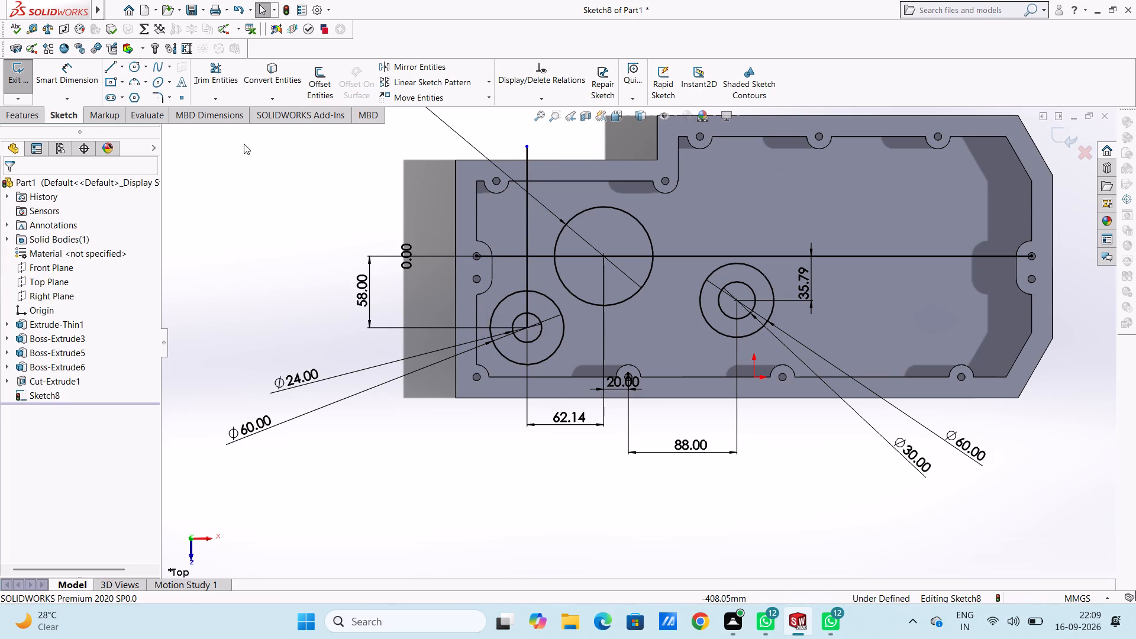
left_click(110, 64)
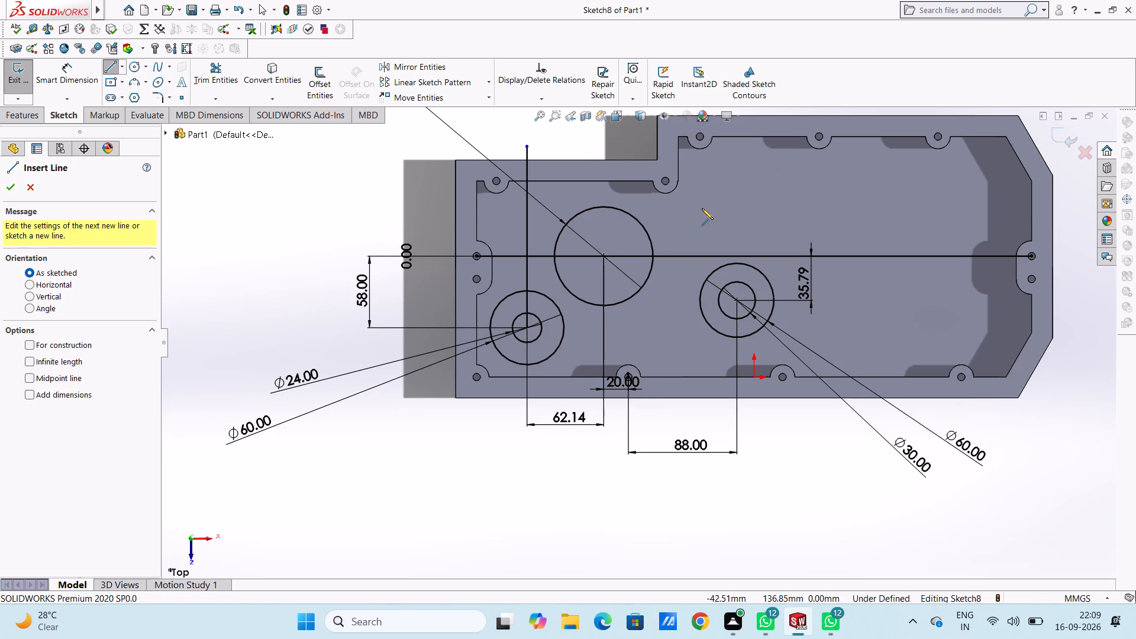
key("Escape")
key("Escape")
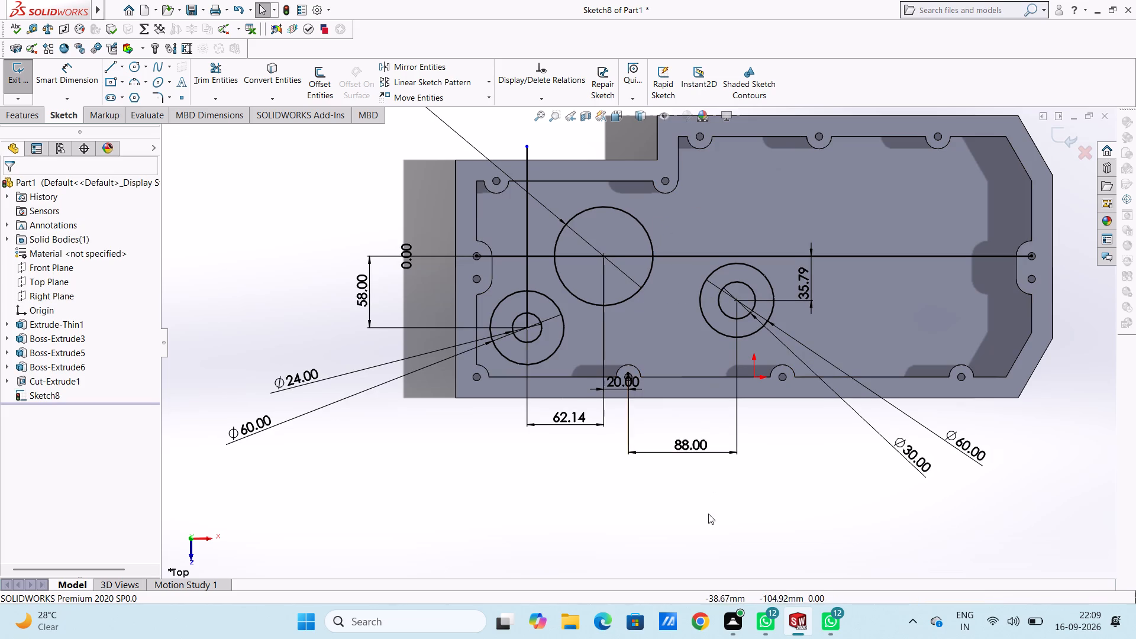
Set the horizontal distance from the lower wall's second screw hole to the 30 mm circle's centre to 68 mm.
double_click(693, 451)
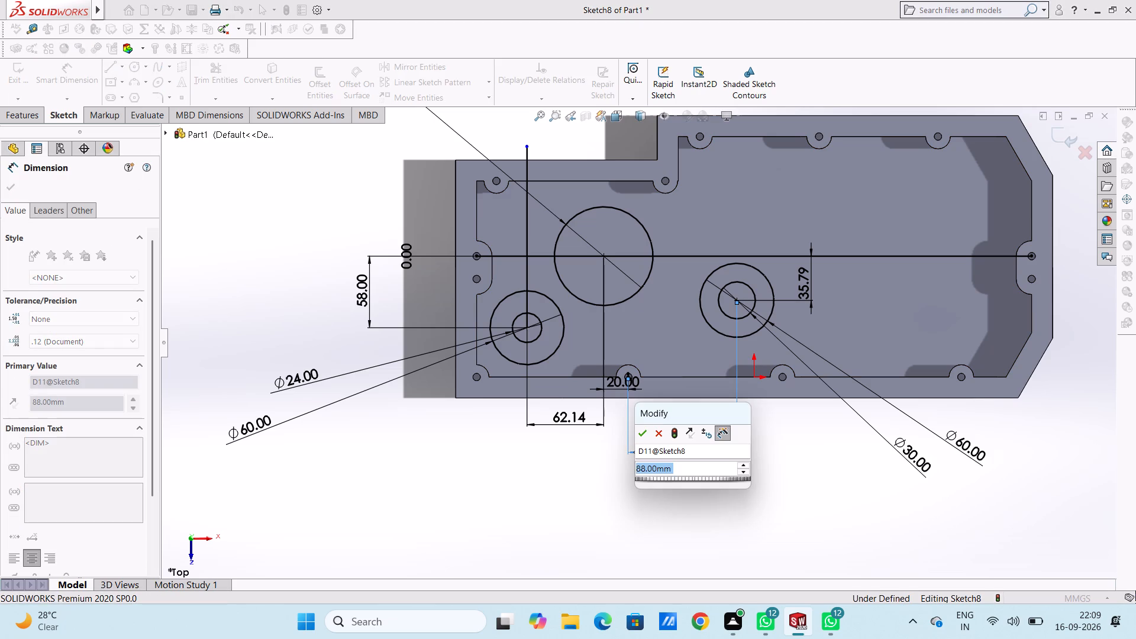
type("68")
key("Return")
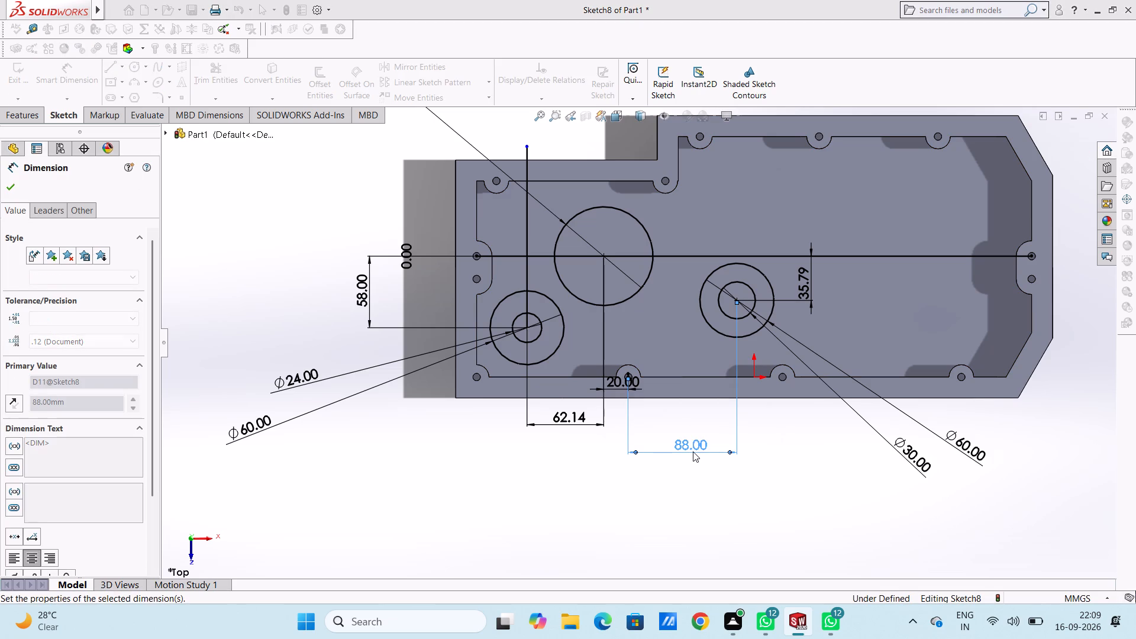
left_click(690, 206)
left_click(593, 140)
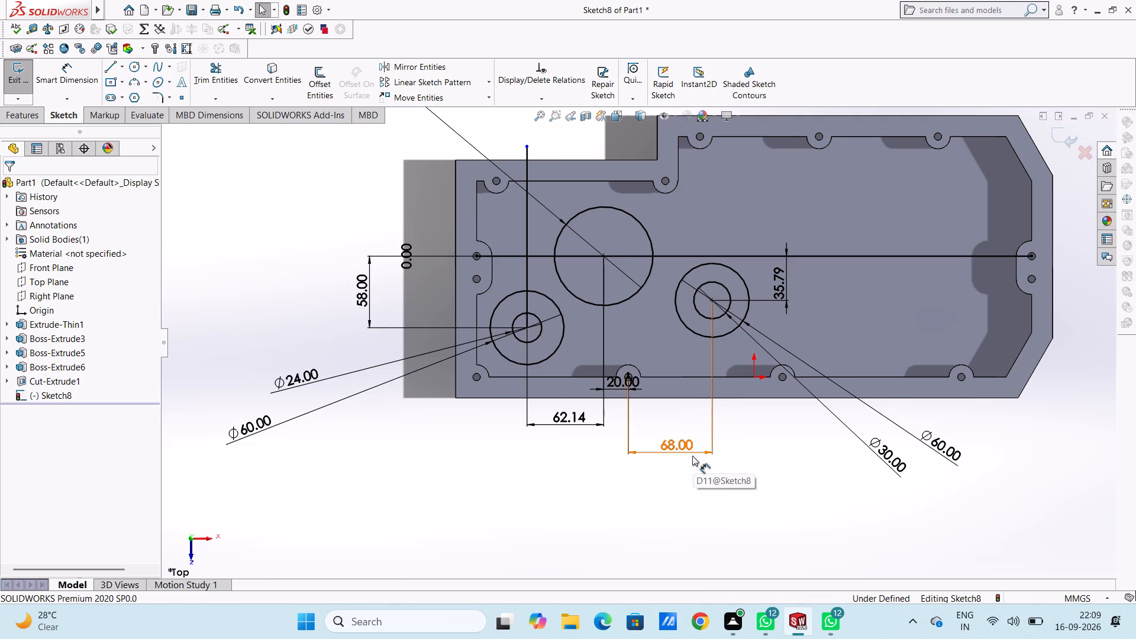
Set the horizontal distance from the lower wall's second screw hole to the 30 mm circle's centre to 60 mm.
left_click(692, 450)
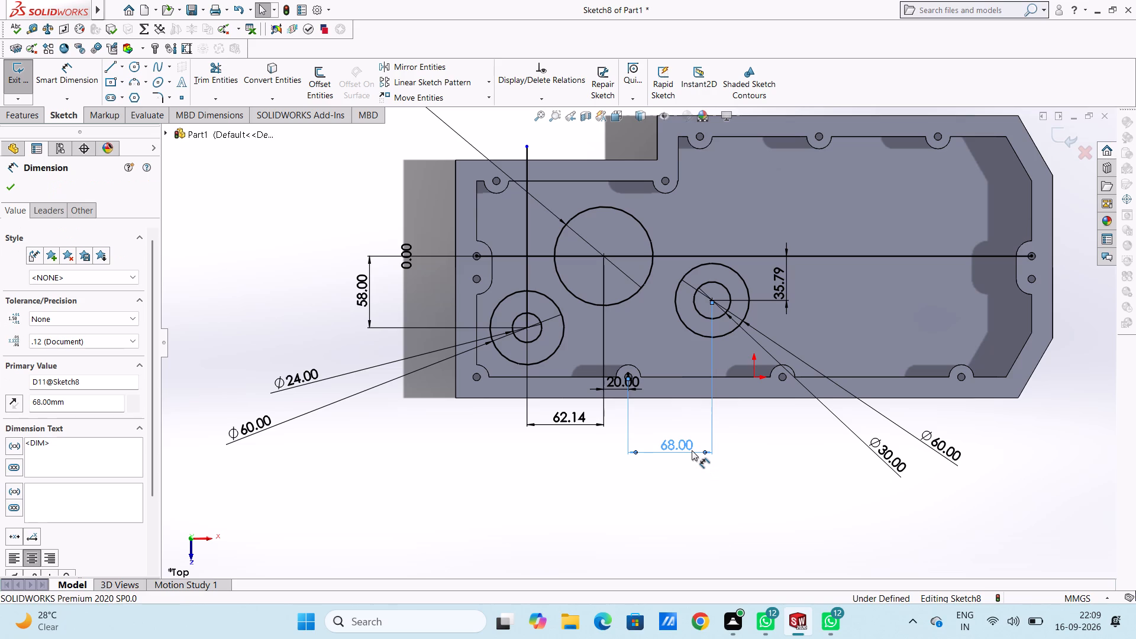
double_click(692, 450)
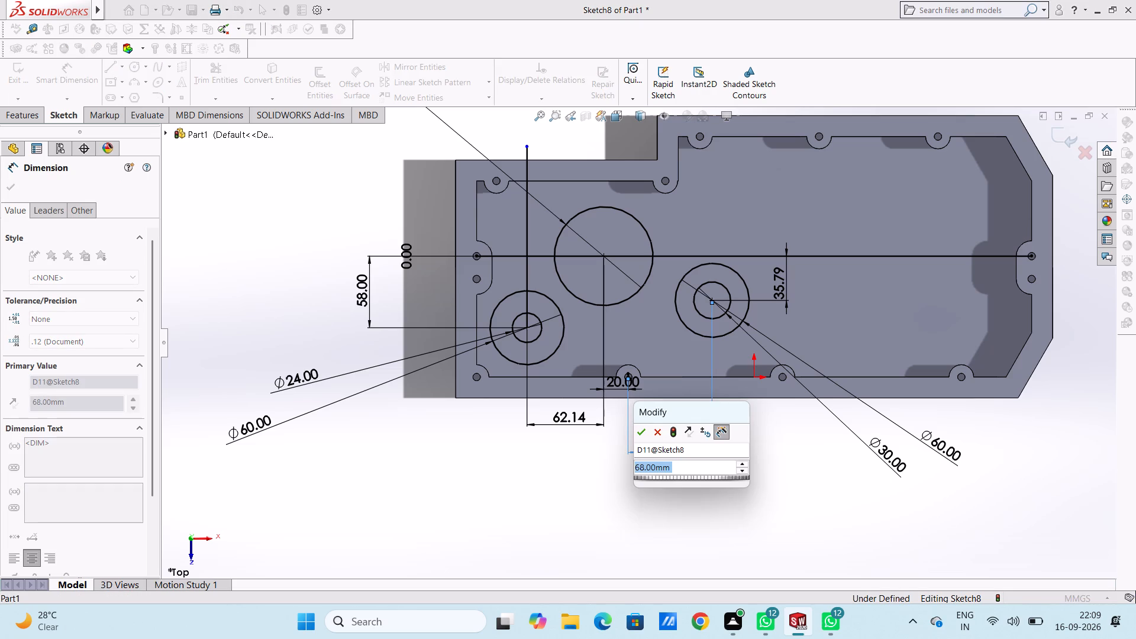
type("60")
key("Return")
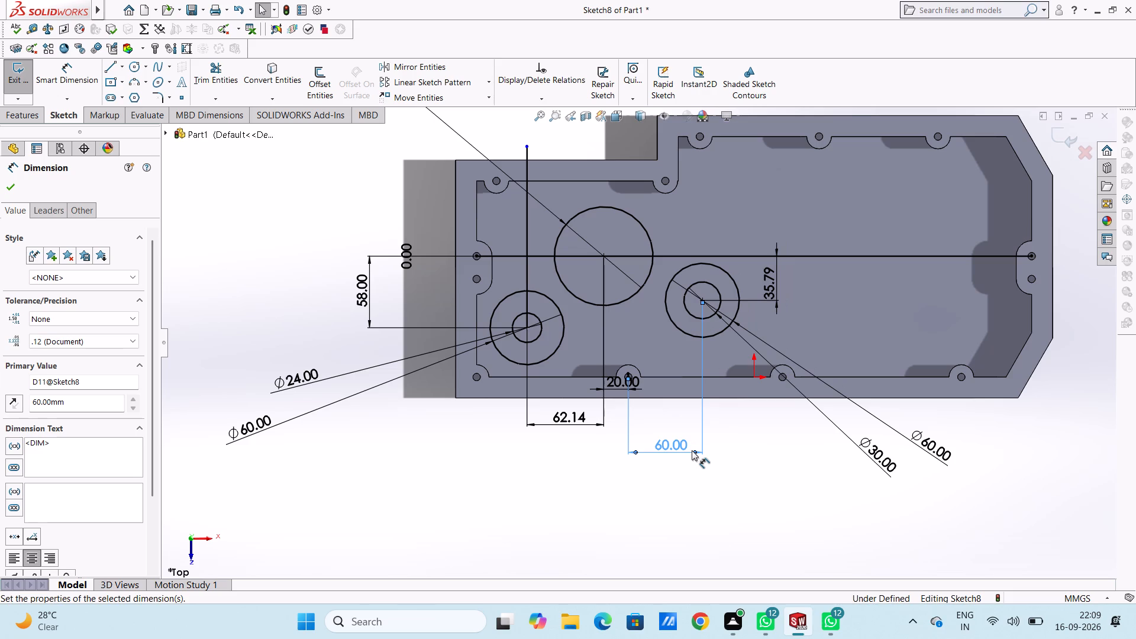
Set the horizontal distance from the lower wall's second screw hole to the 30 mm circle's centre to 65 mm.
double_click(692, 450)
left_click(667, 473)
double_click(670, 443)
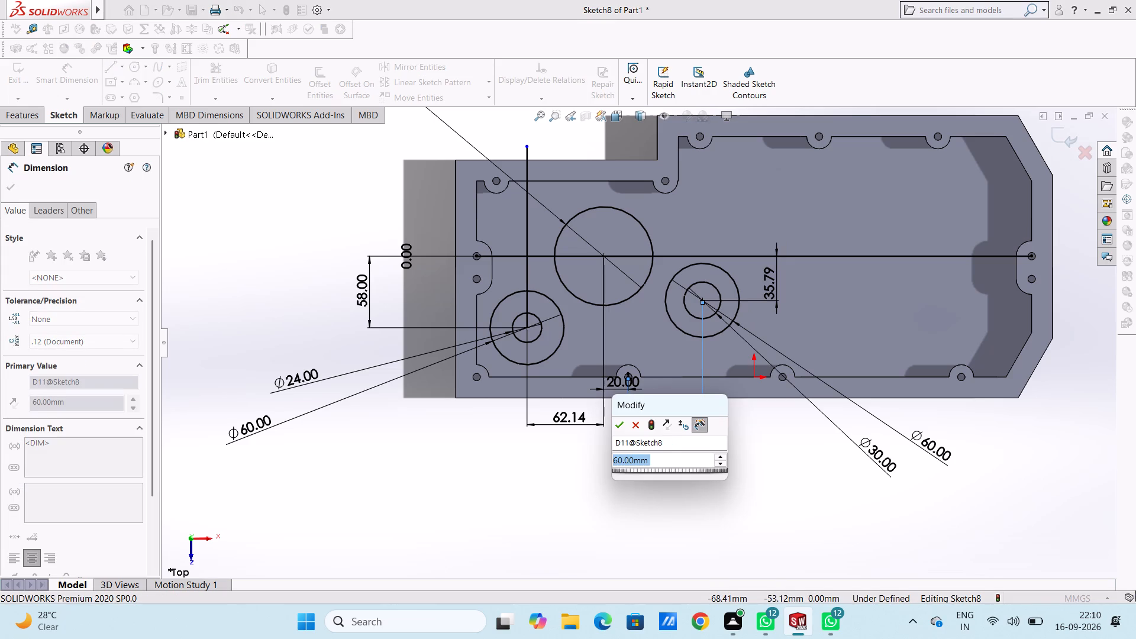
type("65")
key("Return")
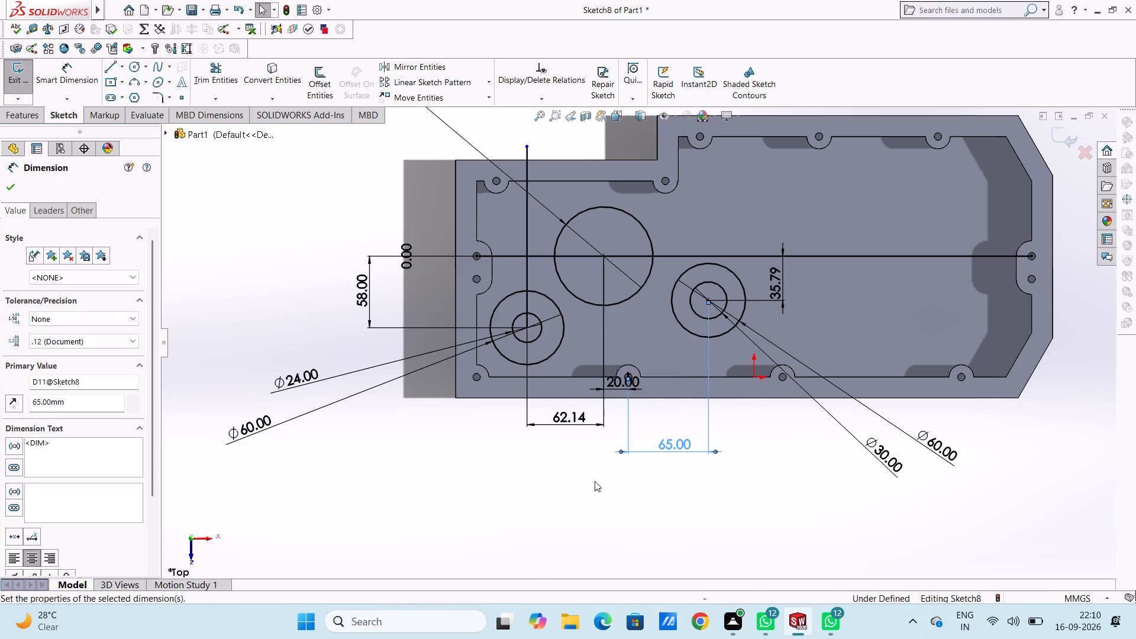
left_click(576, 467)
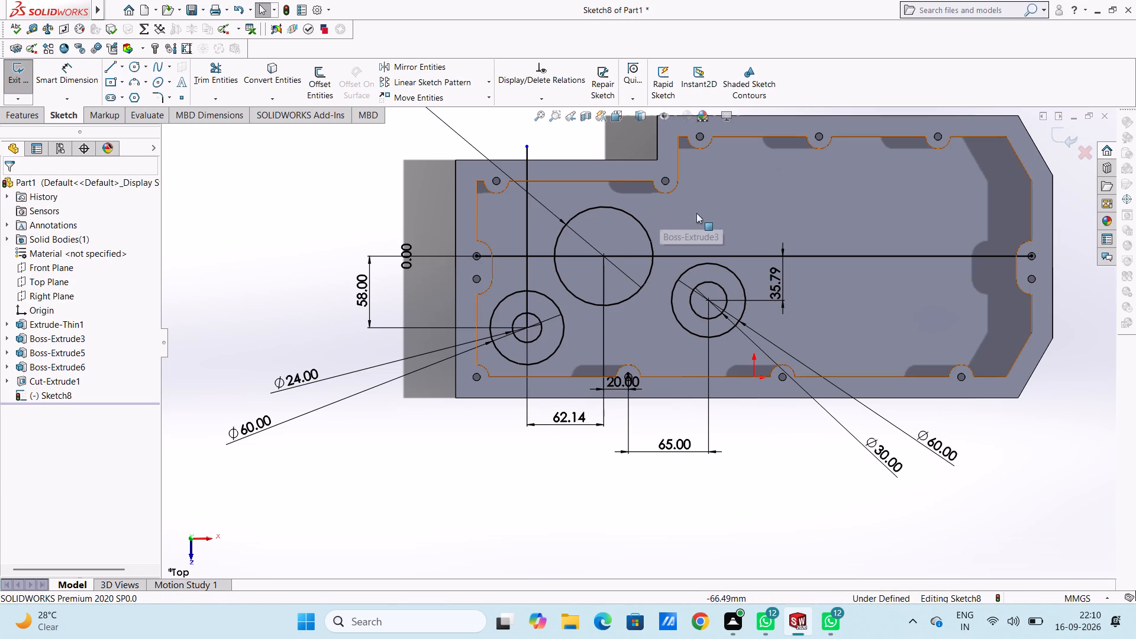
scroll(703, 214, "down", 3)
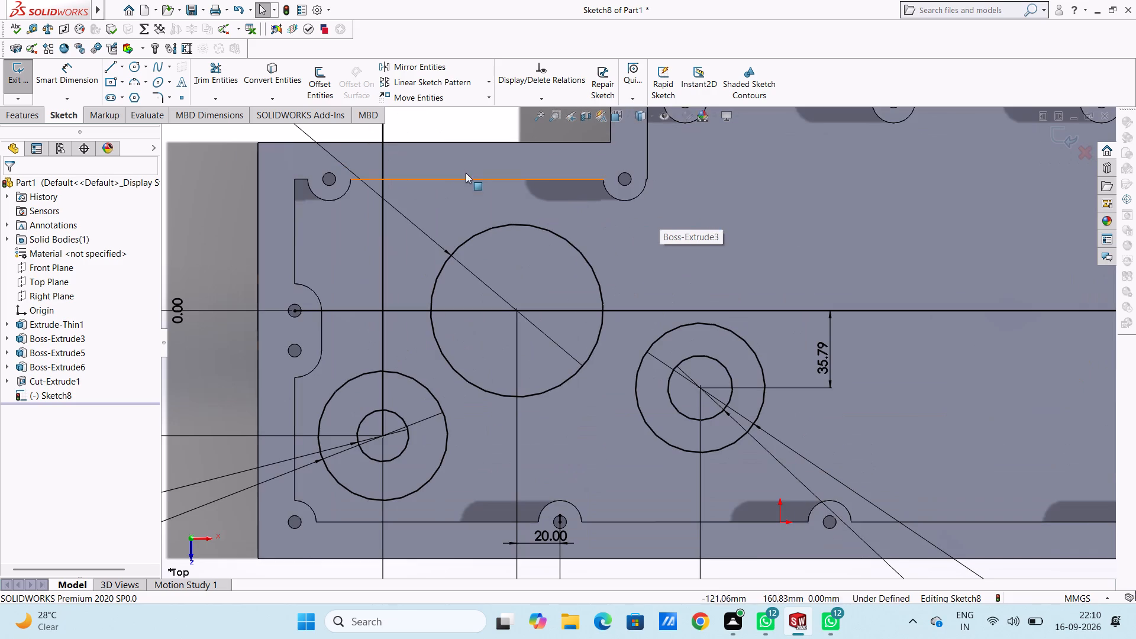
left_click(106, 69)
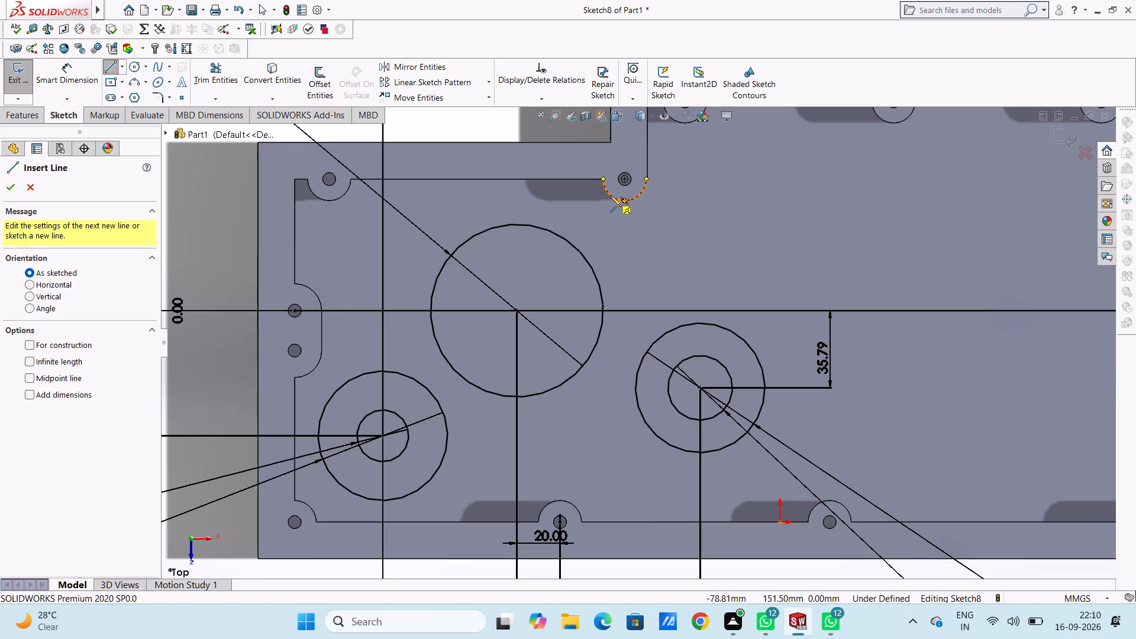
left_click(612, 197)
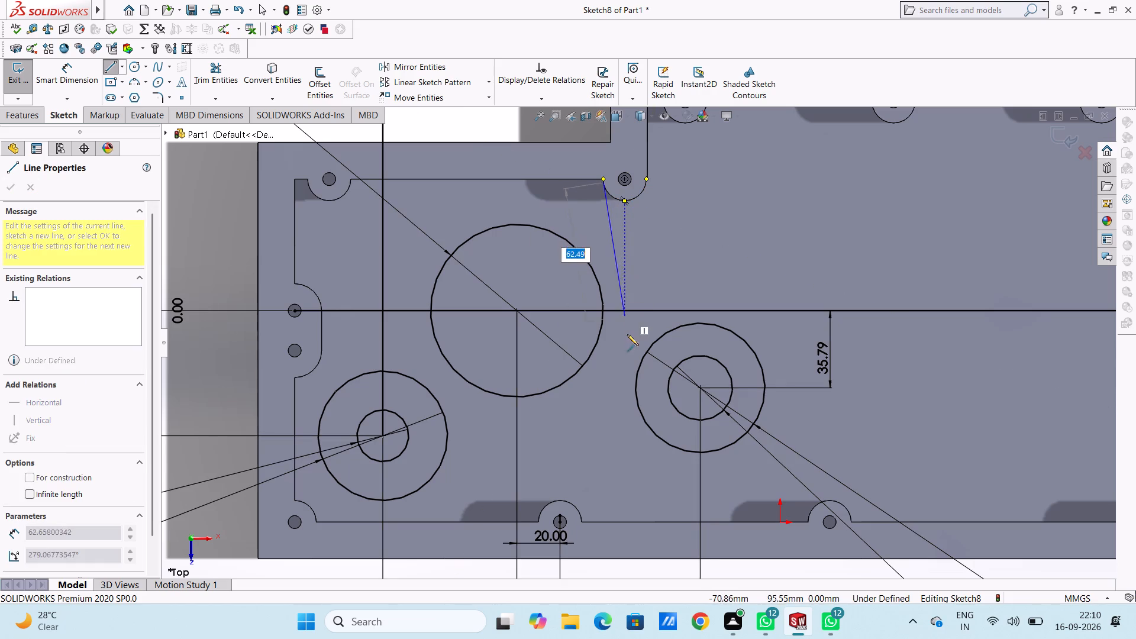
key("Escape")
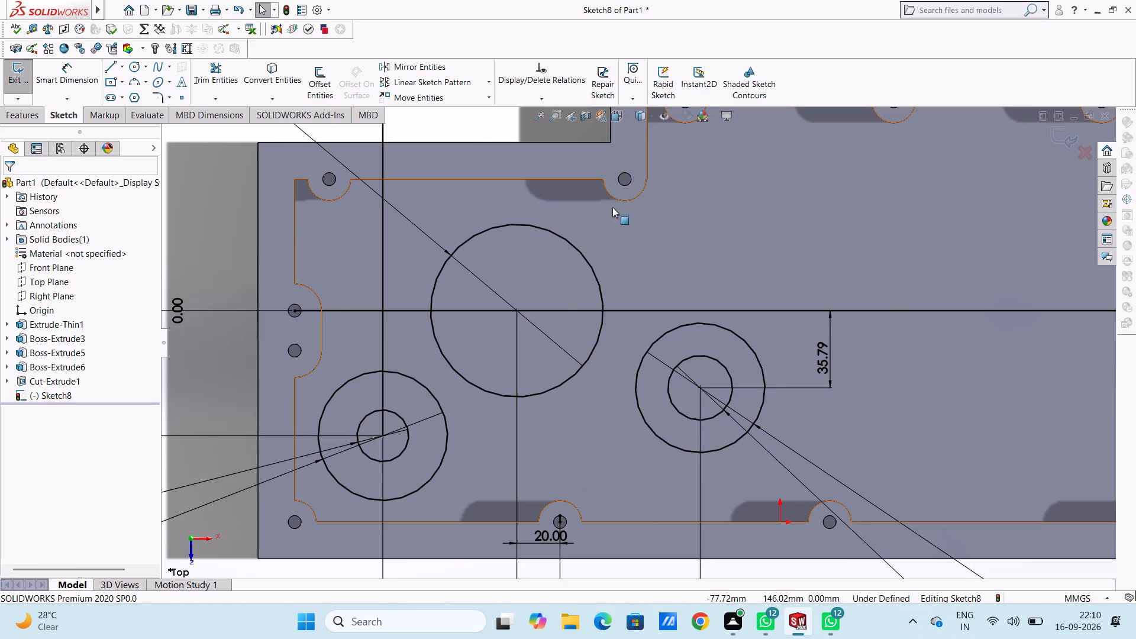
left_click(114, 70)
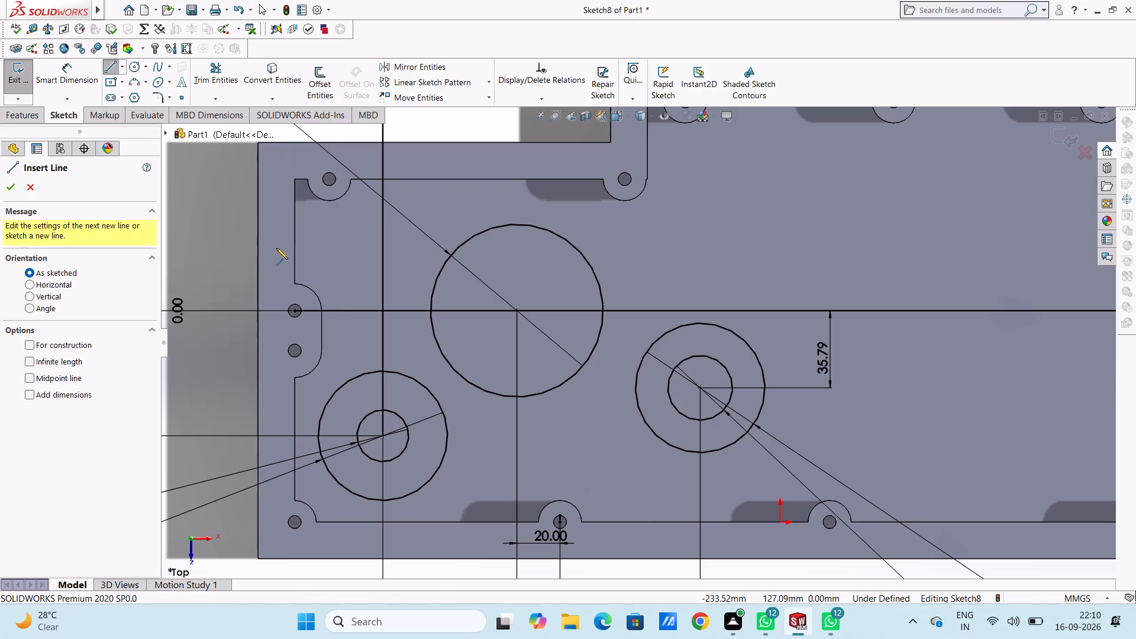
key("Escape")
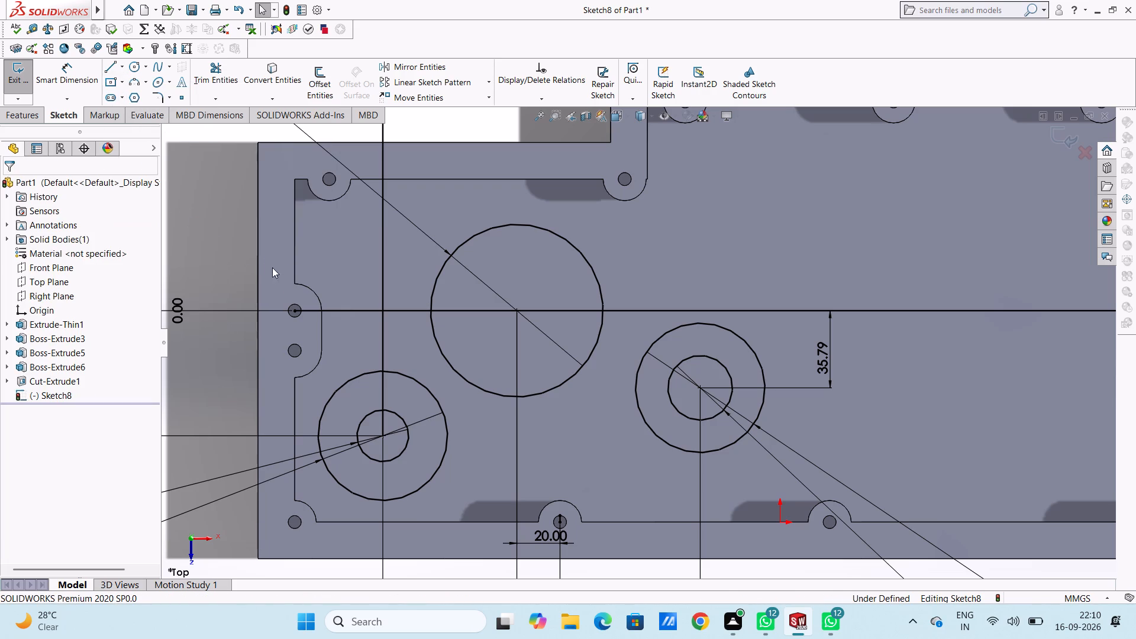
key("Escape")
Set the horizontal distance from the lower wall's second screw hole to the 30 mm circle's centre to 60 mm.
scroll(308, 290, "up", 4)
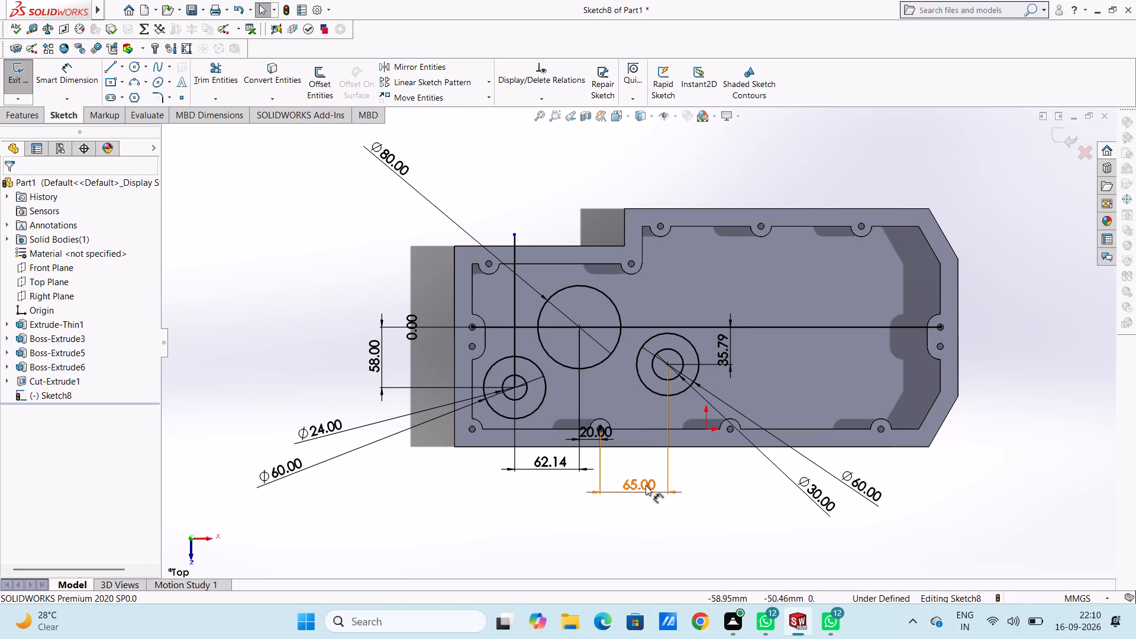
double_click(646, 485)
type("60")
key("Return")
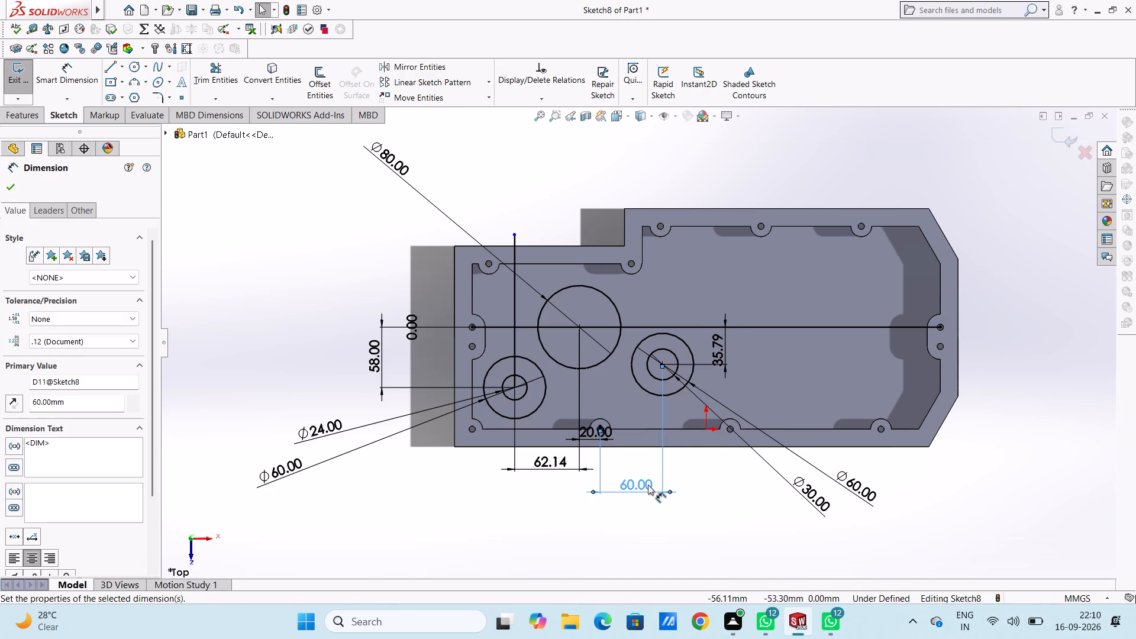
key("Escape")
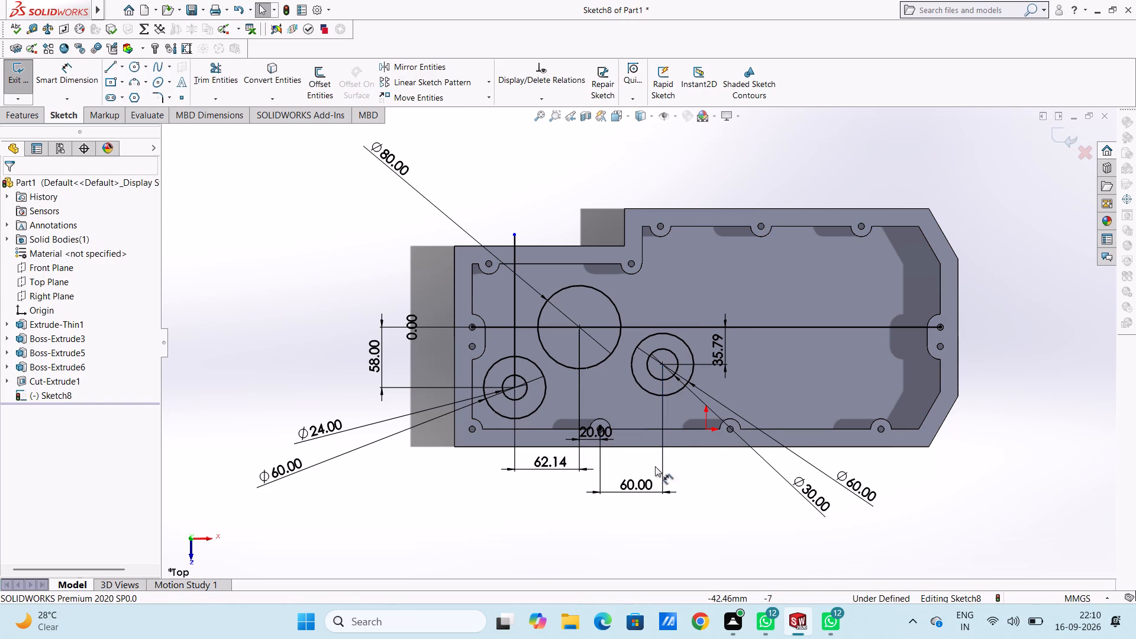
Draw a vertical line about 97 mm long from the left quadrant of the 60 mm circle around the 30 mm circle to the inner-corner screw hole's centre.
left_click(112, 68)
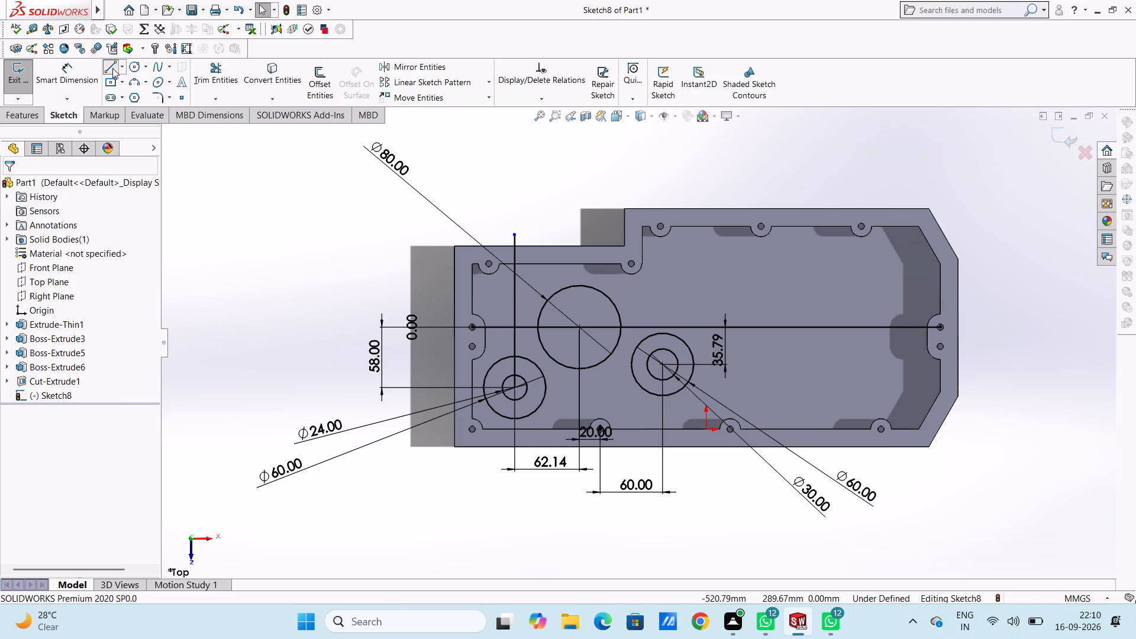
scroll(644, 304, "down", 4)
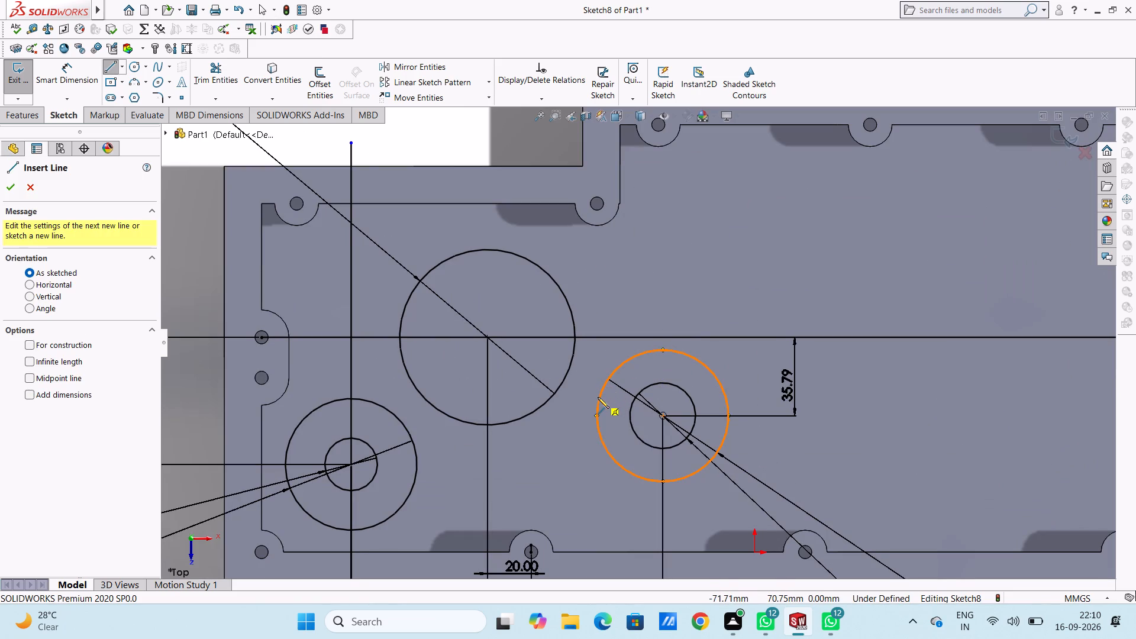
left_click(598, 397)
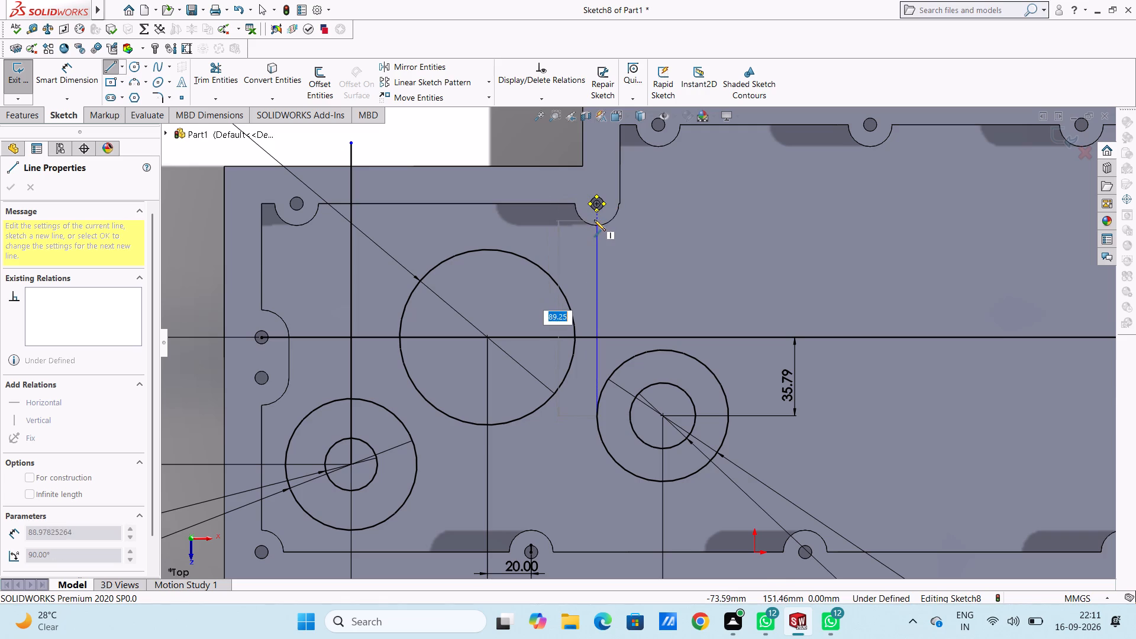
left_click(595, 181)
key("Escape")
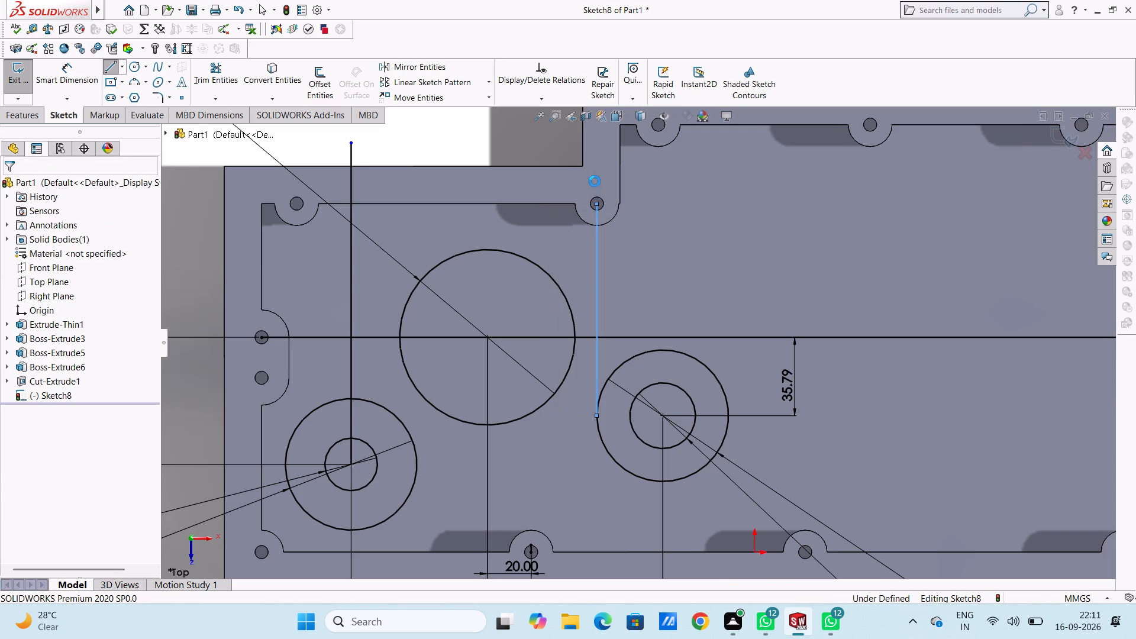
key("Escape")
Set the horizontal distance from the lower wall's second screw hole to the 30 mm circle's centre to 58 mm.
scroll(672, 406, "up", 3)
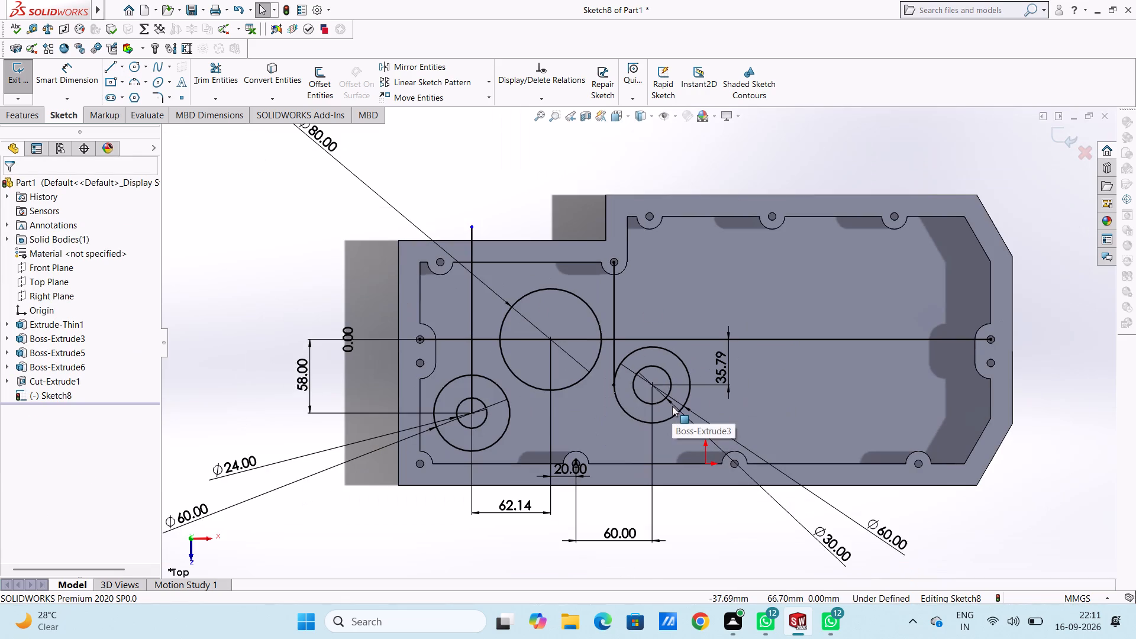
double_click(648, 541)
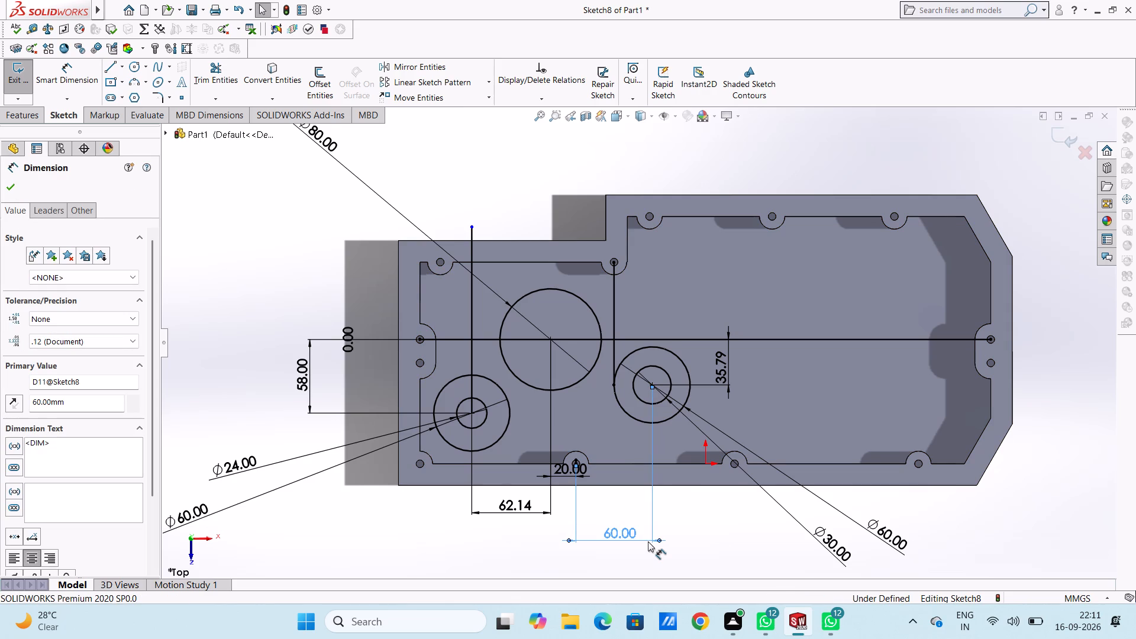
left_click(601, 548)
double_click(612, 540)
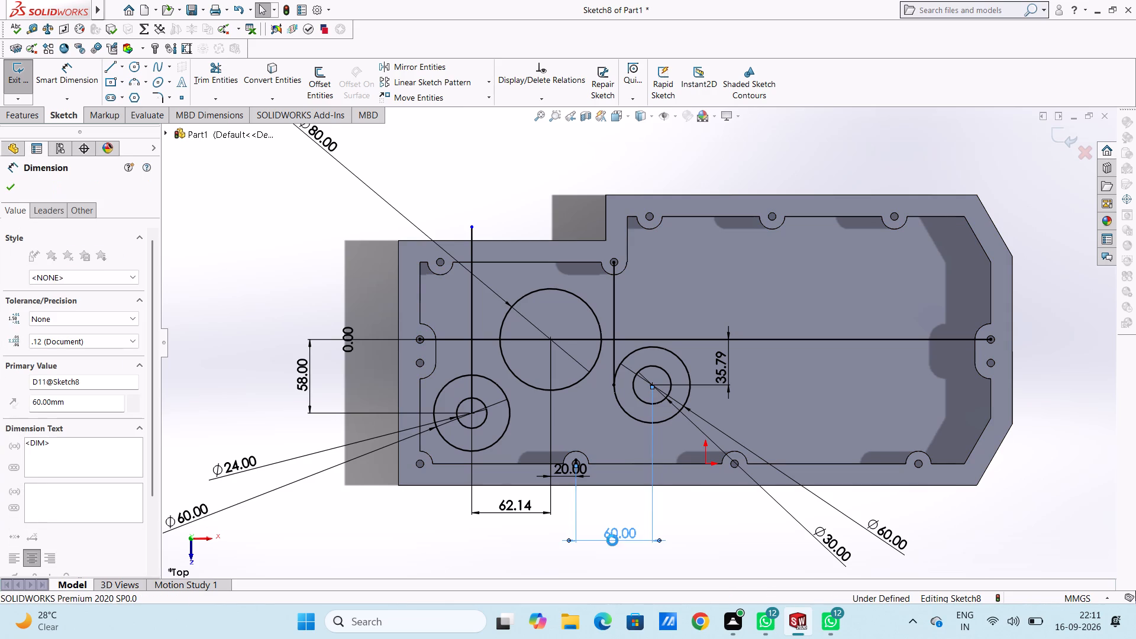
type("58")
key("Return")
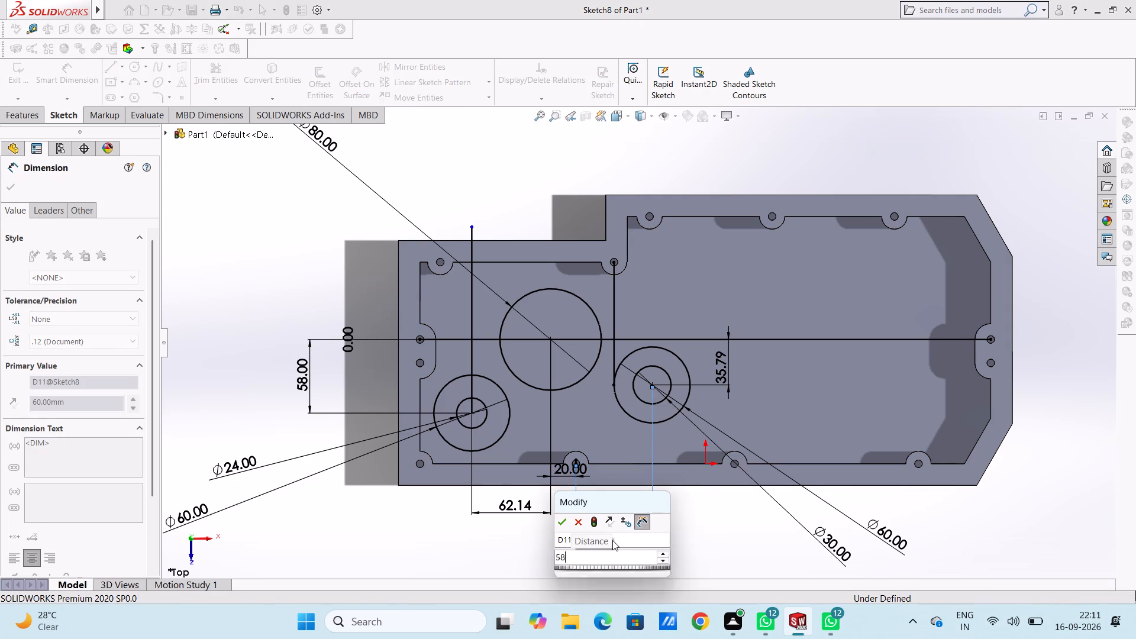
left_click(678, 525)
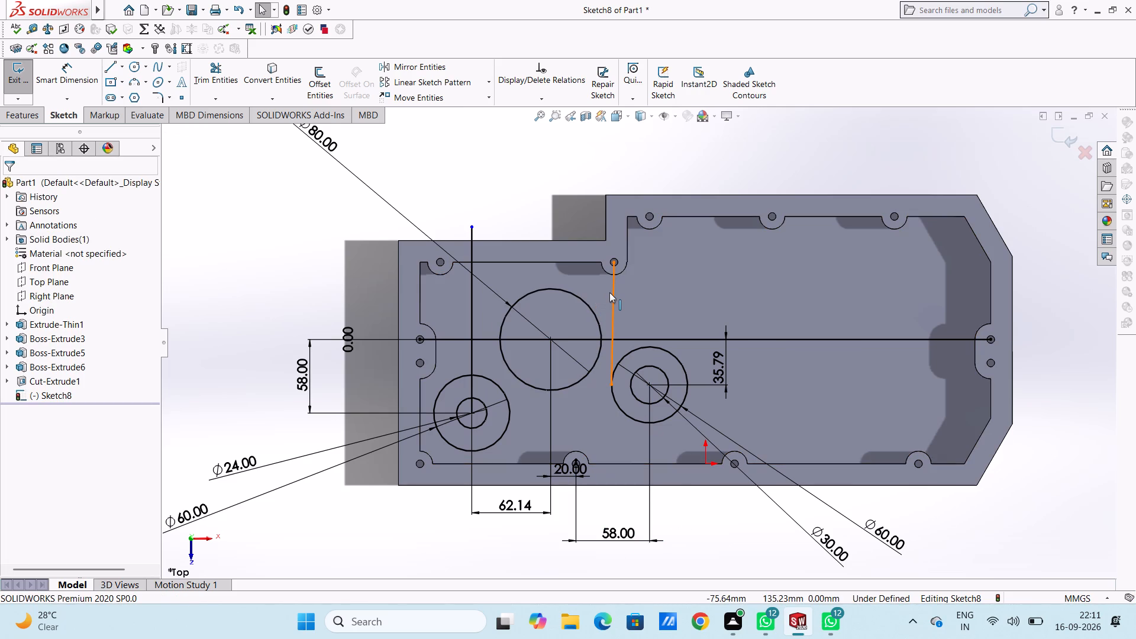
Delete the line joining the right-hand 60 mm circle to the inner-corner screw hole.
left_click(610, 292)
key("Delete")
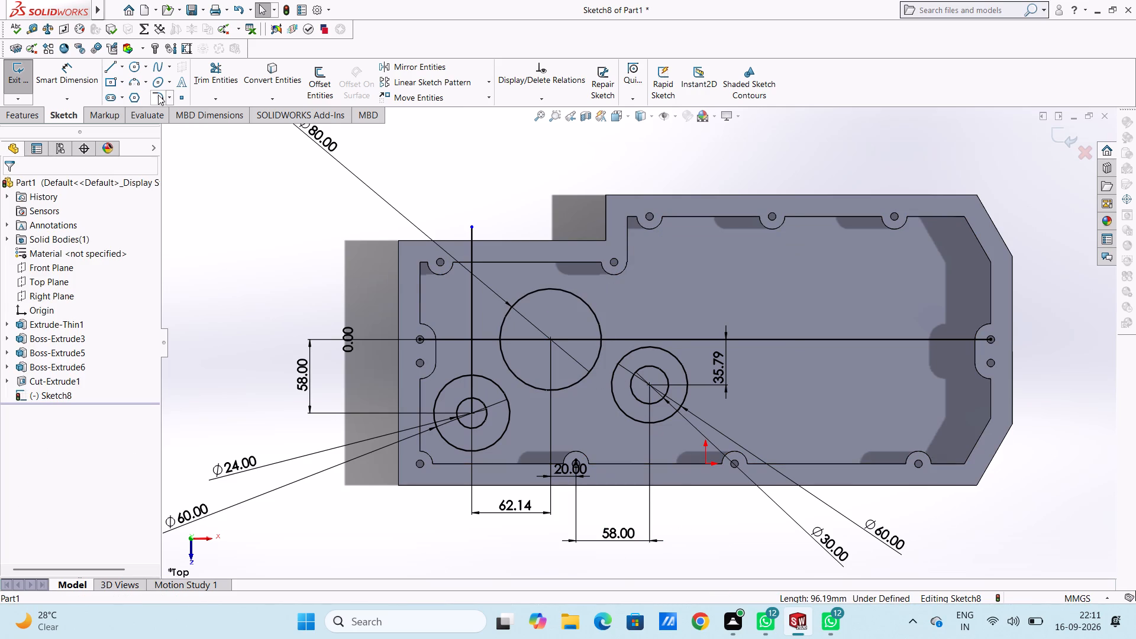
Draw a vertical line about 110 mm long upward from the right-hand 60 mm circle's left quadrant, ending past the inner-corner screw hole.
left_click(117, 70)
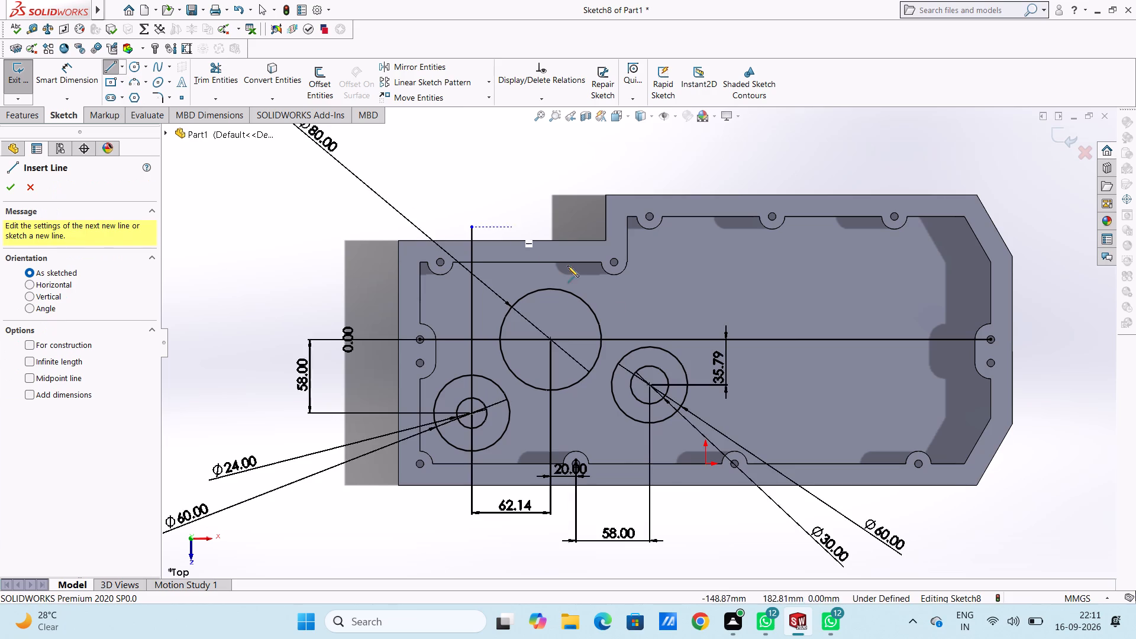
left_click(612, 385)
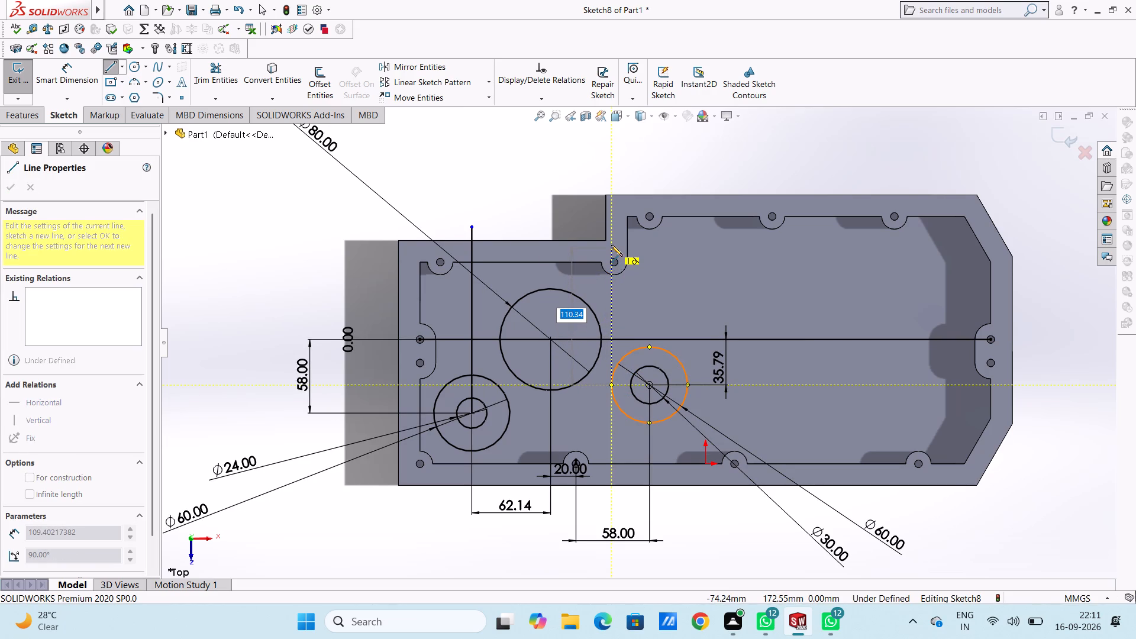
left_click(611, 245)
key("Escape")
key("Escape")
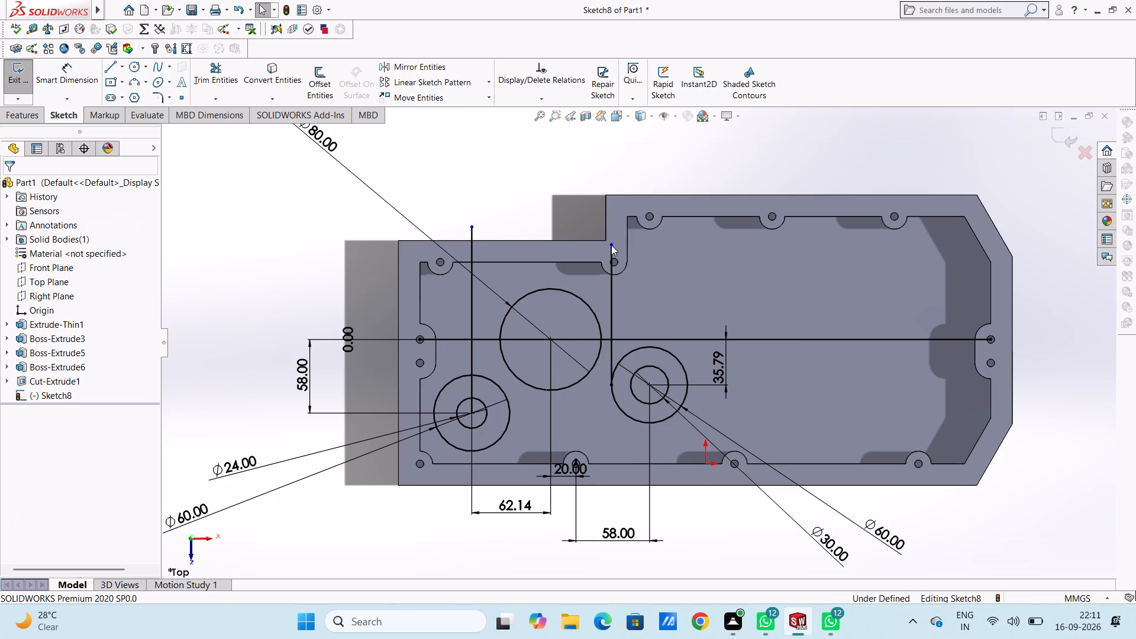
Sketch a three-point arc of about 10 mm radius along the inner-corner boss edge, from the new vertical line to the upper wall's inner edge.
scroll(611, 245, "down", 3)
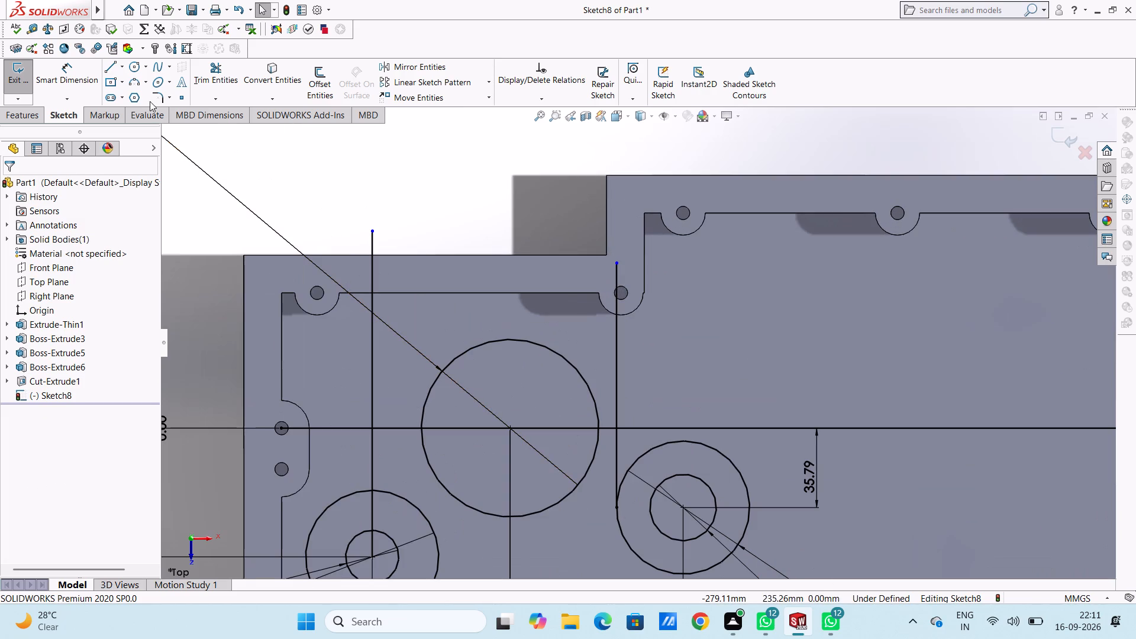
left_click(138, 85)
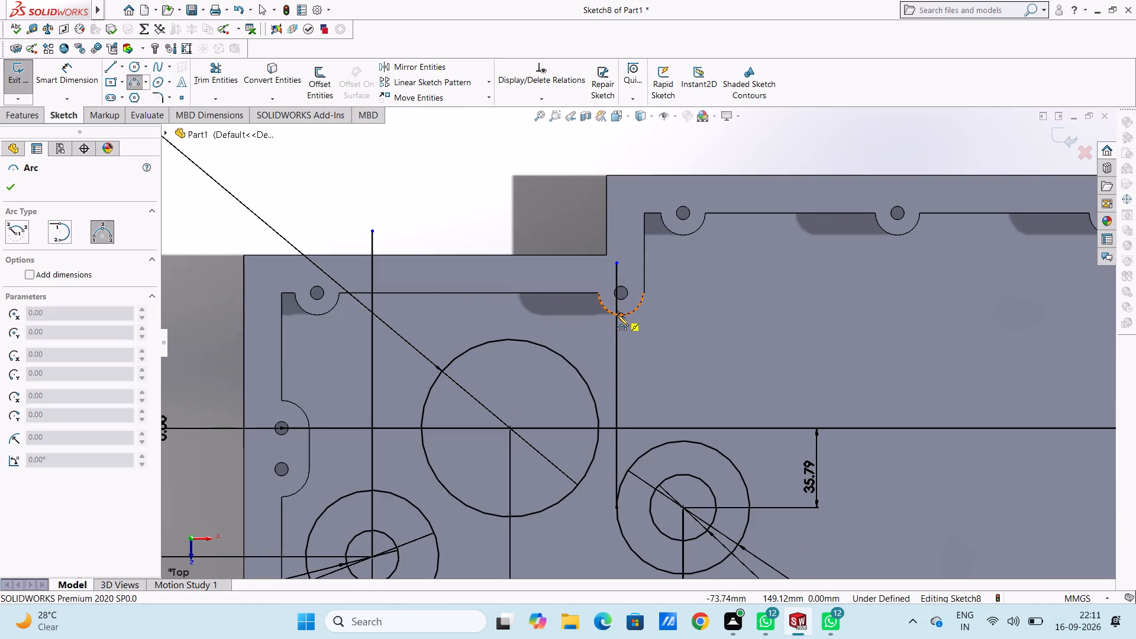
scroll(617, 315, "down", 4)
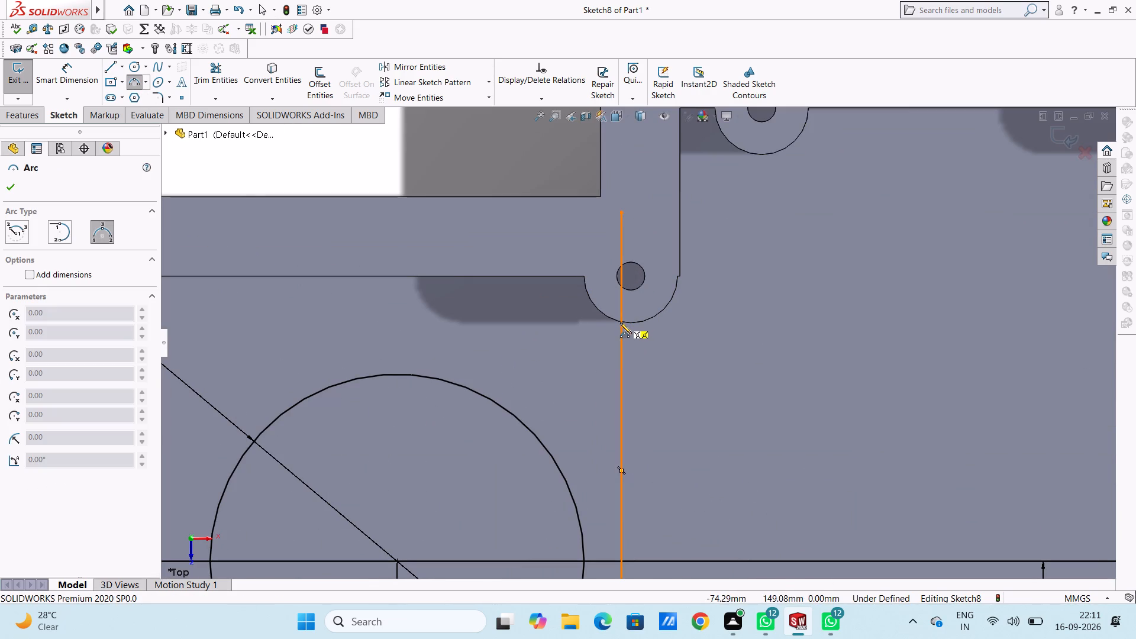
left_click(620, 322)
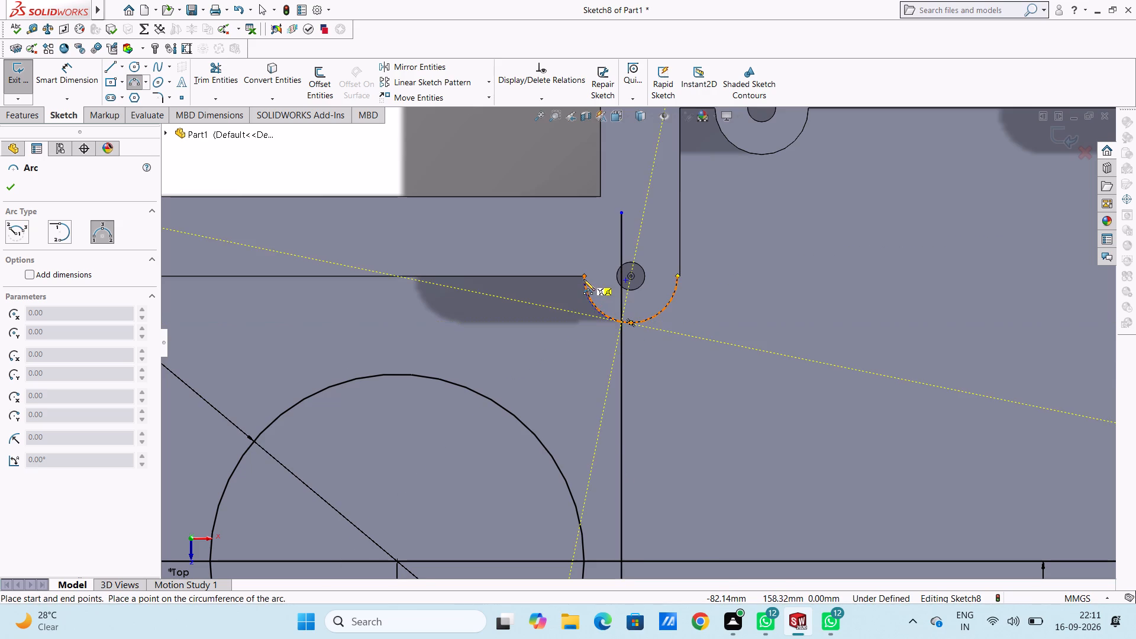
left_click(583, 277)
left_click(585, 283)
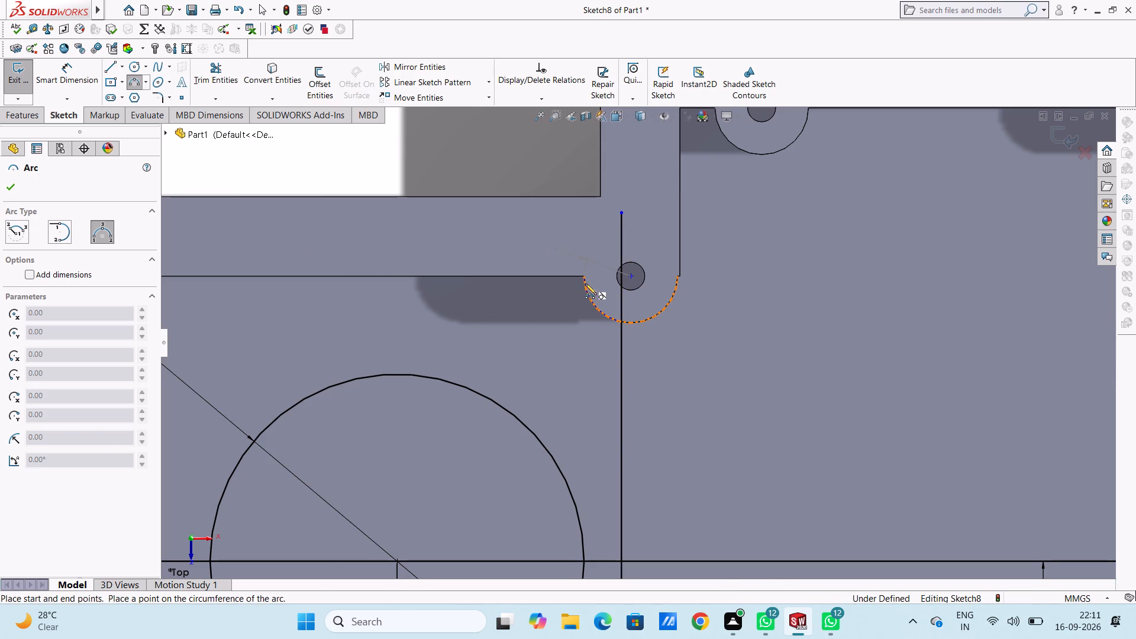
Draw a horizontal line about 102 mm long along the upper wall's inner edge, from the left vertical line to the arc's end.
scroll(585, 283, "up", 7)
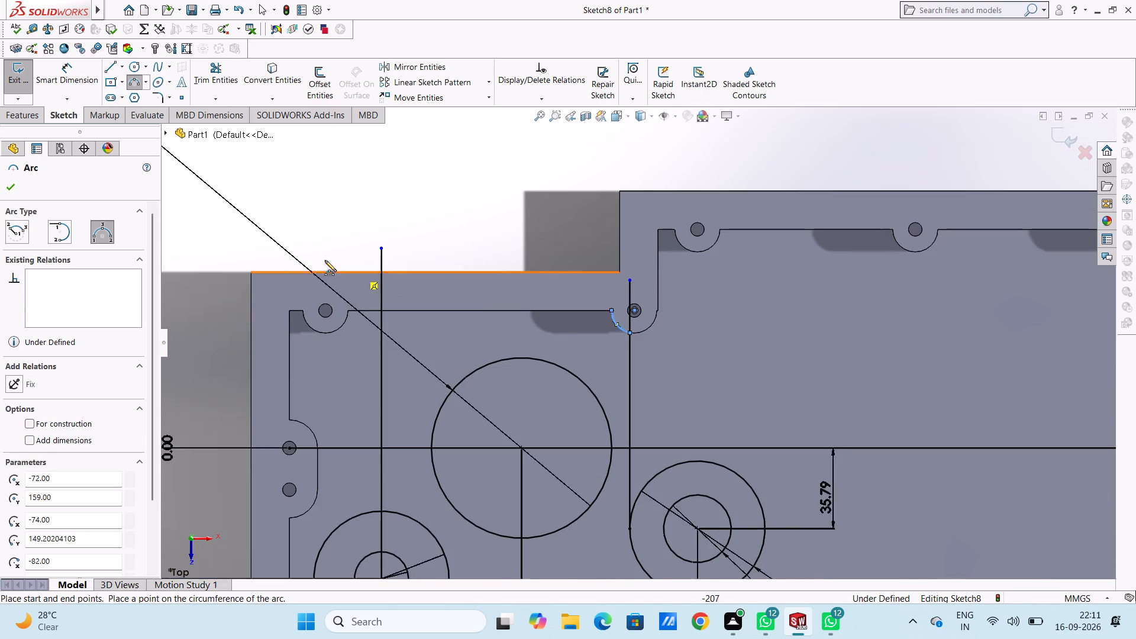
left_click(106, 66)
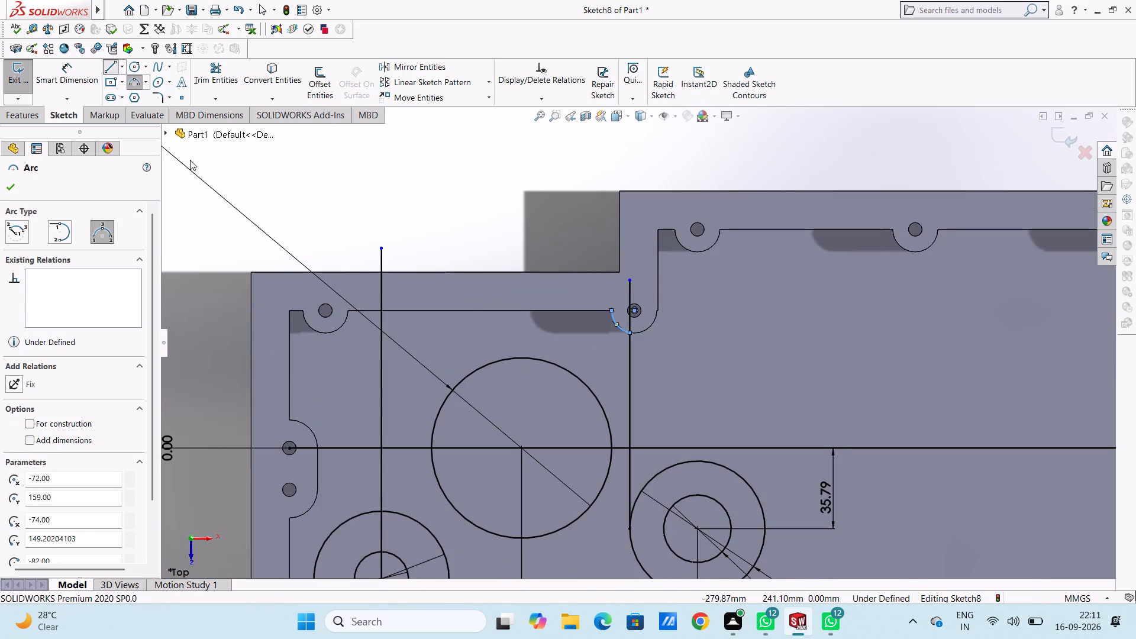
left_click(380, 311)
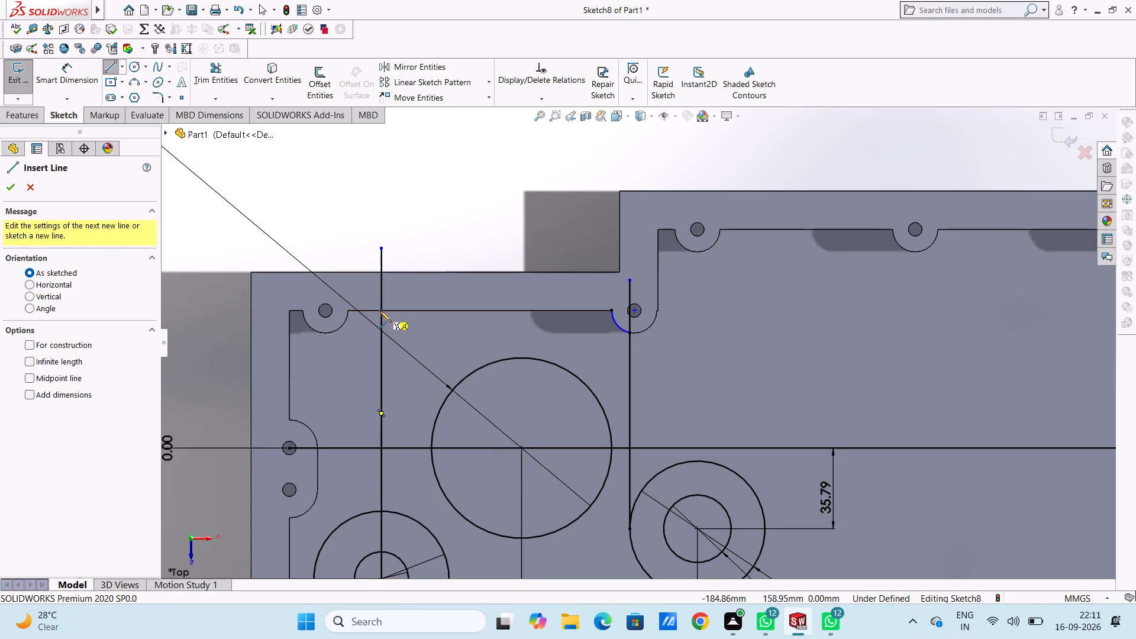
left_click(612, 311)
key("Escape")
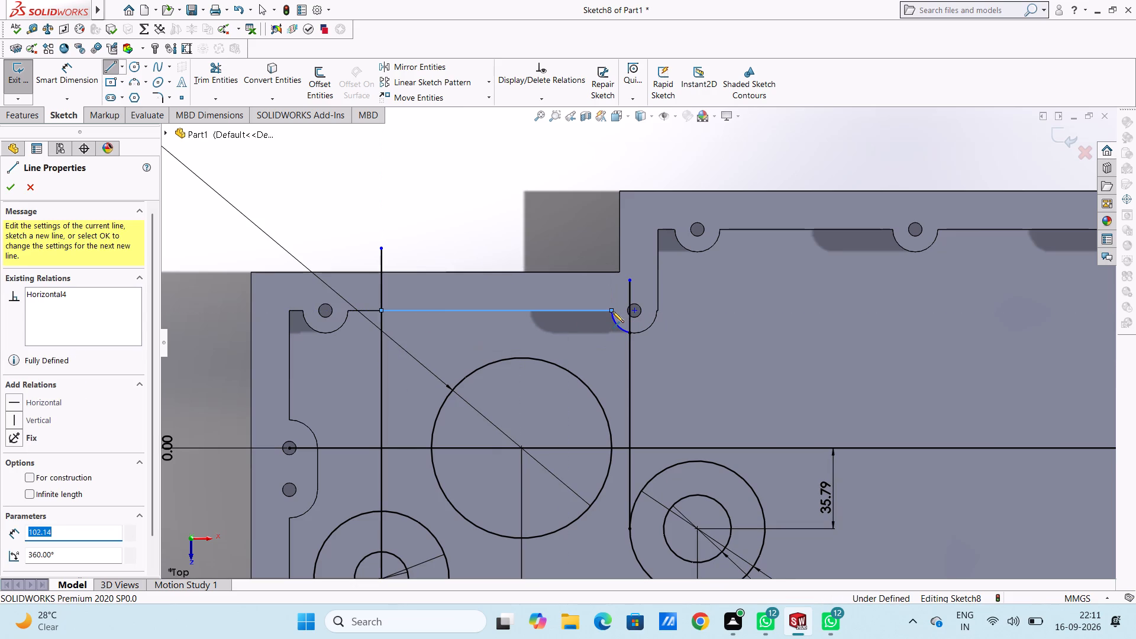
key("Escape")
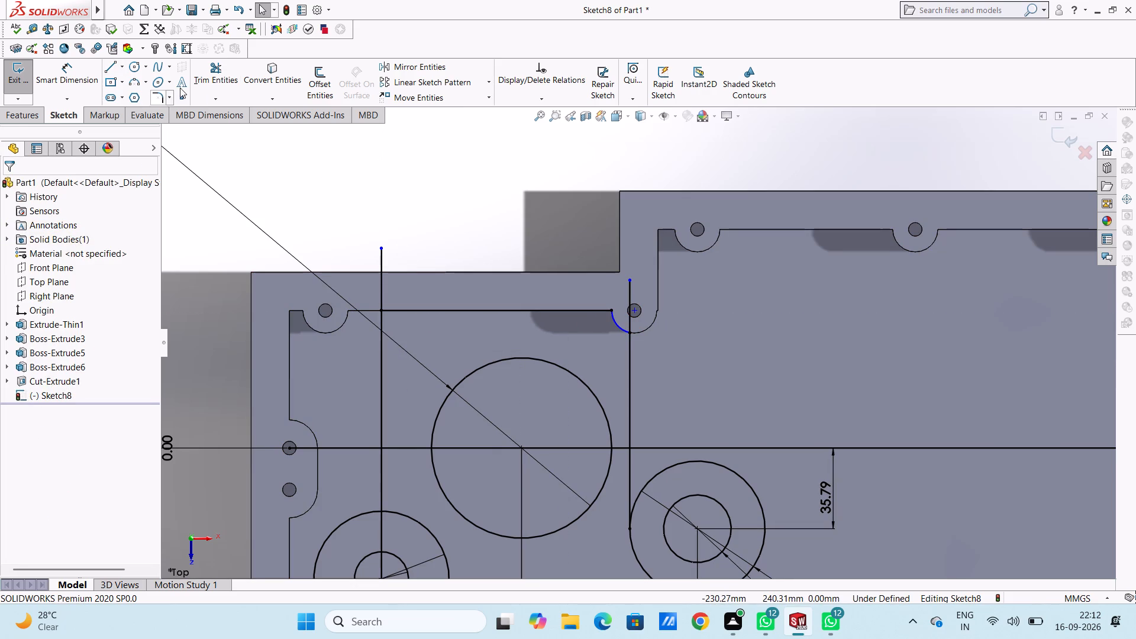
Trim the upper ends of both vertical lines that extend beyond the horizontal line and the boss arc.
left_click(209, 72)
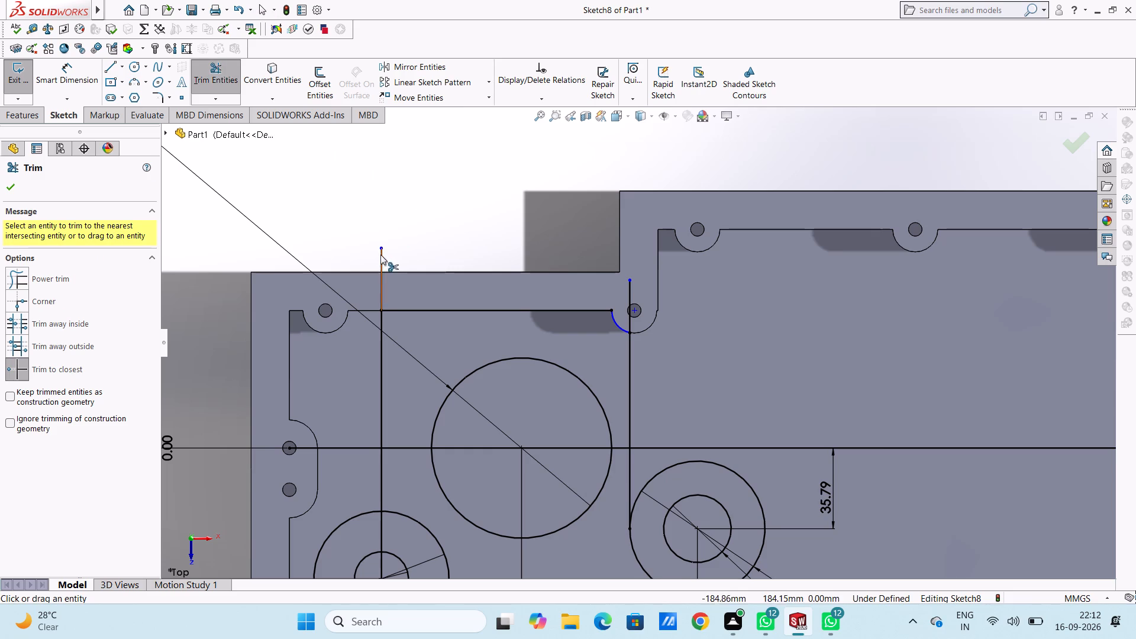
left_click(380, 254)
left_click(631, 287)
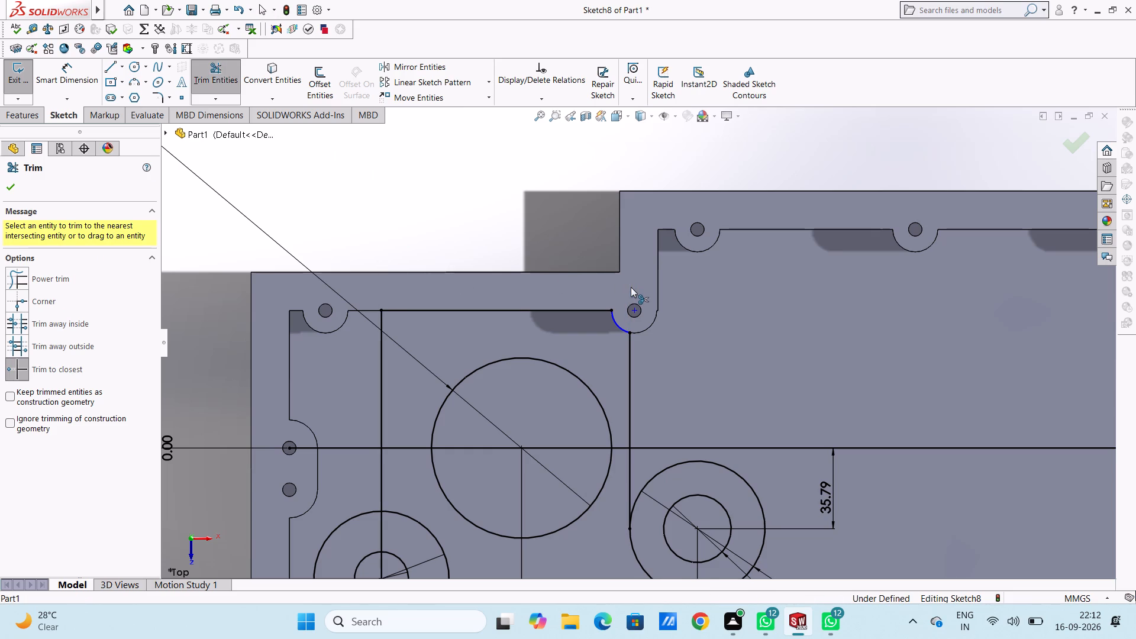
Draw a horizontal line about 114 mm long from the right-hand 60 mm circle's bottom quadrant to just inside the left-hand 60 mm circle.
scroll(688, 391, "up", 5)
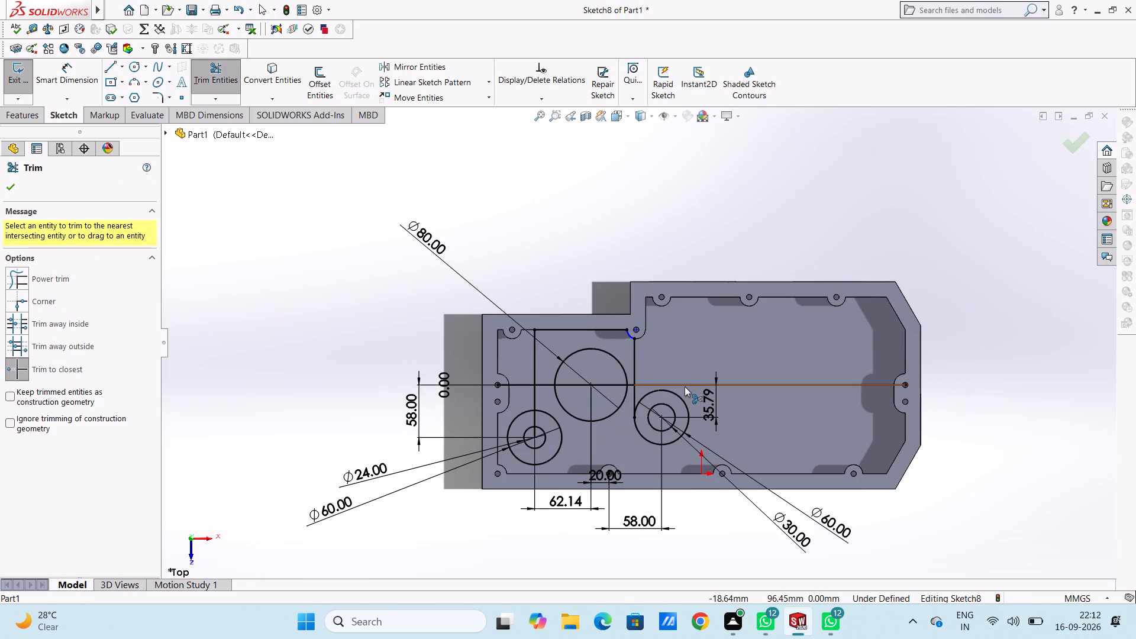
key("Escape")
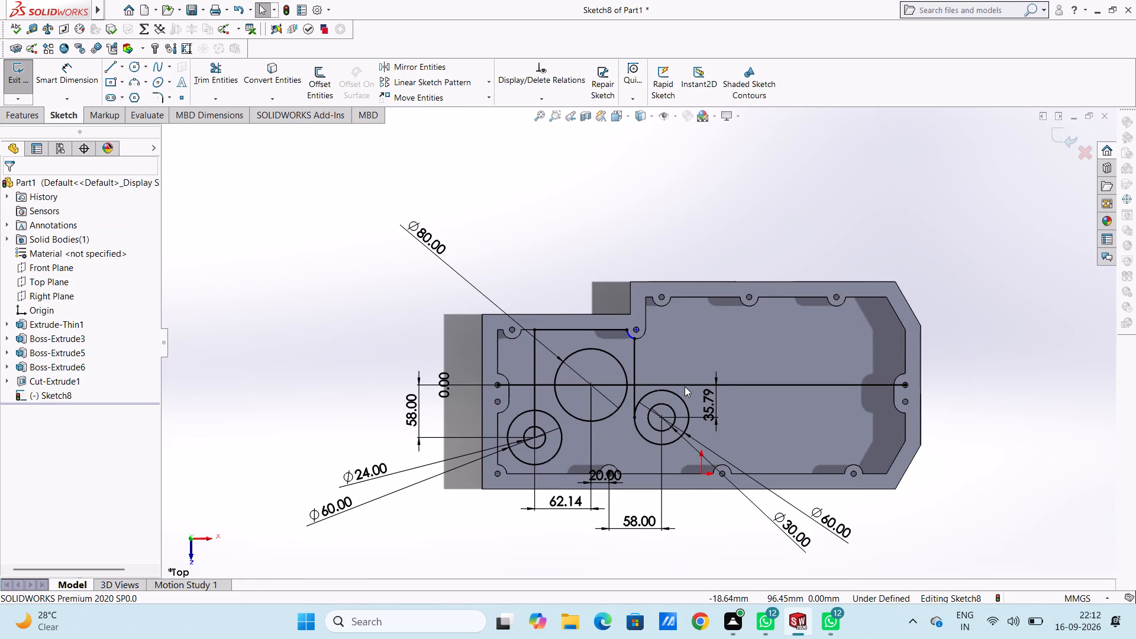
key("Escape")
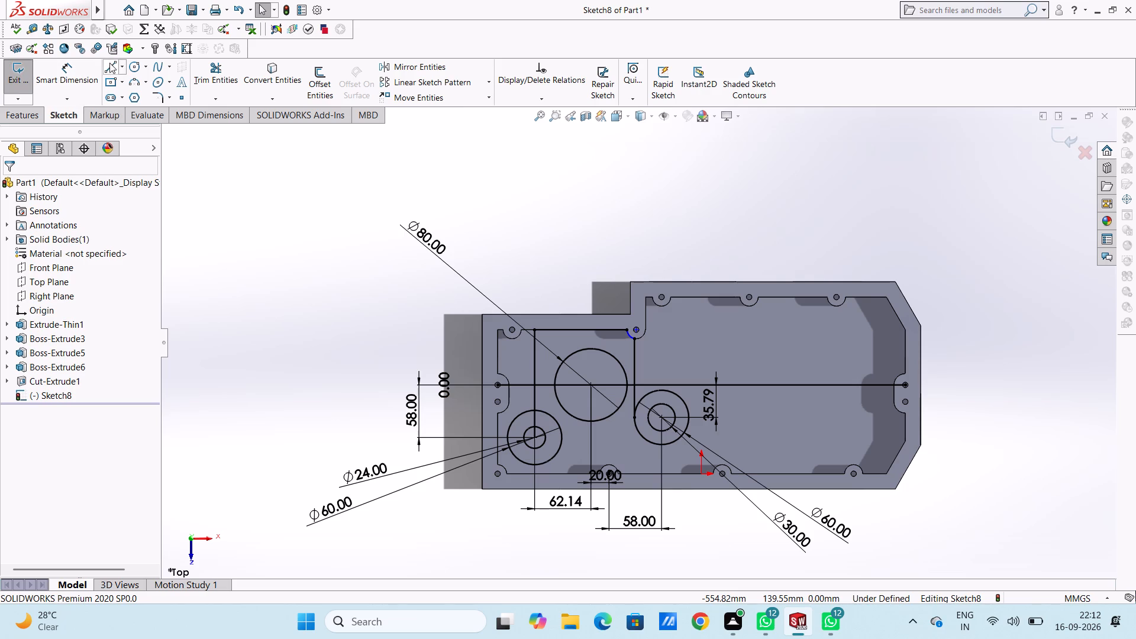
left_click(110, 63)
scroll(598, 448, "down", 2)
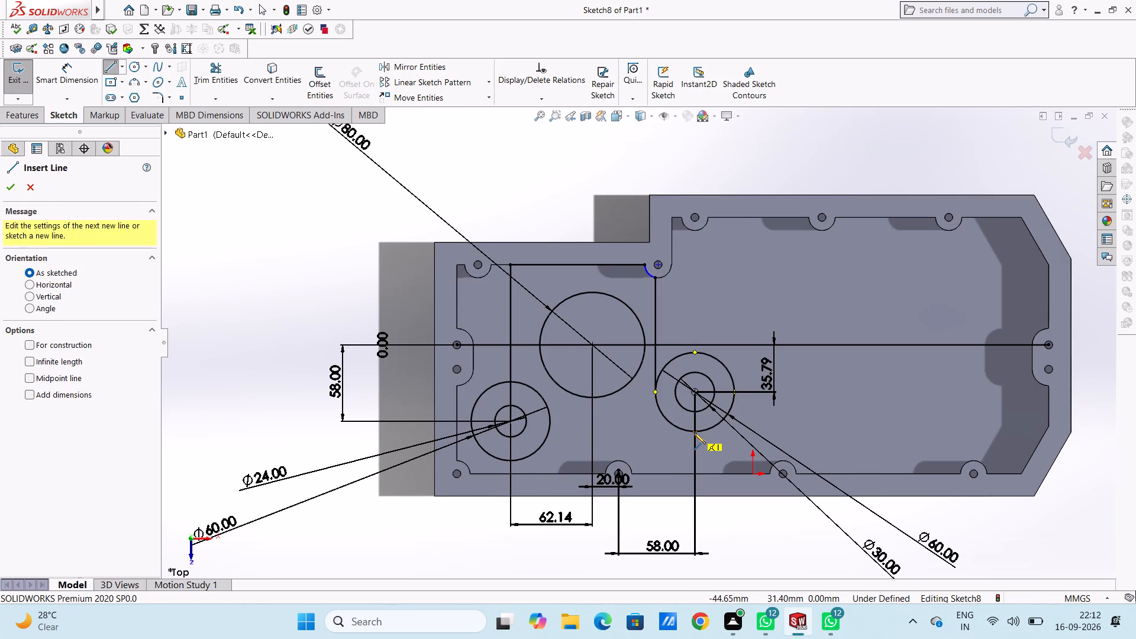
scroll(704, 431, "down", 4)
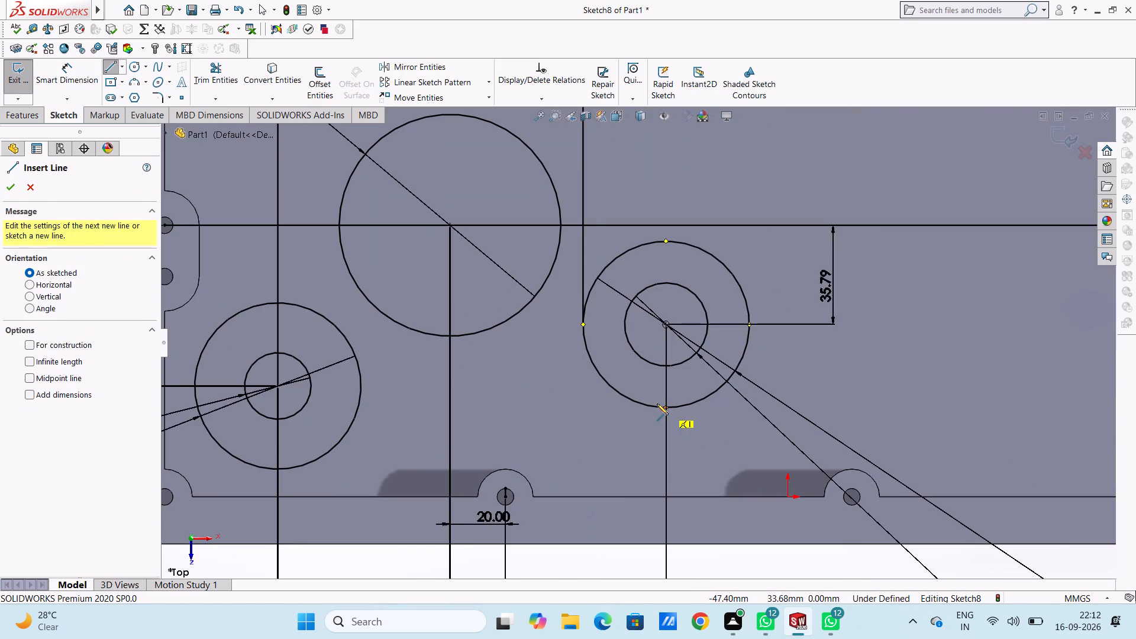
left_click(666, 407)
left_click(349, 408)
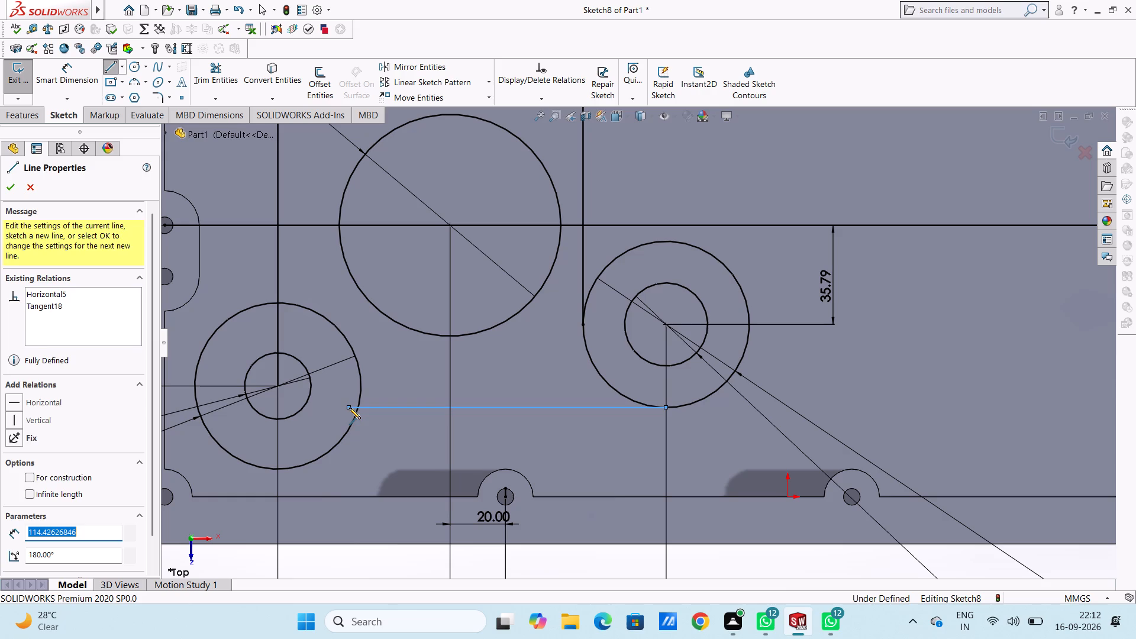
key("Escape")
key("Escape")
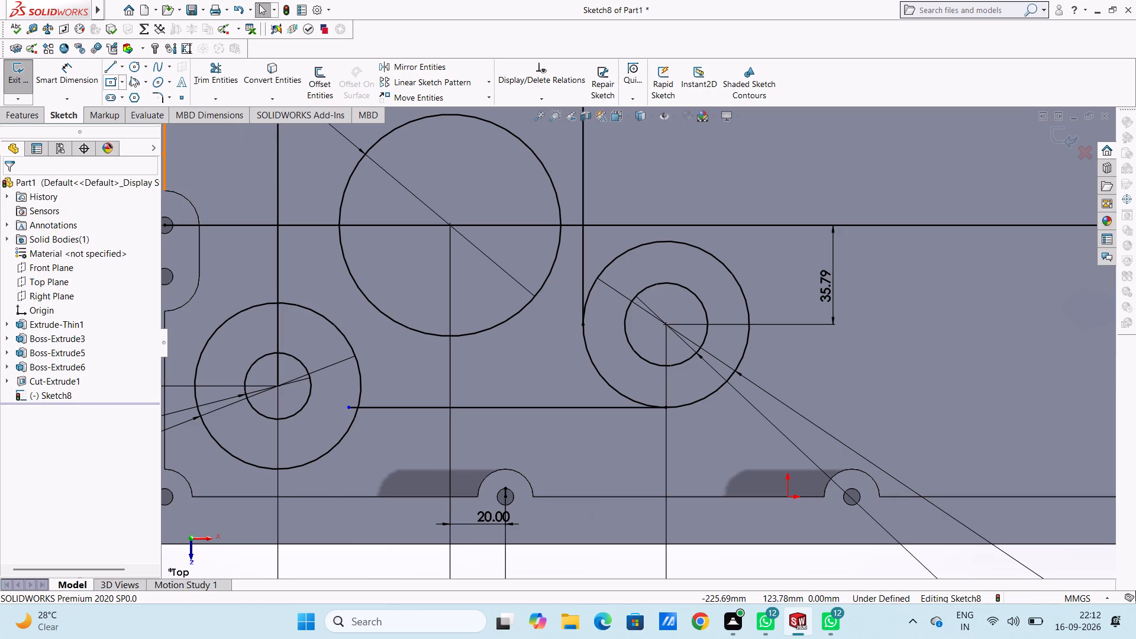
Trim the short end of the new horizontal line that lies inside the left-hand 60 mm circle.
left_click(214, 74)
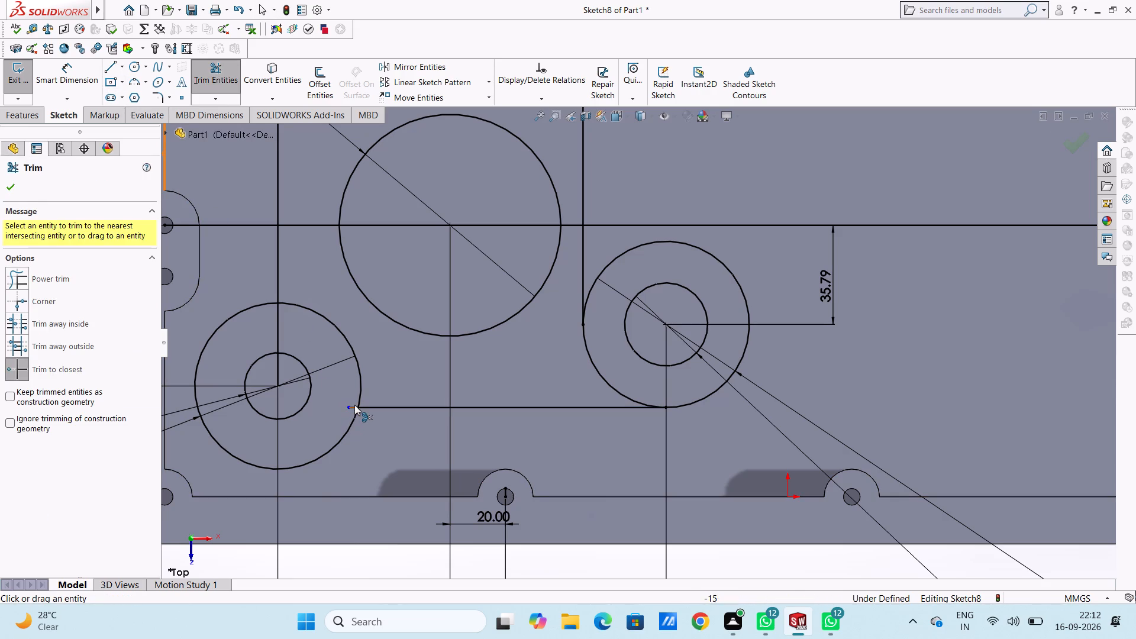
left_click(352, 405)
key("Escape")
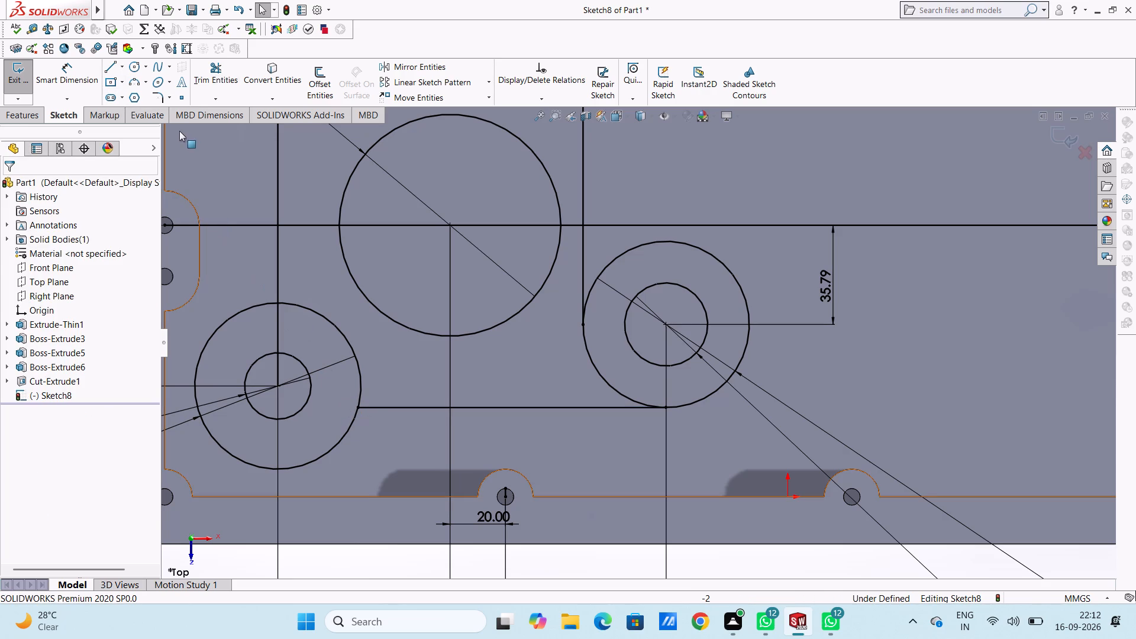
Sketch a three-point arc of 5 mm radius from the left vertical line to the top of the left-hand 60 mm circle.
left_click(159, 95)
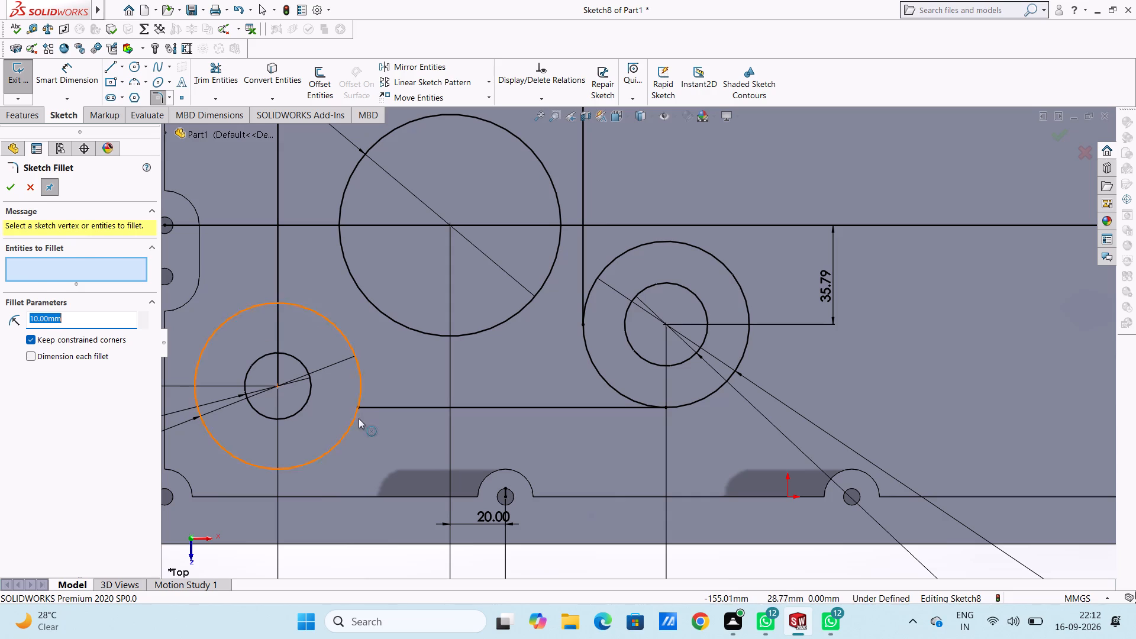
key("Escape")
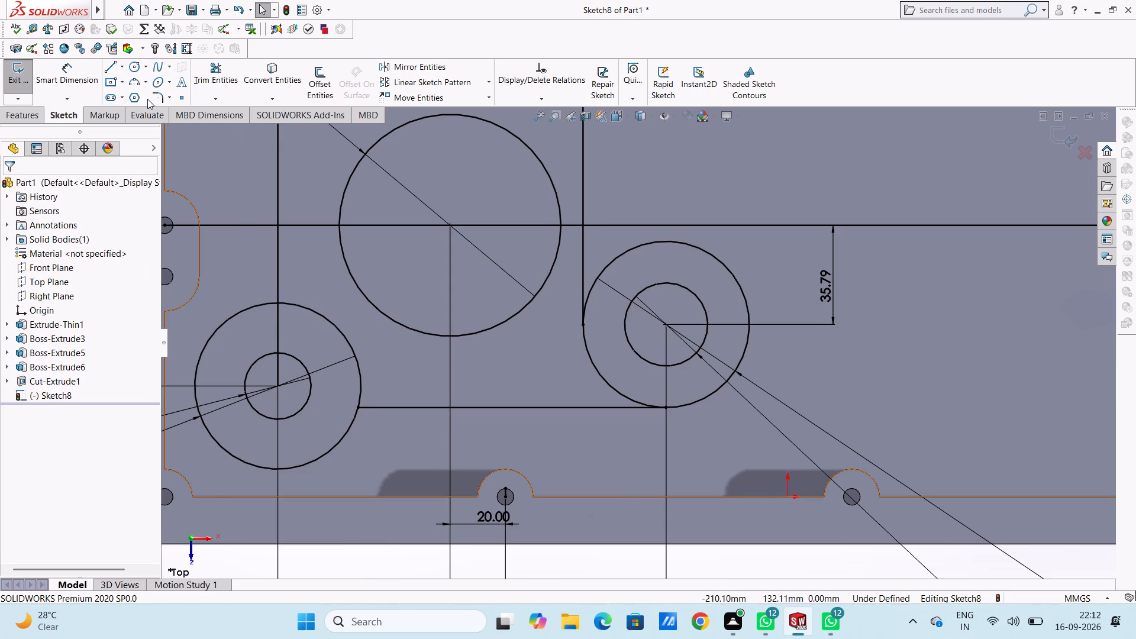
left_click(136, 80)
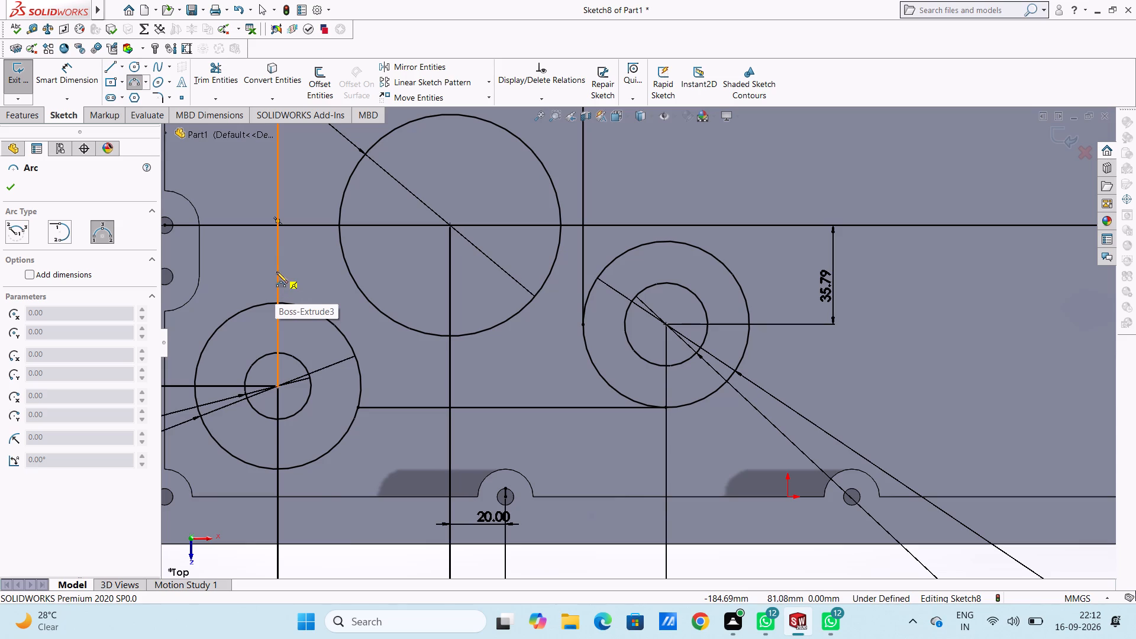
left_click(276, 271)
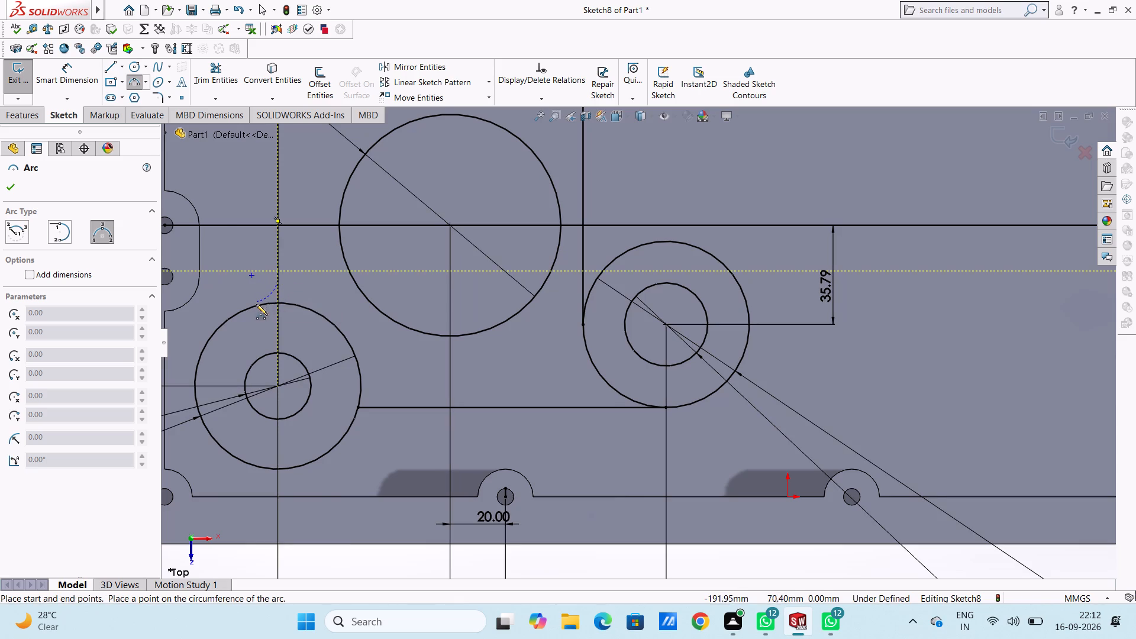
left_click(256, 305)
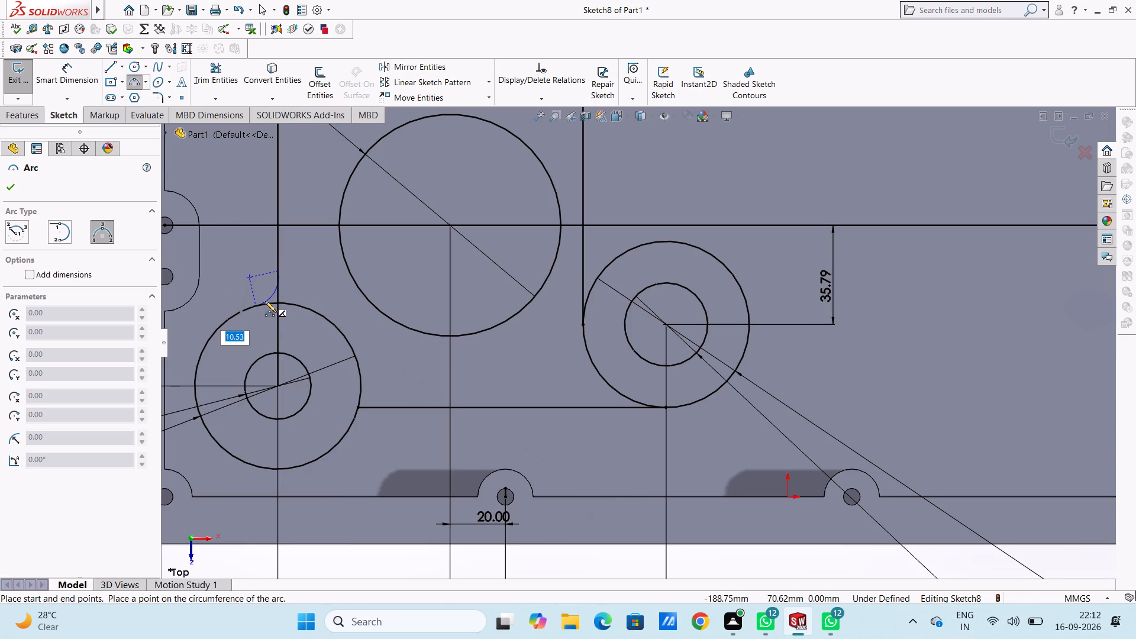
key("5")
key("Return")
key("Escape")
key("Escape")
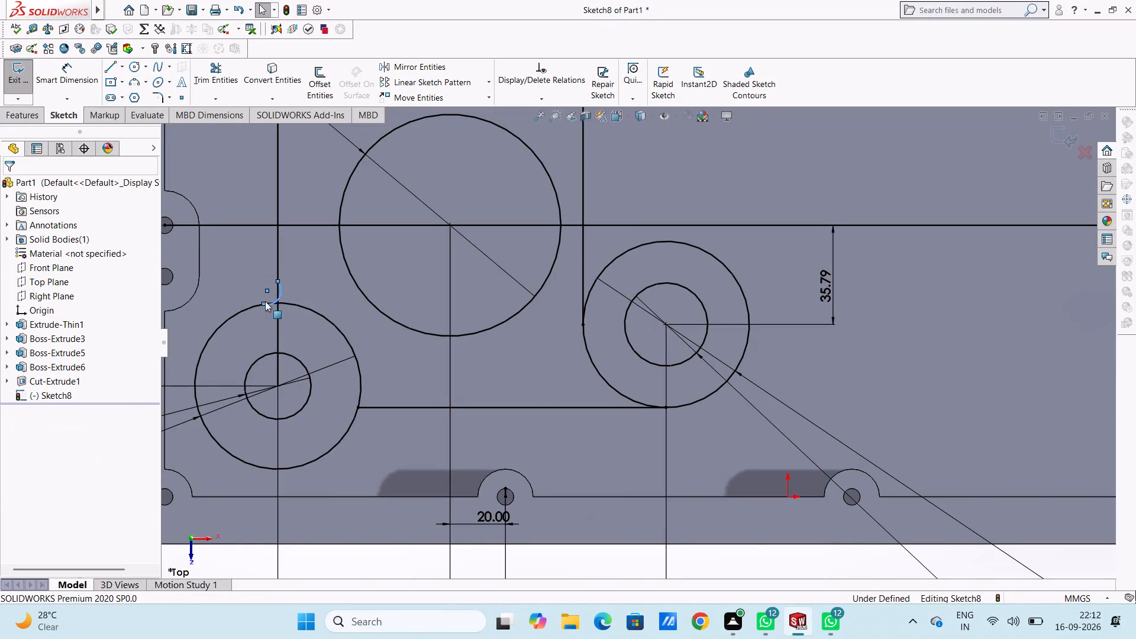
key("Escape")
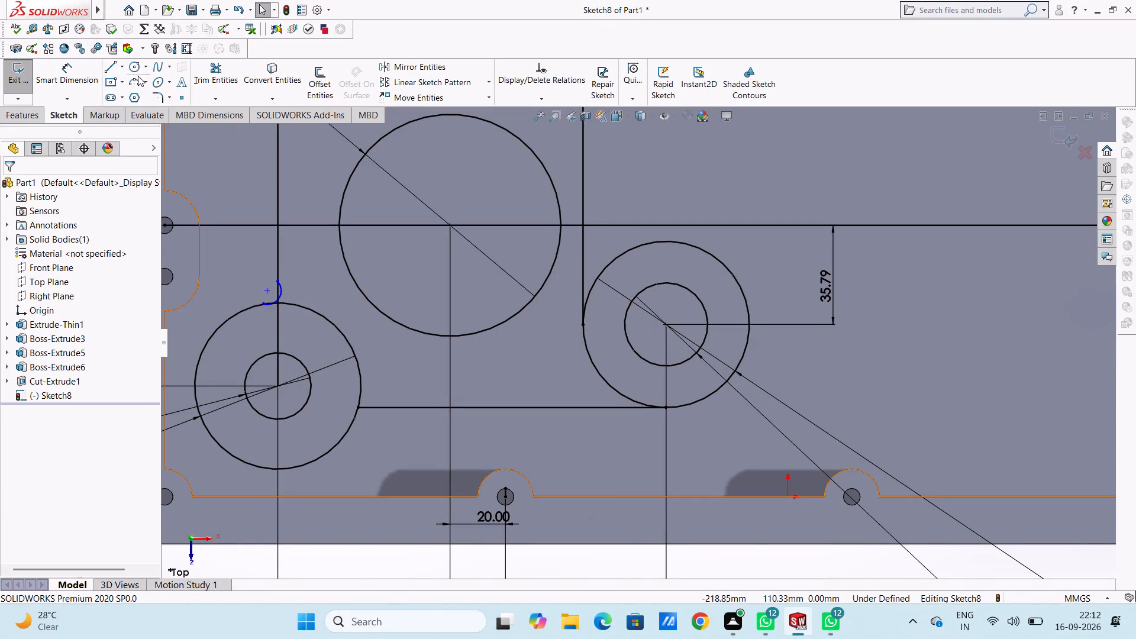
Sketch a three-point arc of 5 mm radius from the lower horizontal line to the left-hand 60 mm circle, around their junction.
left_click(138, 80)
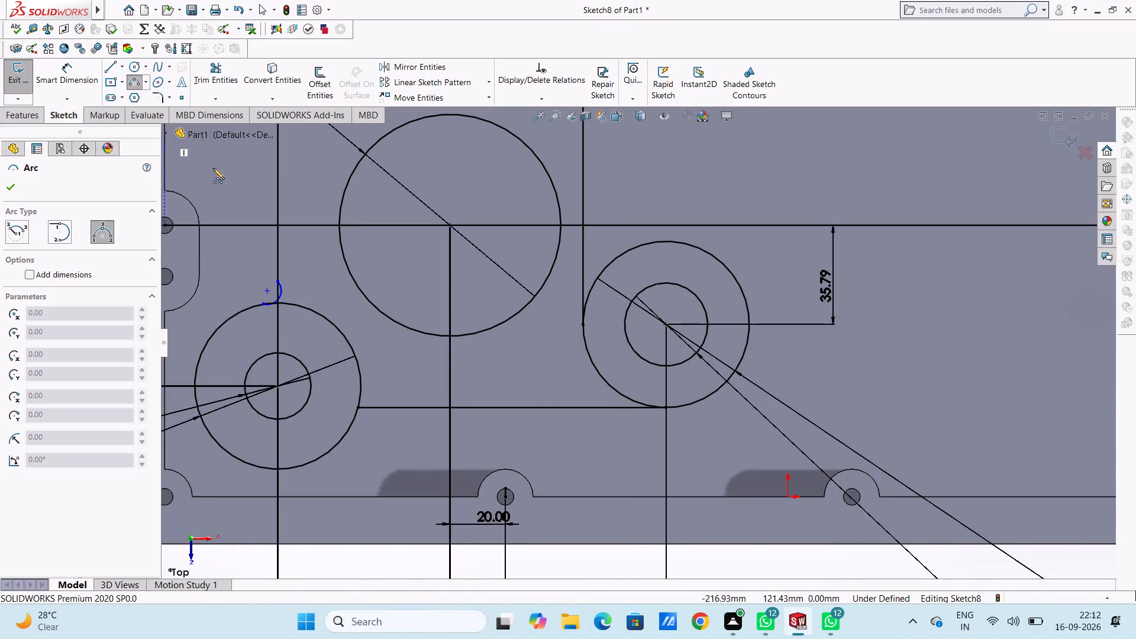
left_click(377, 409)
left_click(351, 426)
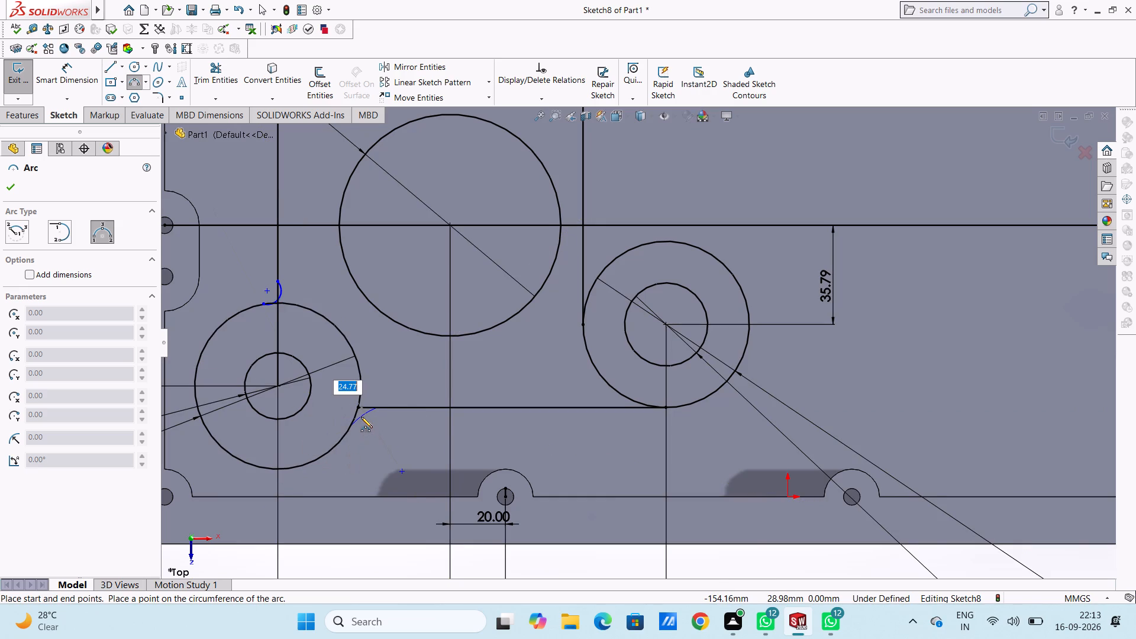
key("5")
key("Return")
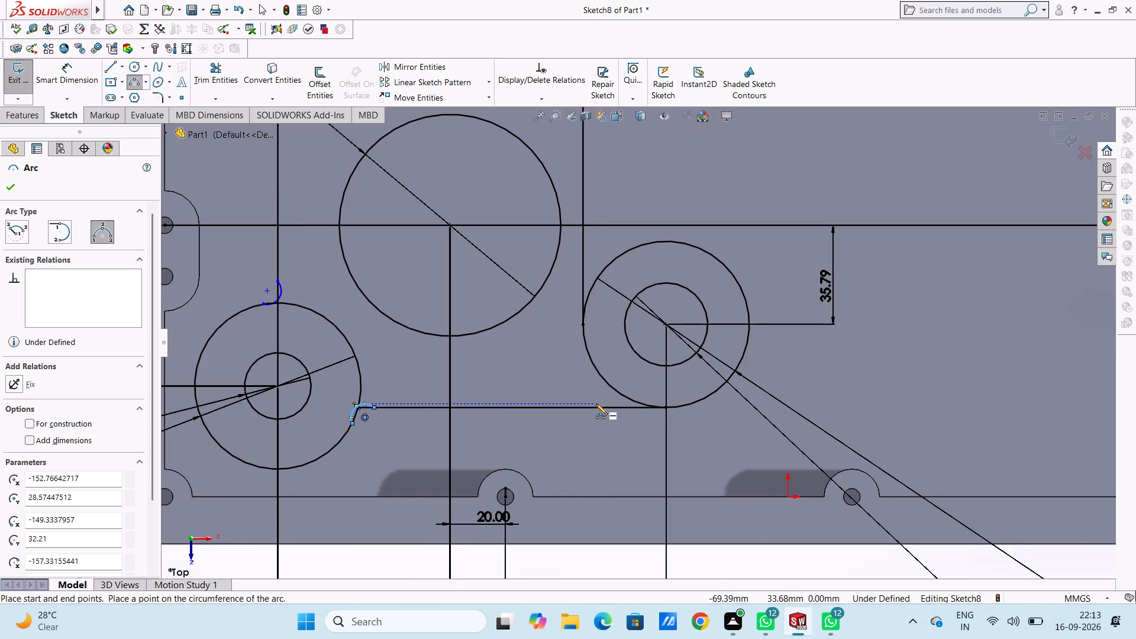
Sketch a three-point arc of 5 mm radius from the right vertical line to the upper-left side of the right-hand 60 mm circle.
left_click(583, 270)
left_click(599, 273)
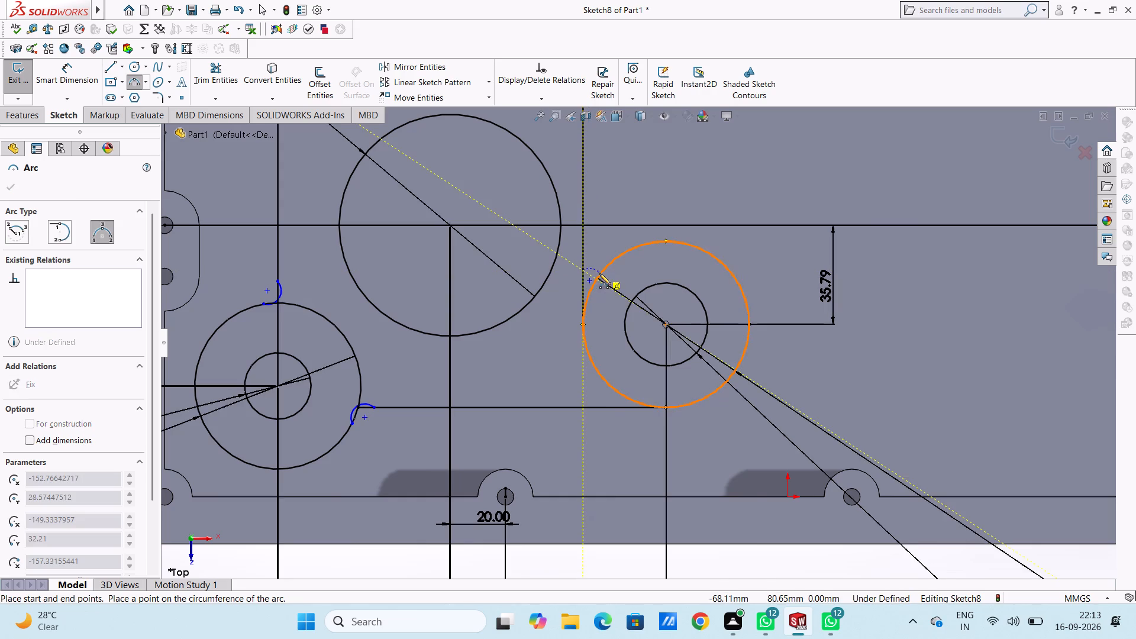
key("5")
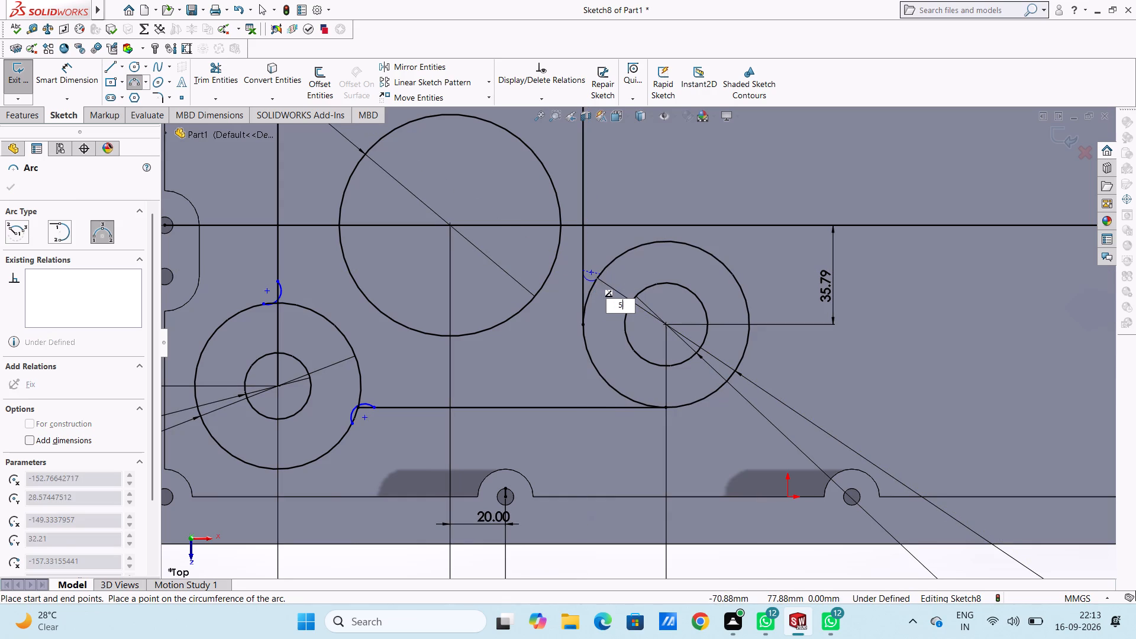
key("Return")
key("Escape")
key("Escape")
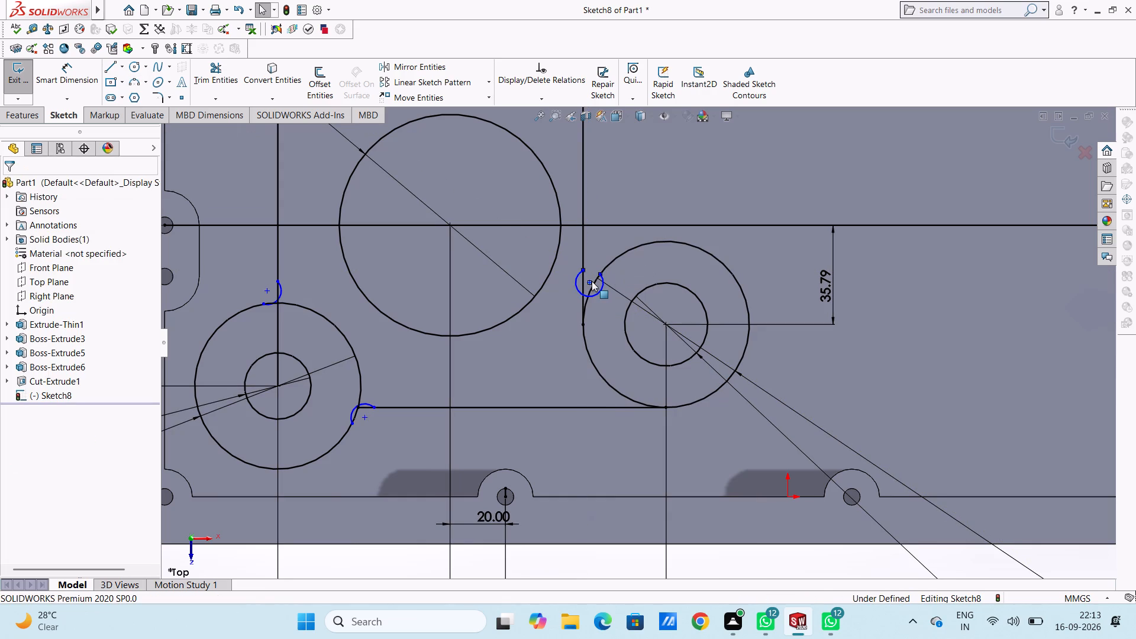
Add a 5 mm radius dimension to the small arc at the top of the left-hand 60 mm circle.
scroll(592, 281, "up", 3)
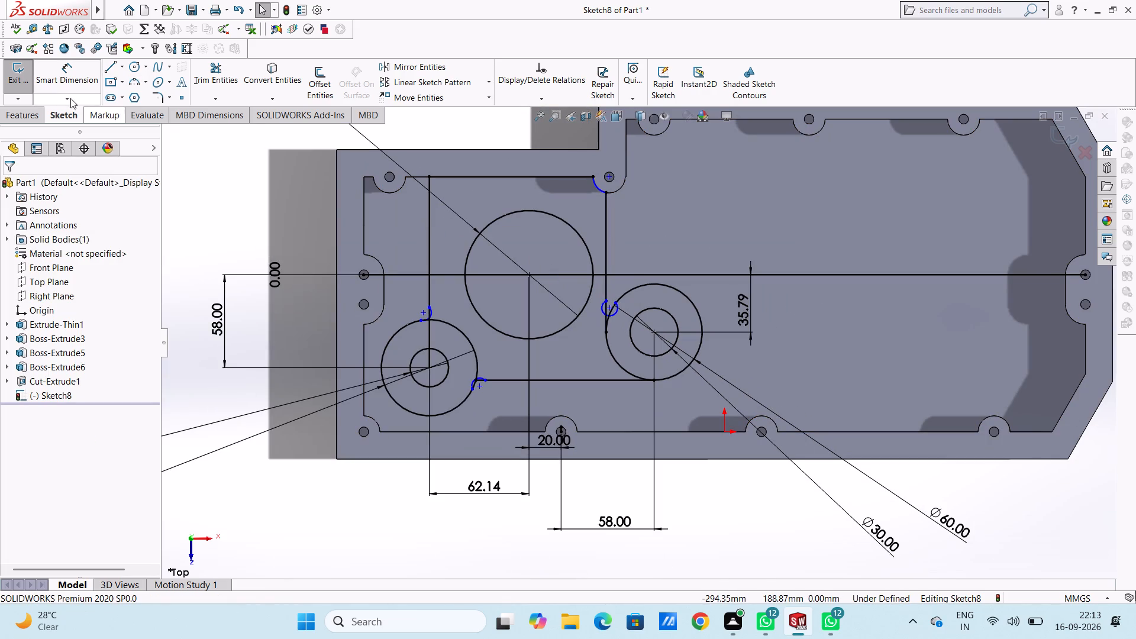
left_click(60, 78)
scroll(470, 366, "down", 3)
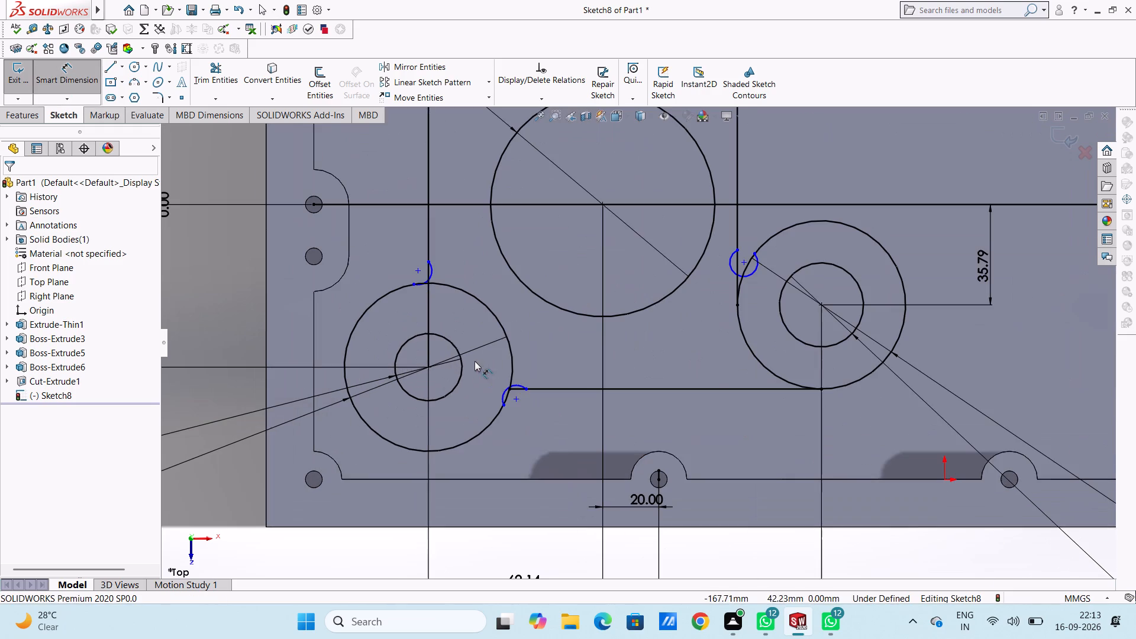
scroll(450, 263, "down", 5)
left_click(461, 297)
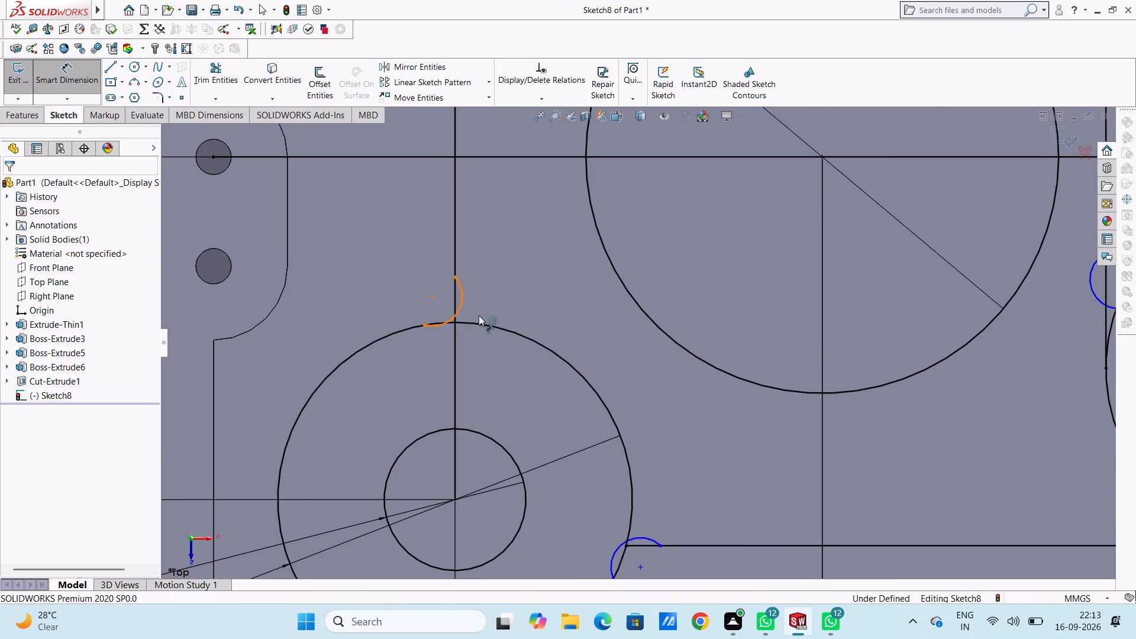
left_click(803, 459)
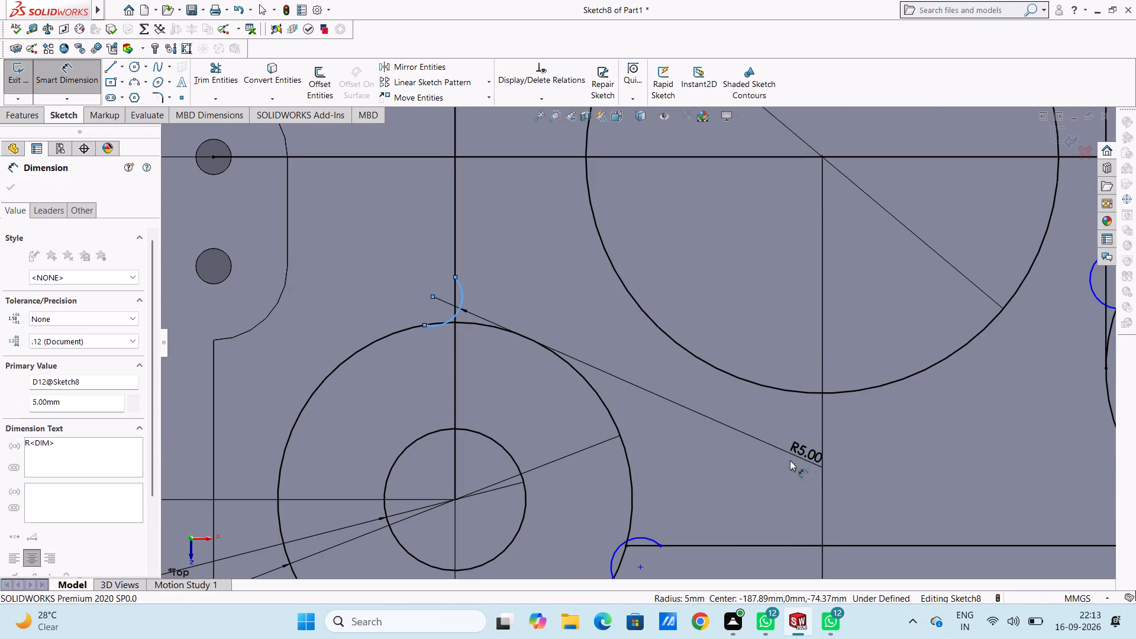
left_click(753, 437)
Add a 5 mm radius dimension to the small arc joining the lower horizontal line and the left-hand 60 mm circle.
scroll(745, 456, "up", 4)
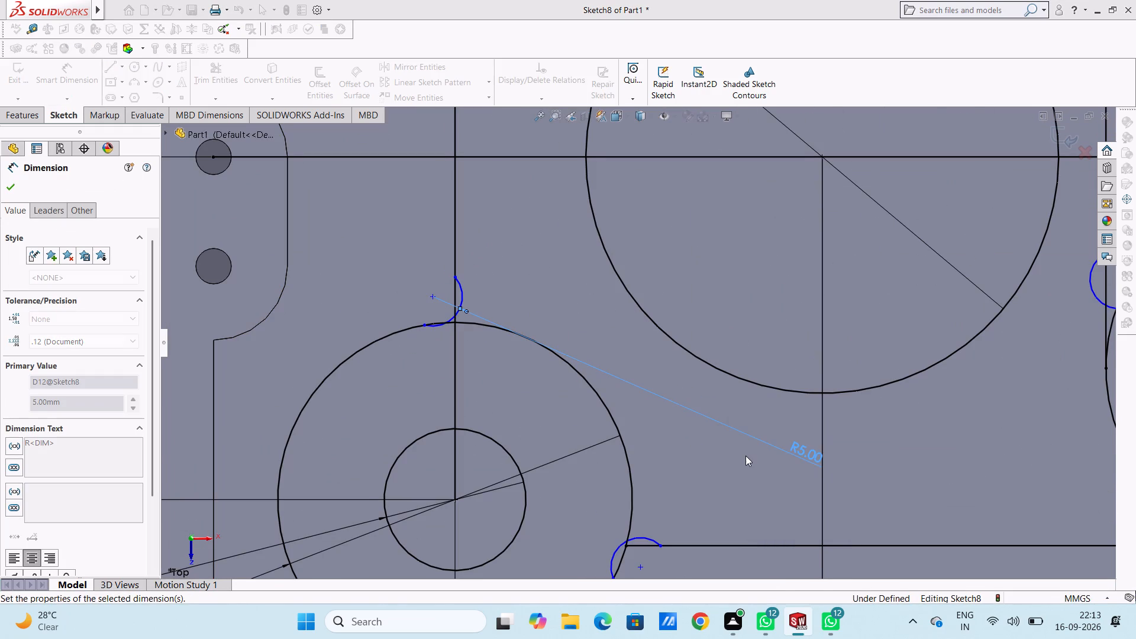
scroll(745, 456, "up", 4)
left_click(627, 445)
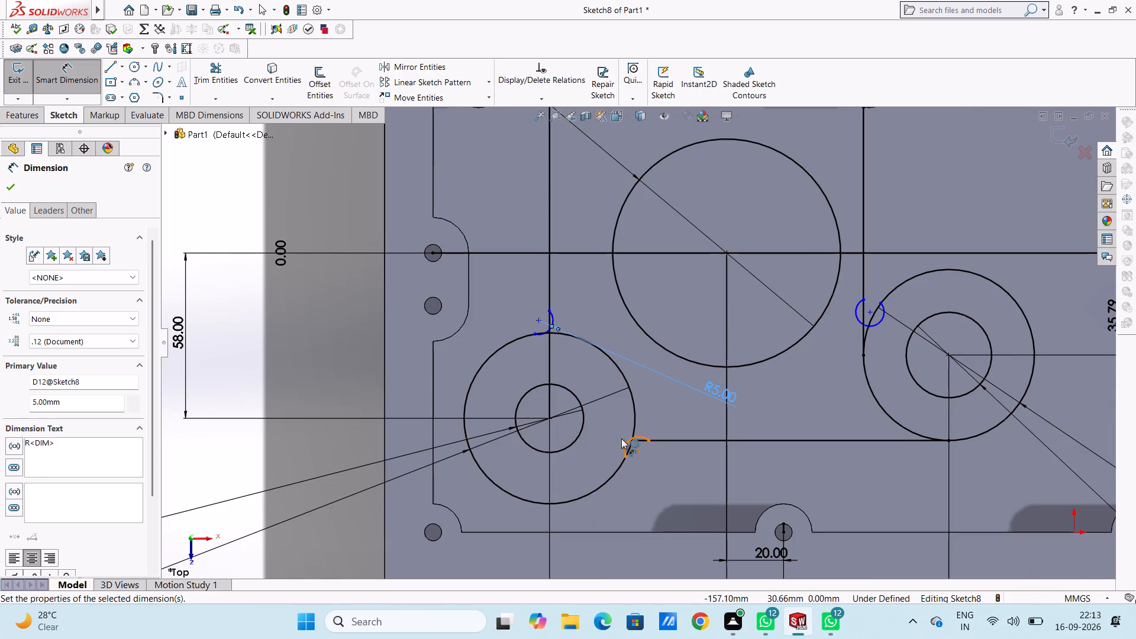
left_click(493, 329)
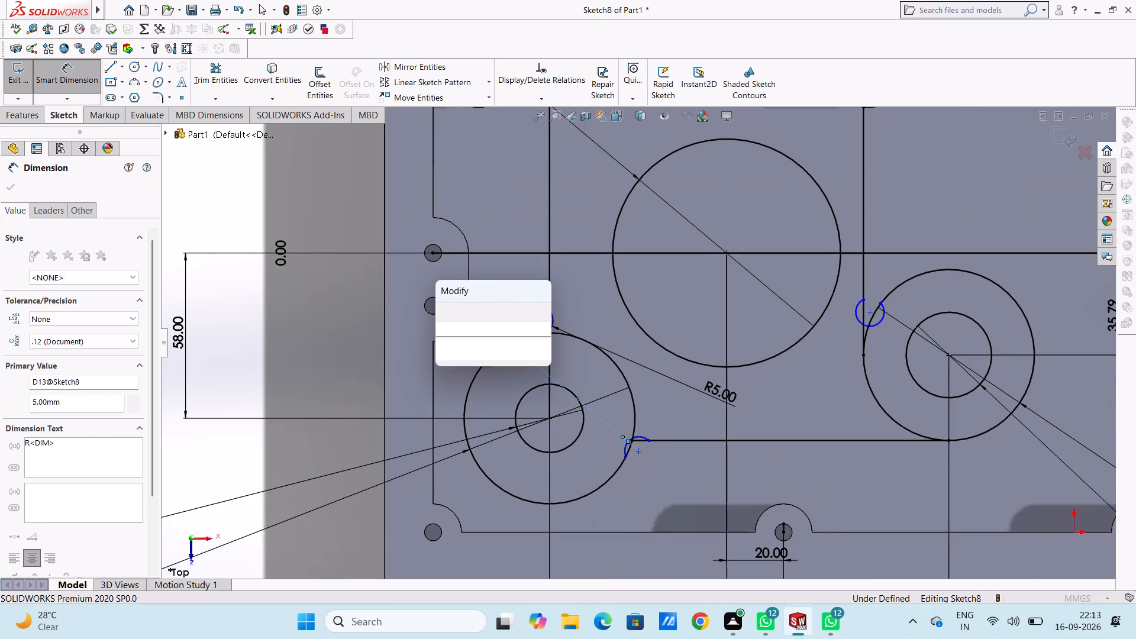
left_click(439, 313)
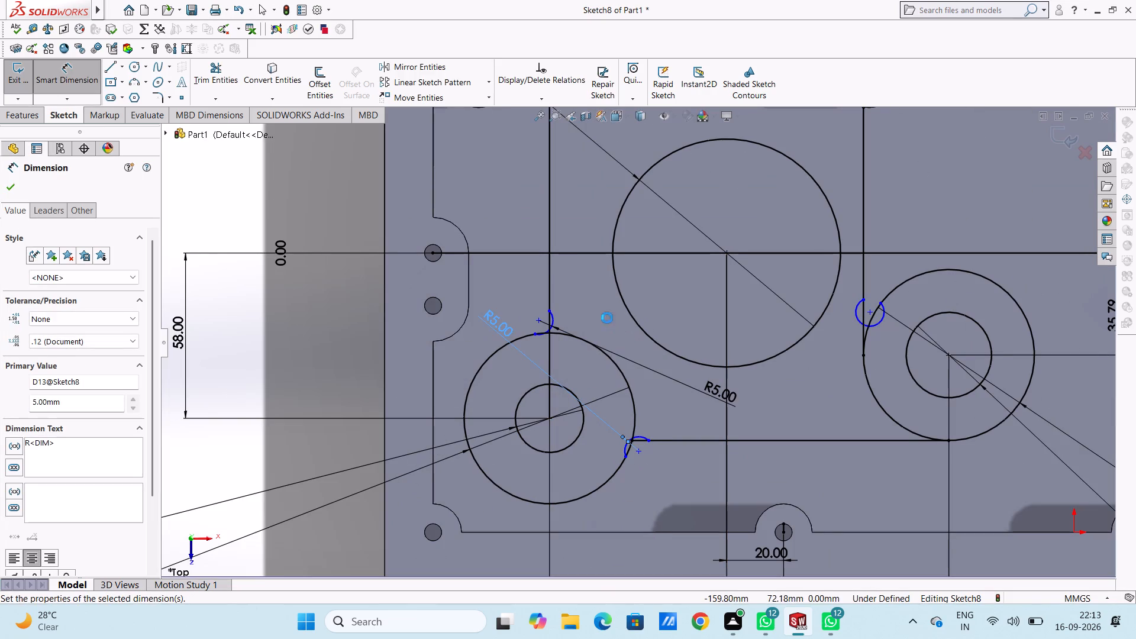
left_click(607, 318)
Add a 5 mm radius dimension to the small arc between the right vertical line and the right-hand 60 mm circle.
left_click(854, 317)
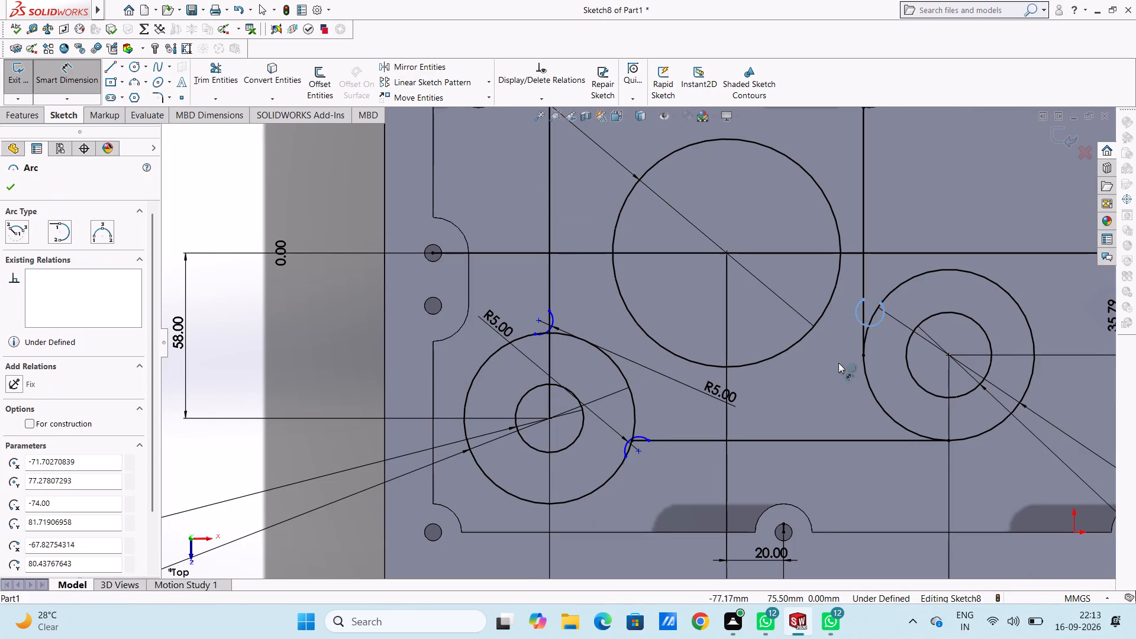
left_click(805, 397)
left_click(750, 386)
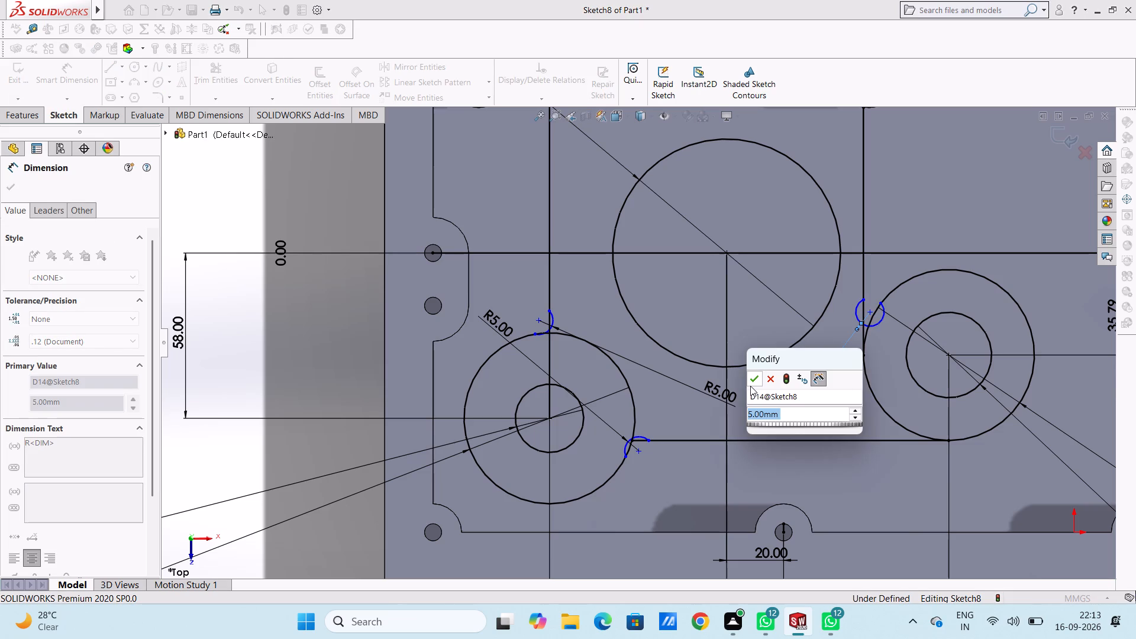
left_click(757, 383)
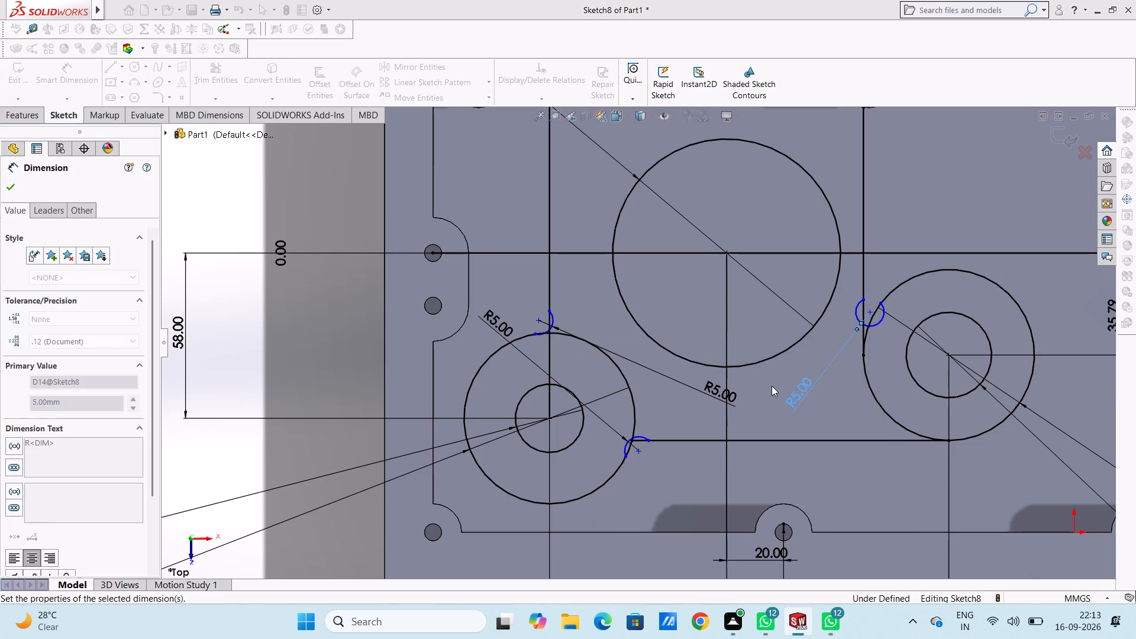
left_click(773, 386)
key("Escape")
key("Escape")
key("Escape")
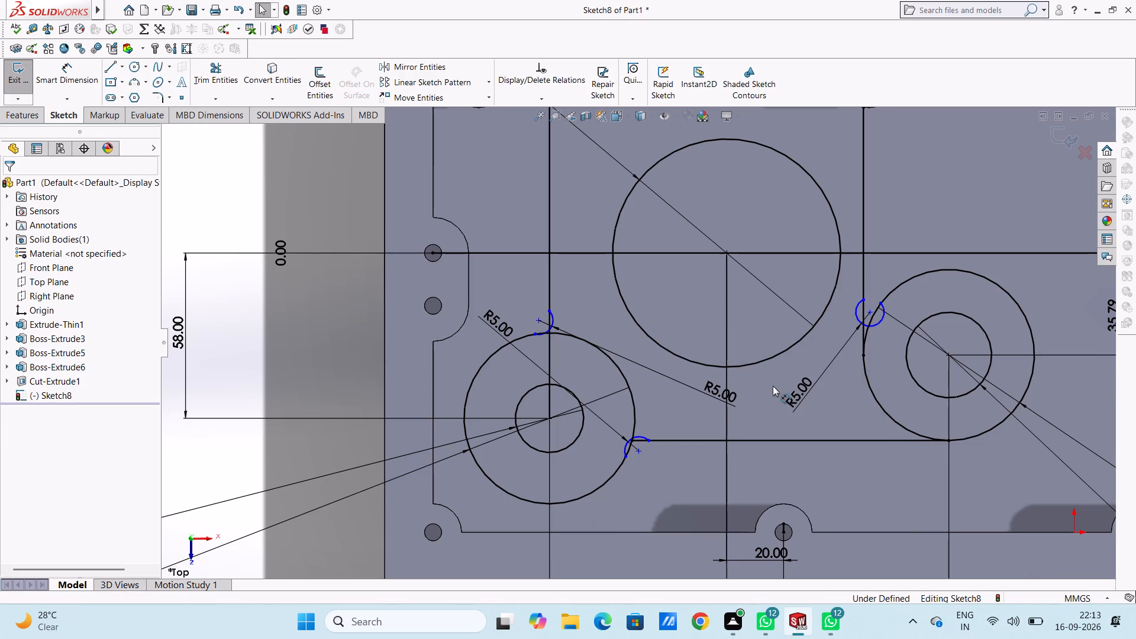
Make the small arc at the lower horizontal line tangent to the left-hand 60 mm circle and to that line.
scroll(601, 449, "down", 6)
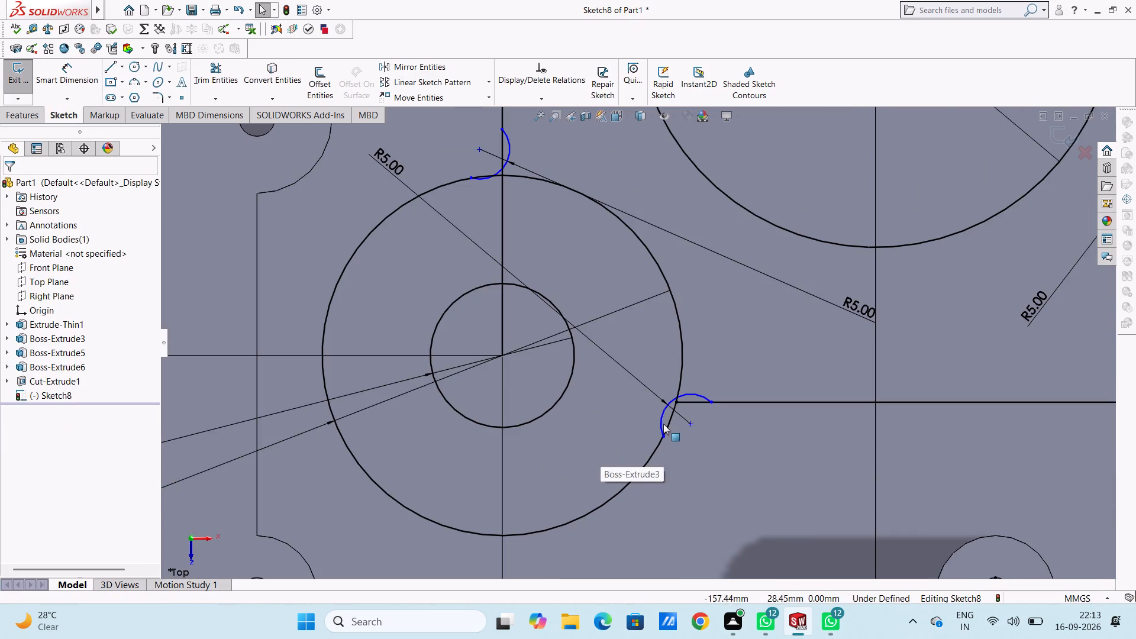
left_click(663, 419)
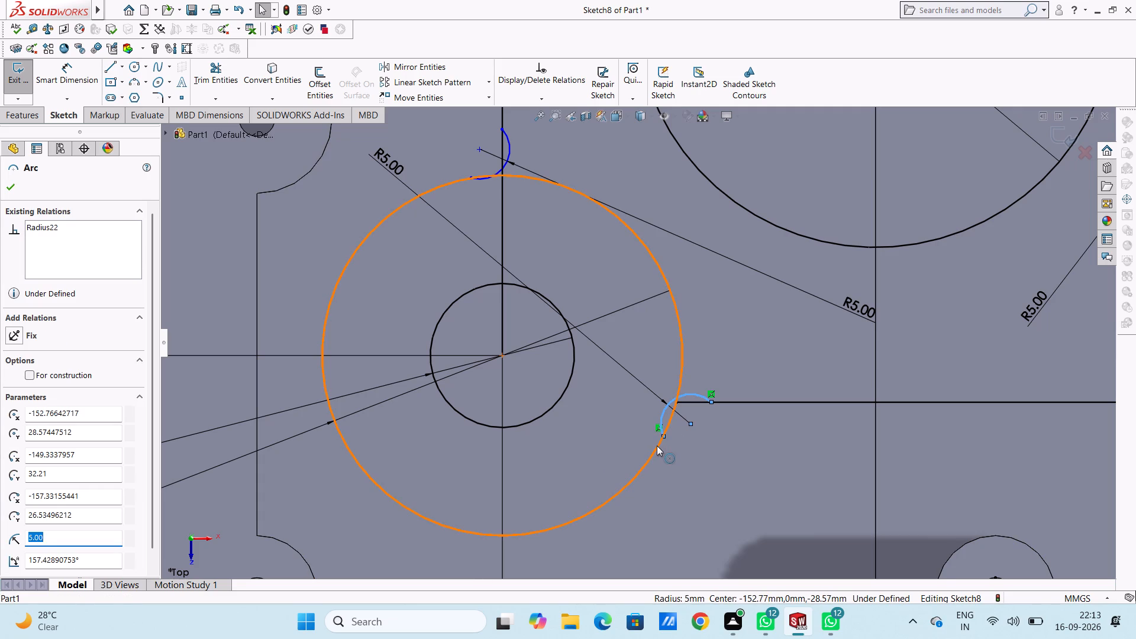
left_click(657, 446, "ctrl")
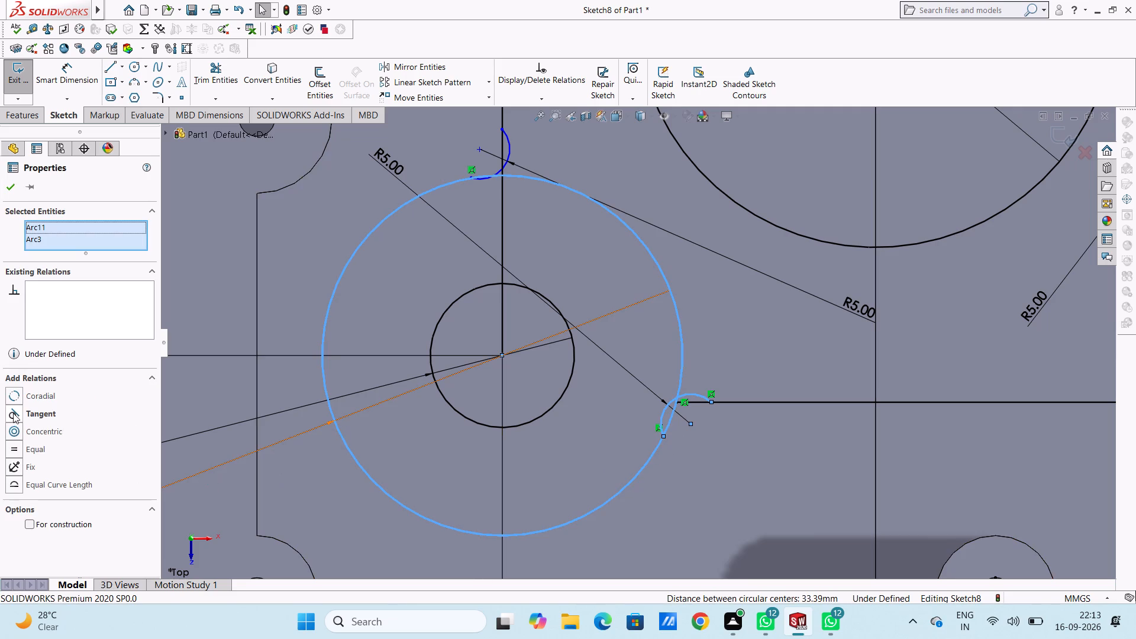
left_click(13, 413)
left_click(731, 466)
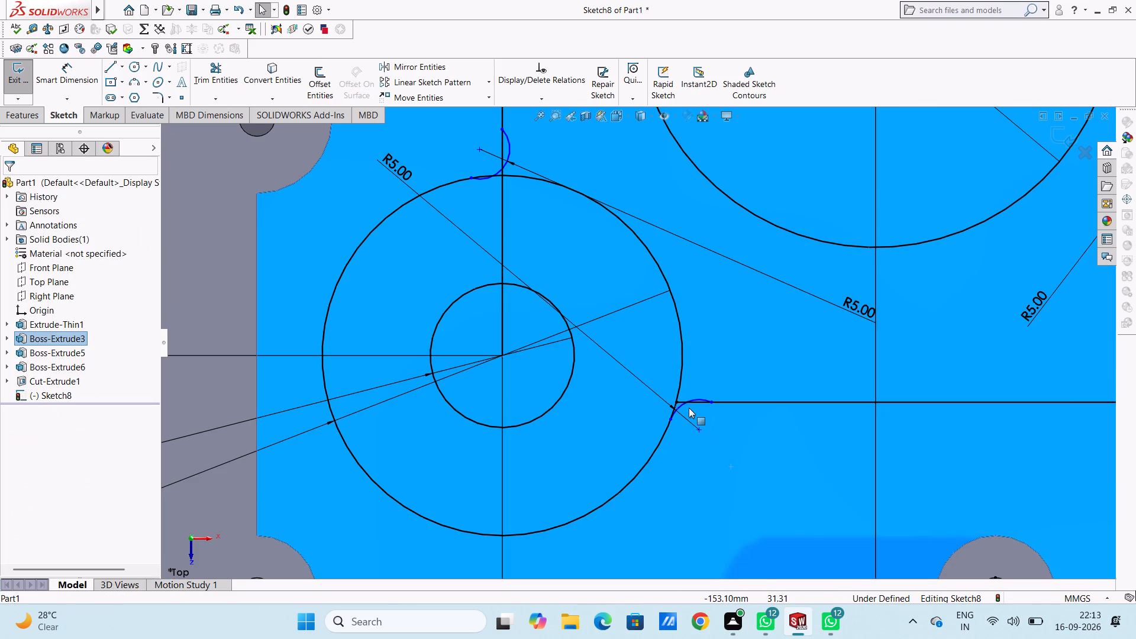
scroll(701, 393, "down", 5)
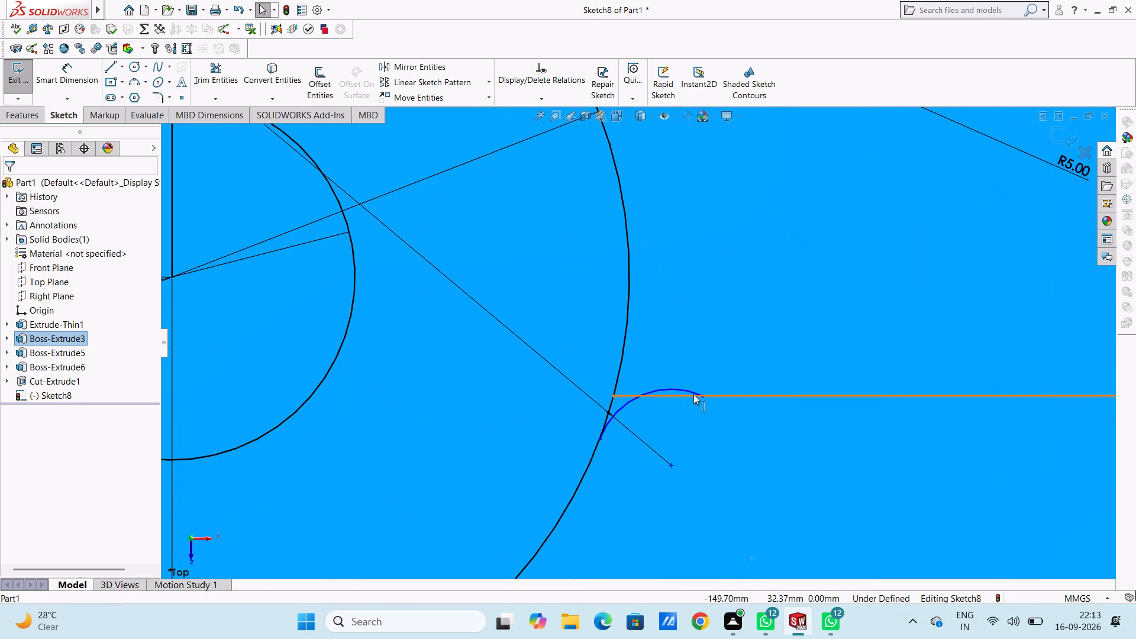
left_click(690, 390)
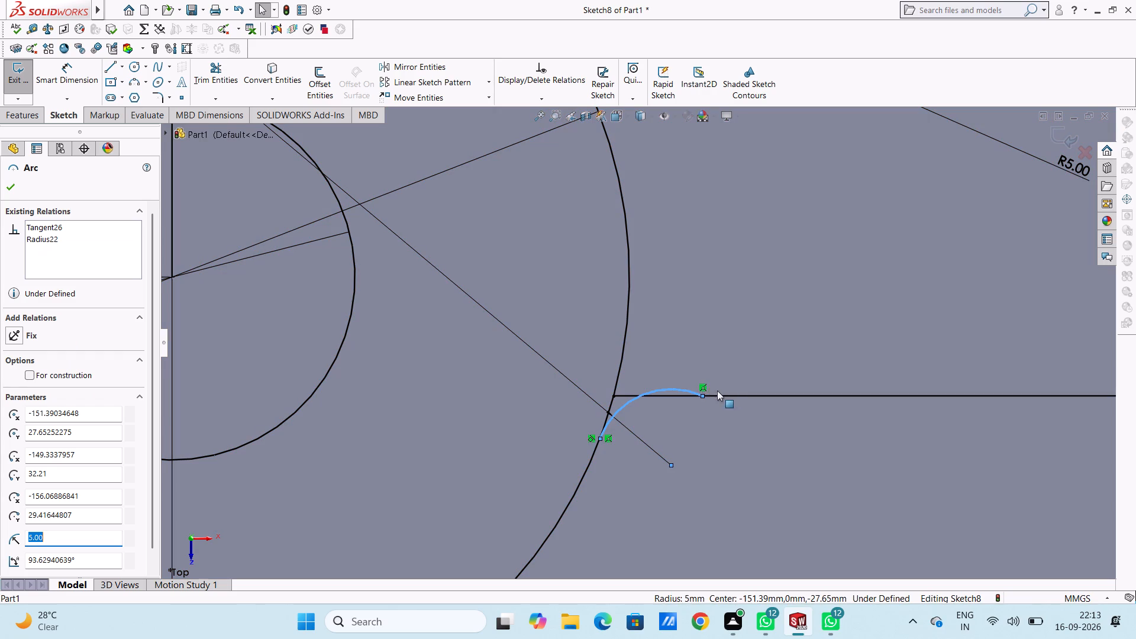
left_click(719, 393, "ctrl")
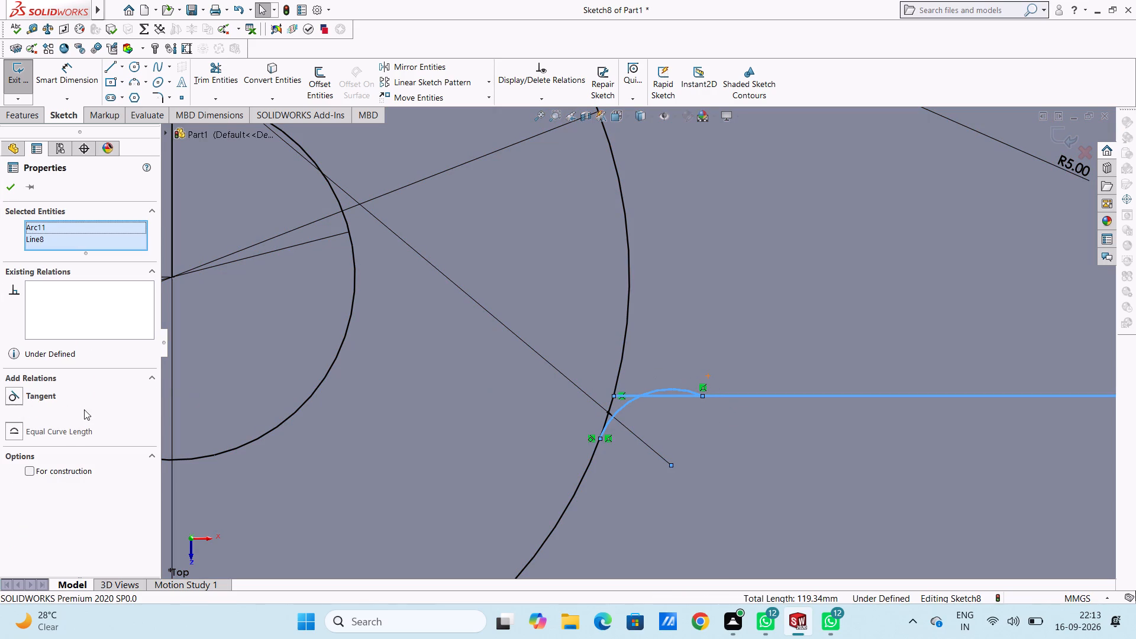
left_click(7, 395)
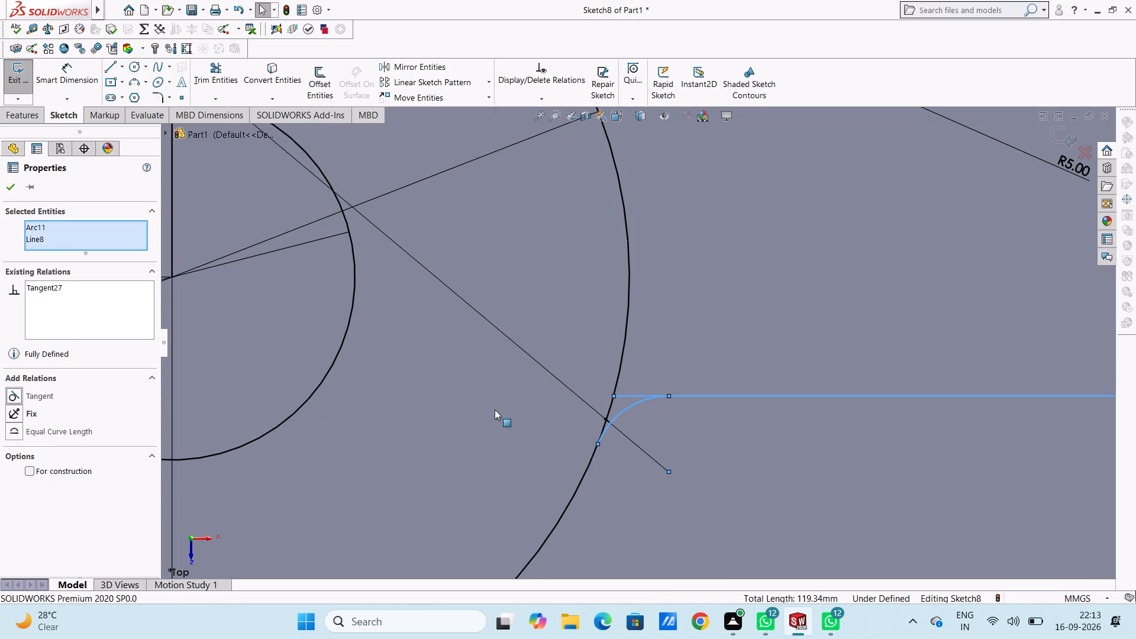
scroll(530, 397, "up", 12)
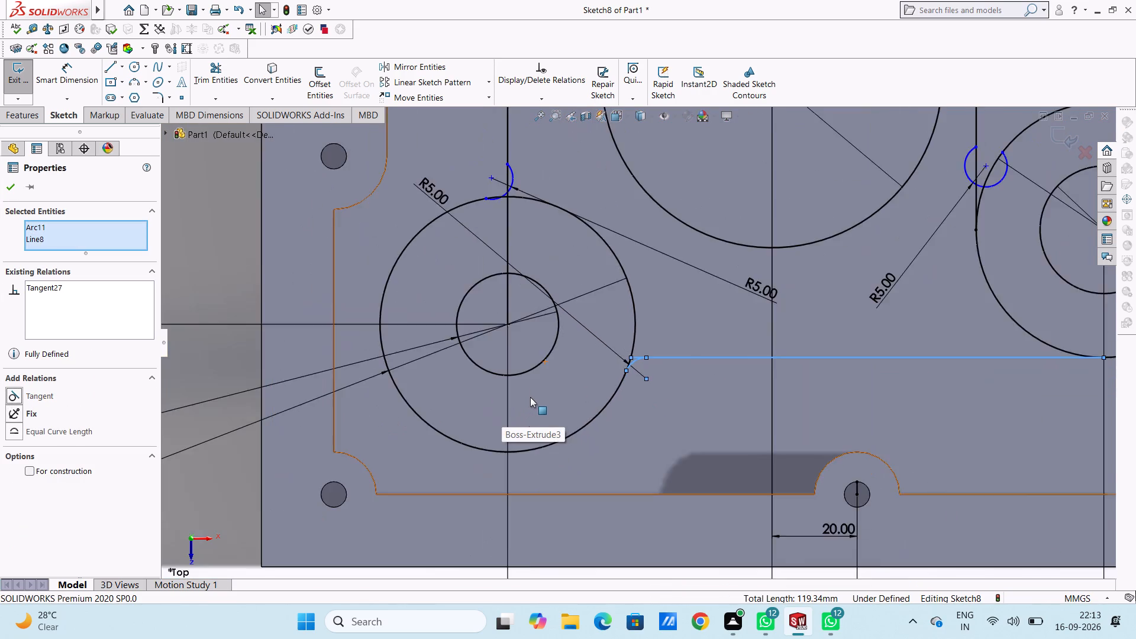
scroll(530, 397, "up", 2)
left_click(523, 497)
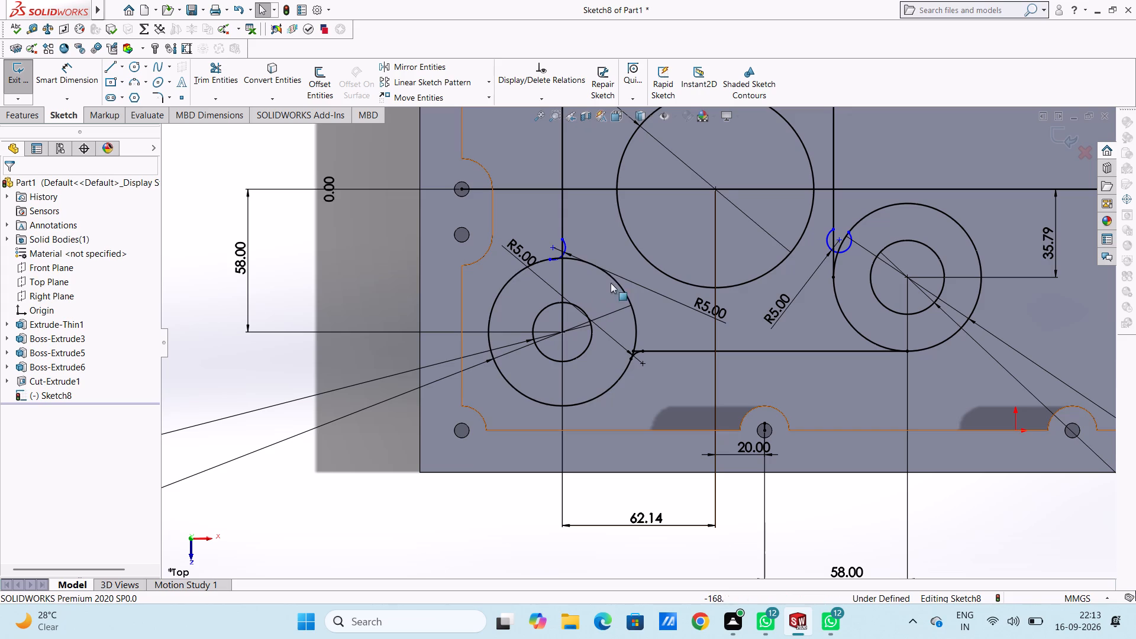
Make the small arc above the left-hand 60 mm circle tangent to that circle and to the left vertical line.
scroll(574, 235, "down", 5)
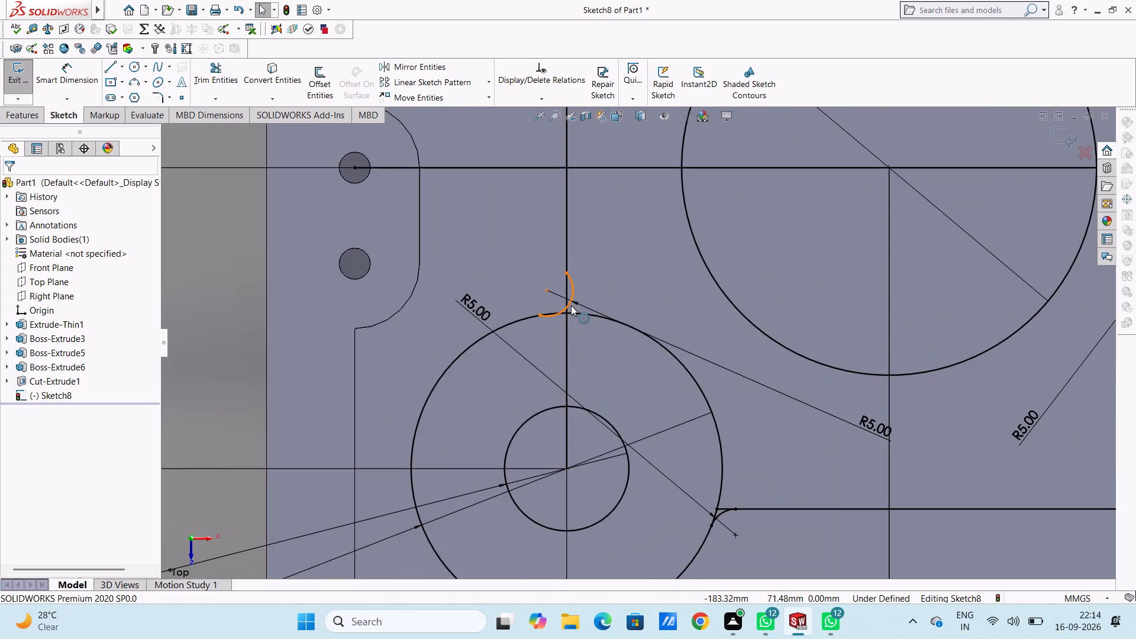
left_click(571, 305)
left_click(522, 317, "ctrl")
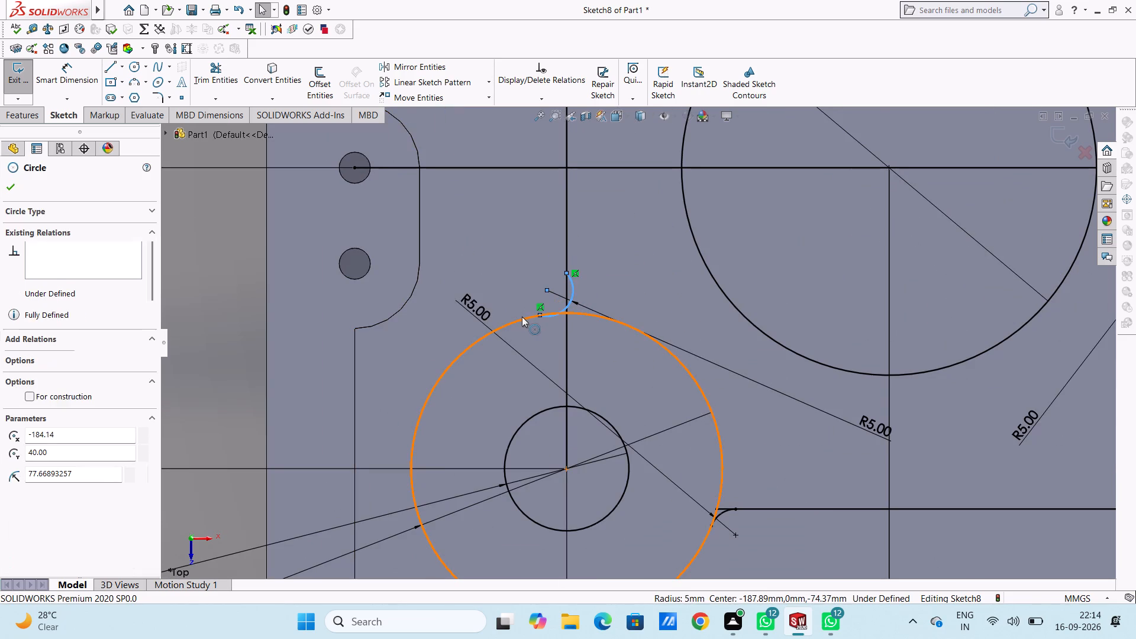
left_click(14, 414)
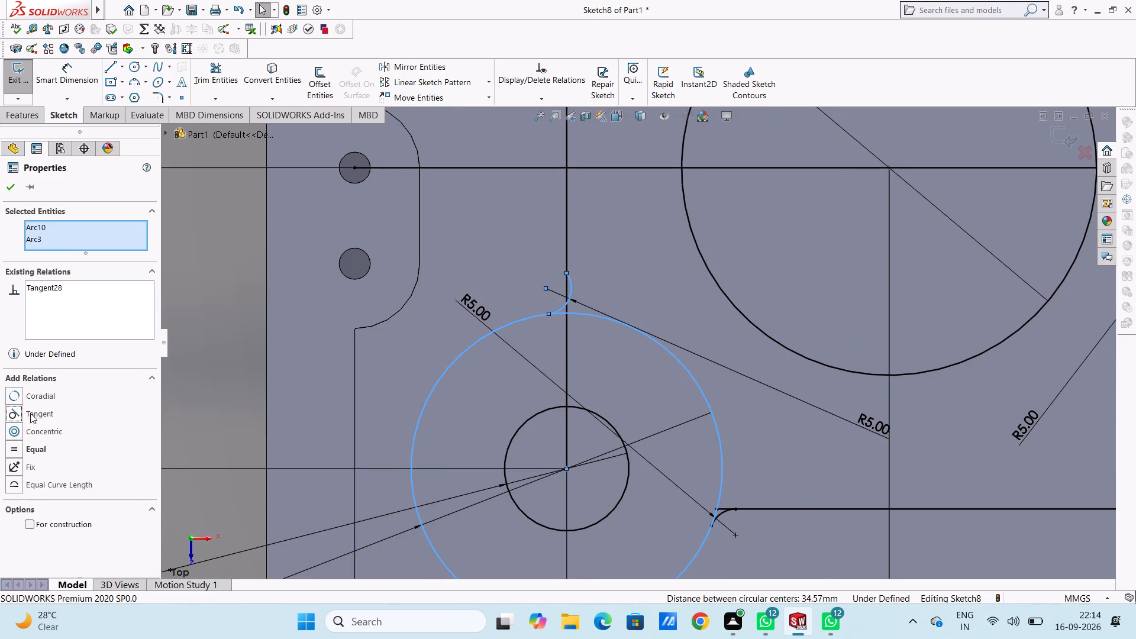
left_click(225, 392)
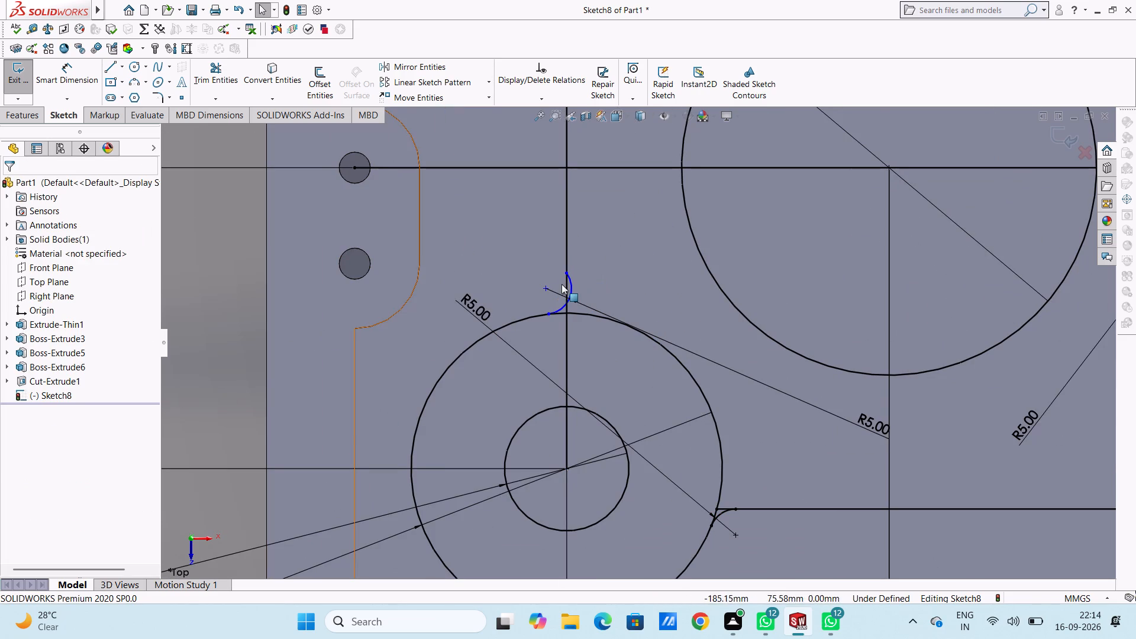
left_click(573, 288)
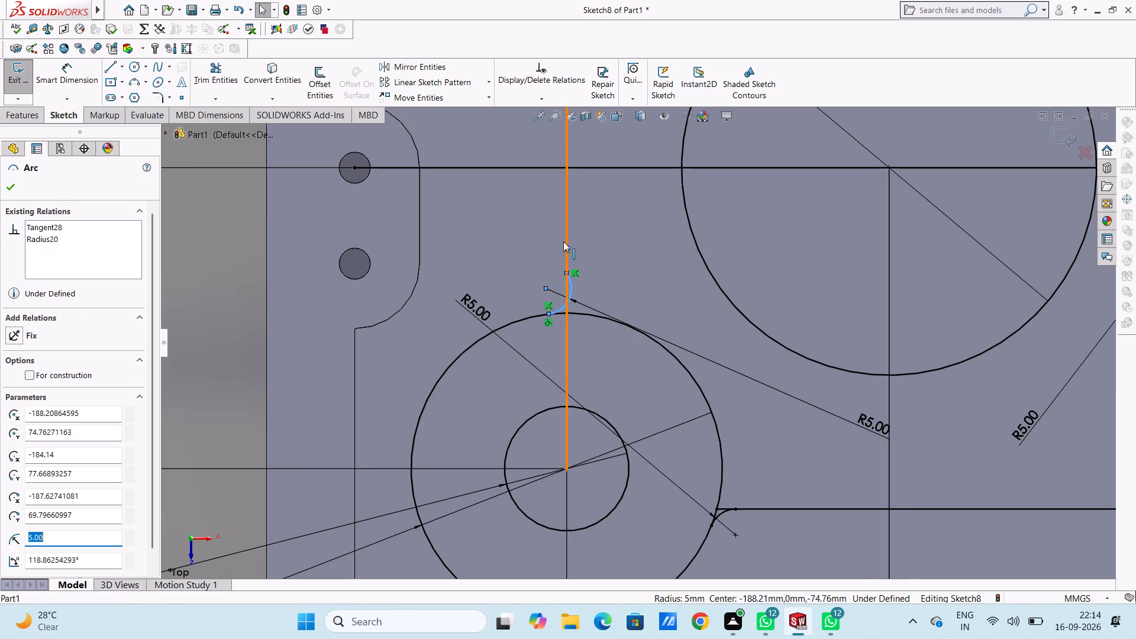
left_click(566, 241, "ctrl")
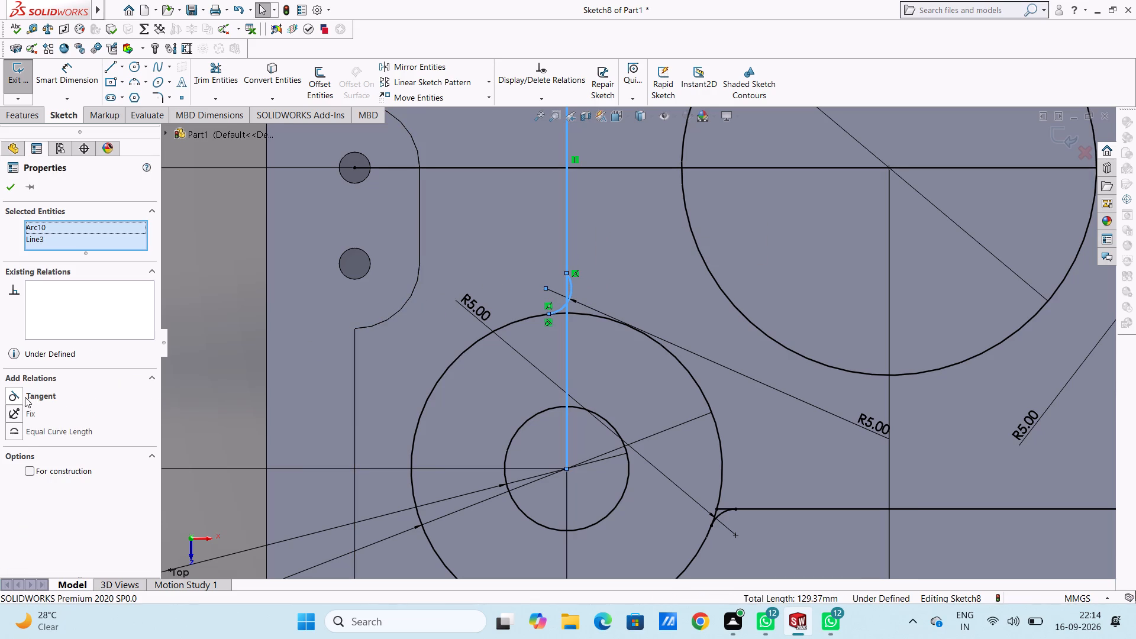
left_click(8, 395)
left_click(201, 381)
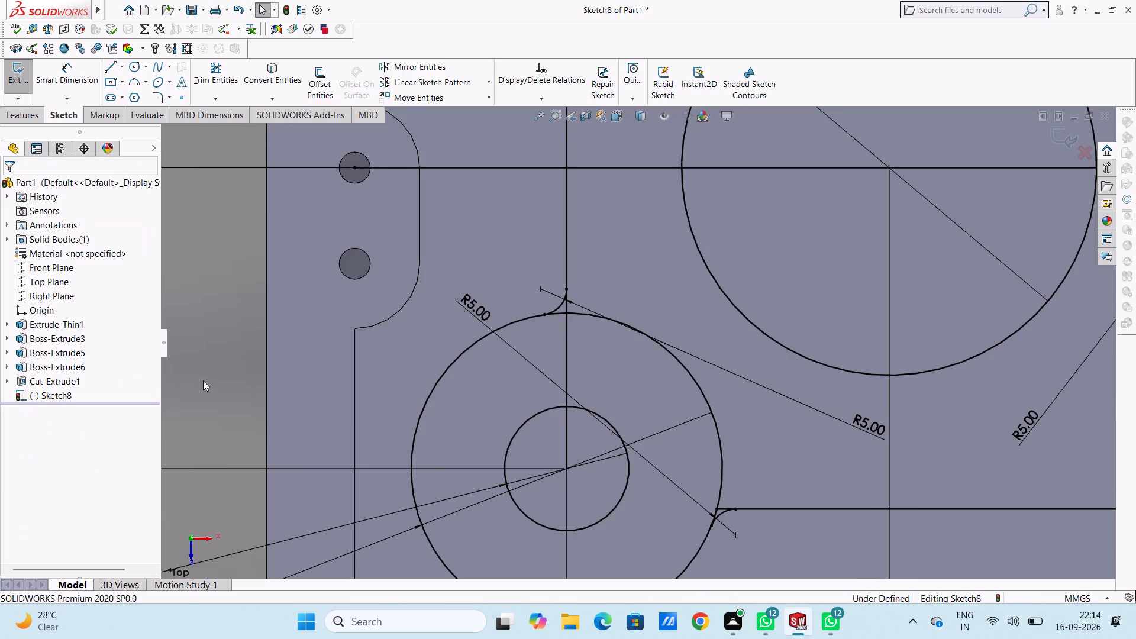
Make the small arc near the right vertical line tangent to the right-hand 60 mm circle.
scroll(204, 379, "up", 9)
scroll(812, 309, "down", 5)
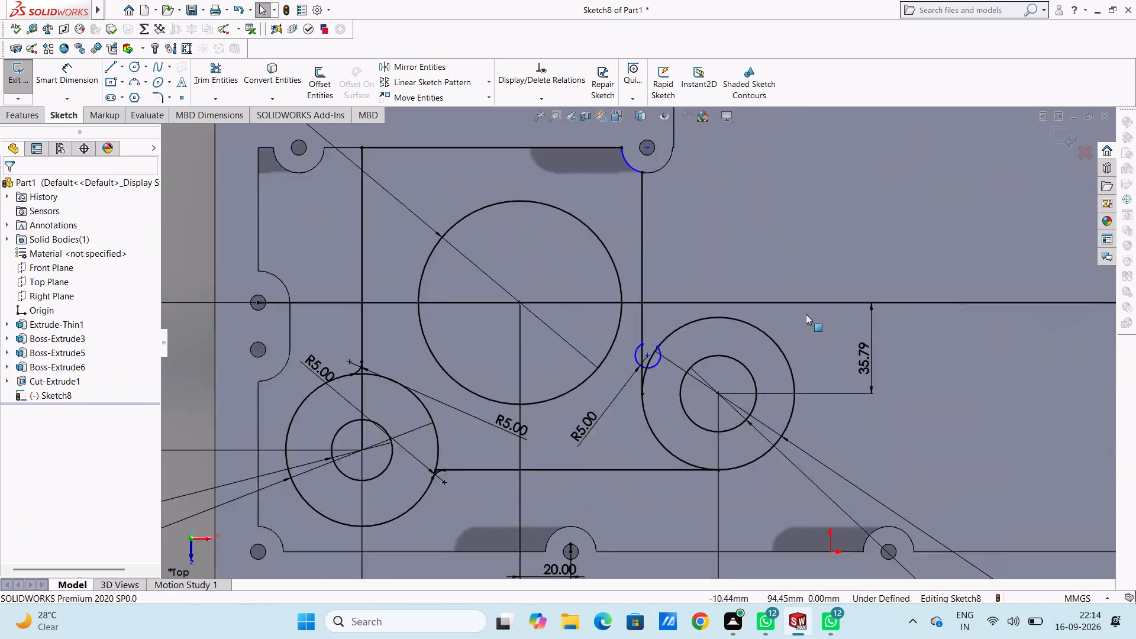
scroll(728, 321, "down", 4)
left_click(527, 408, "ctrl")
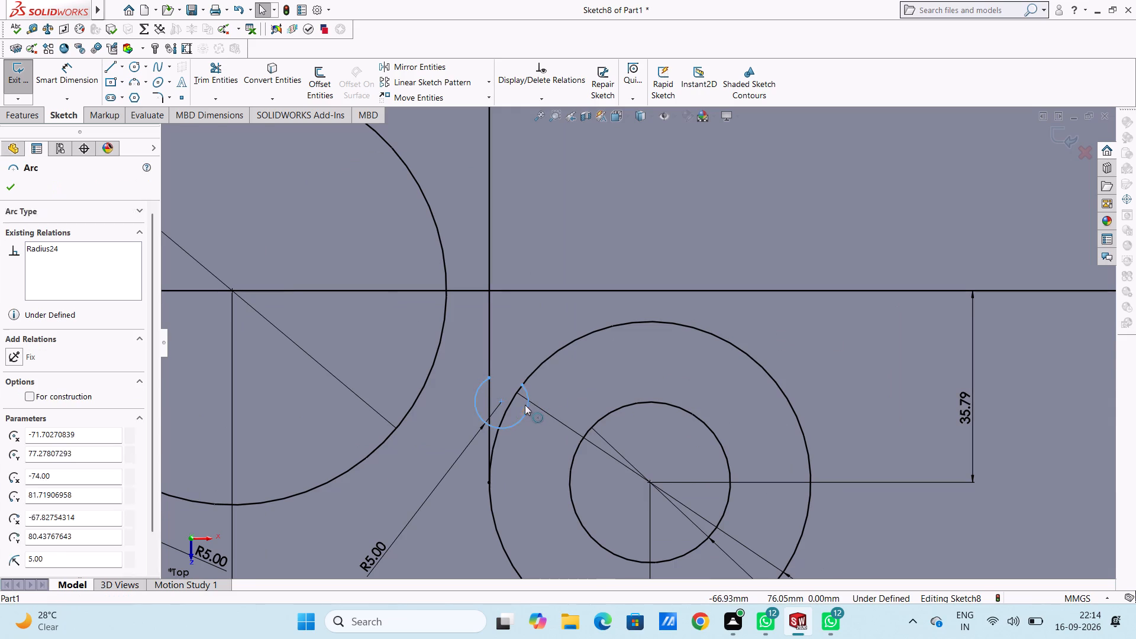
left_click(539, 367, "ctrl")
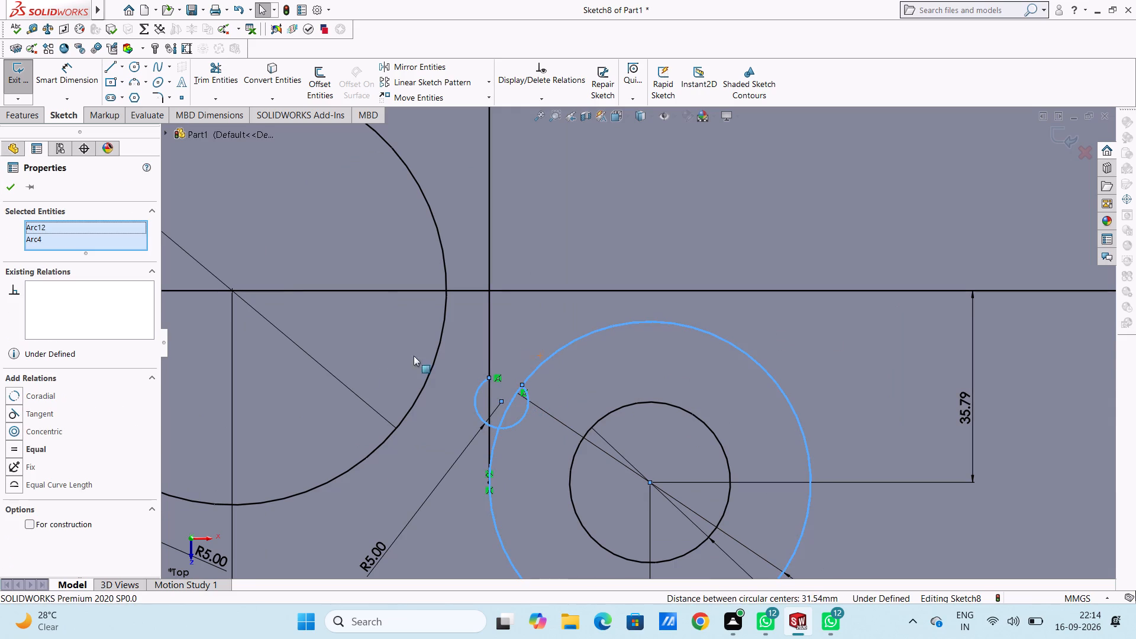
left_click(17, 414)
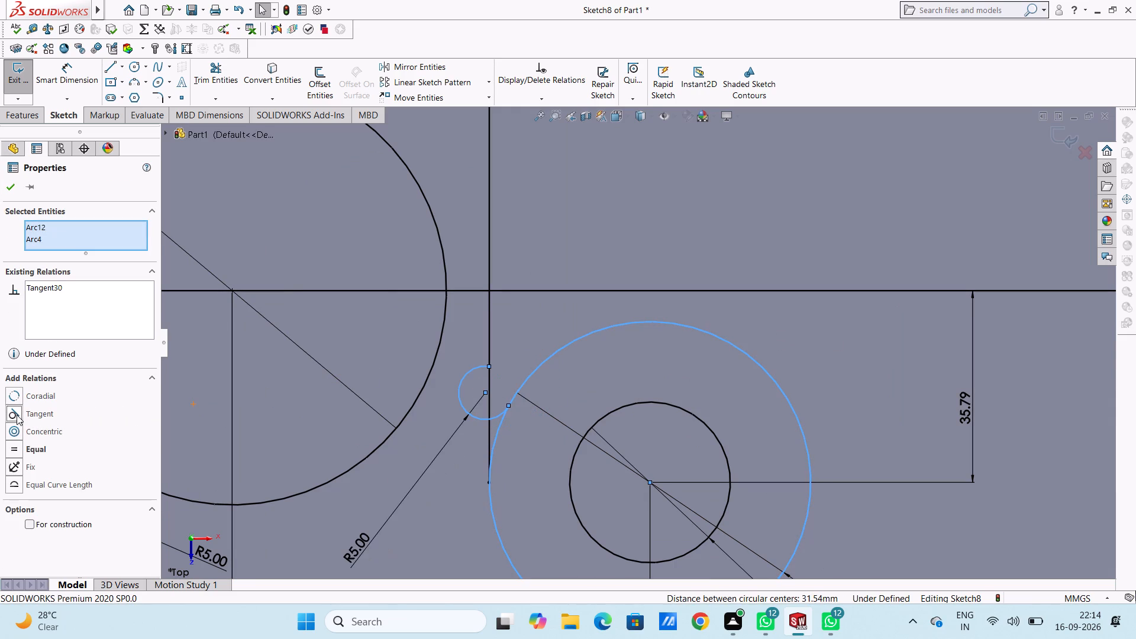
scroll(17, 415, "up", 8)
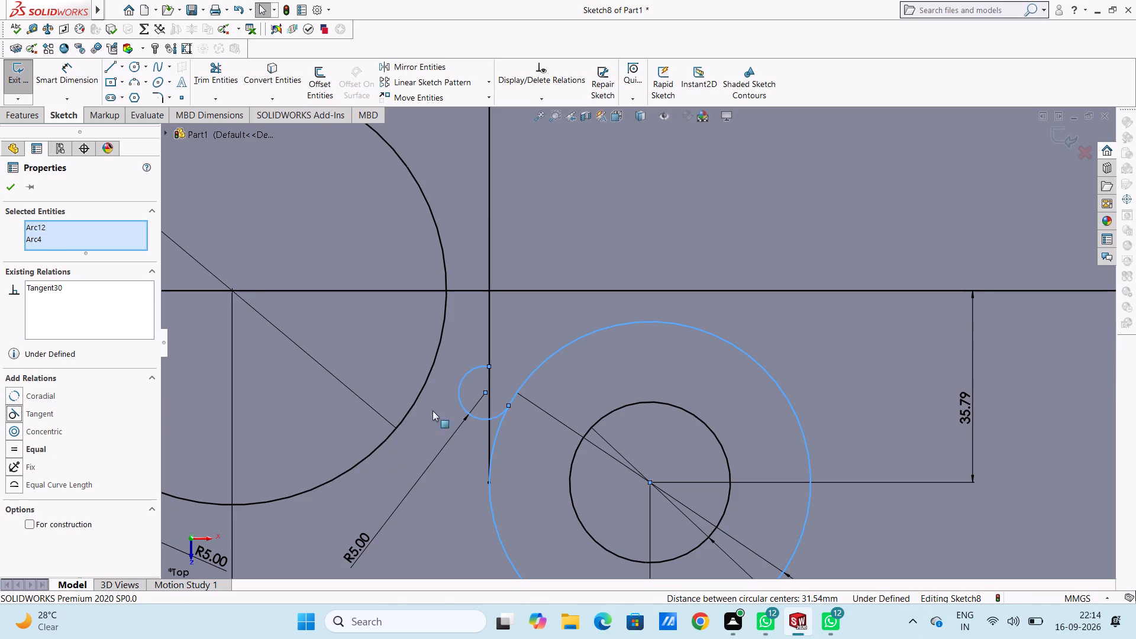
left_click(520, 324)
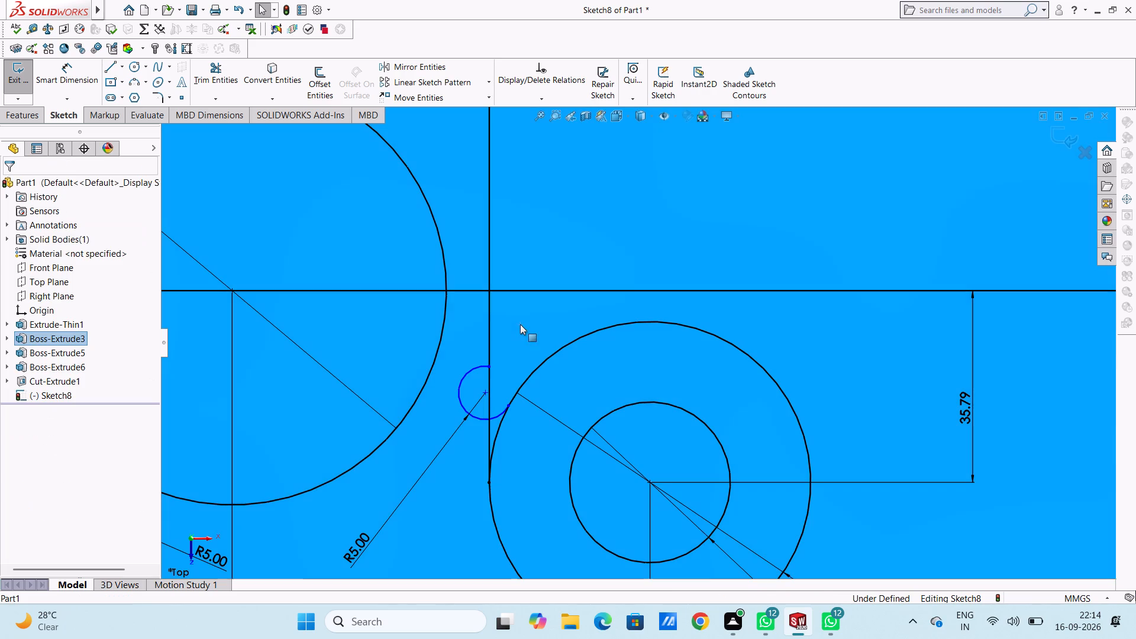
Try to make the small arc beside the right-hand 60 mm circle tangent to the right vertical line.
left_click(463, 380)
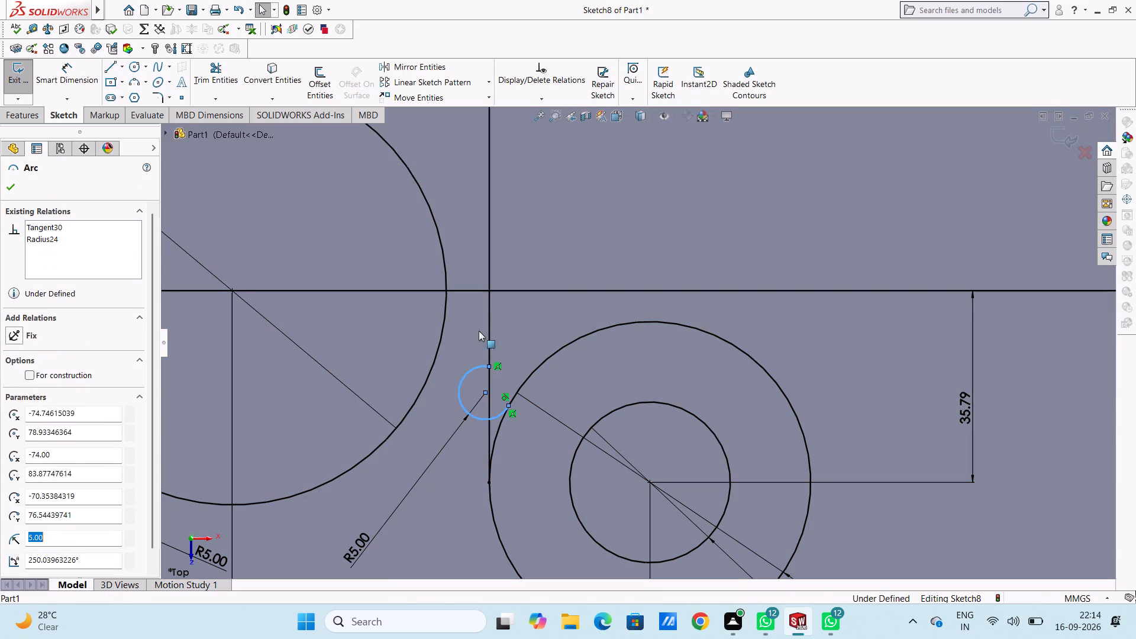
left_click(488, 332, "ctrl")
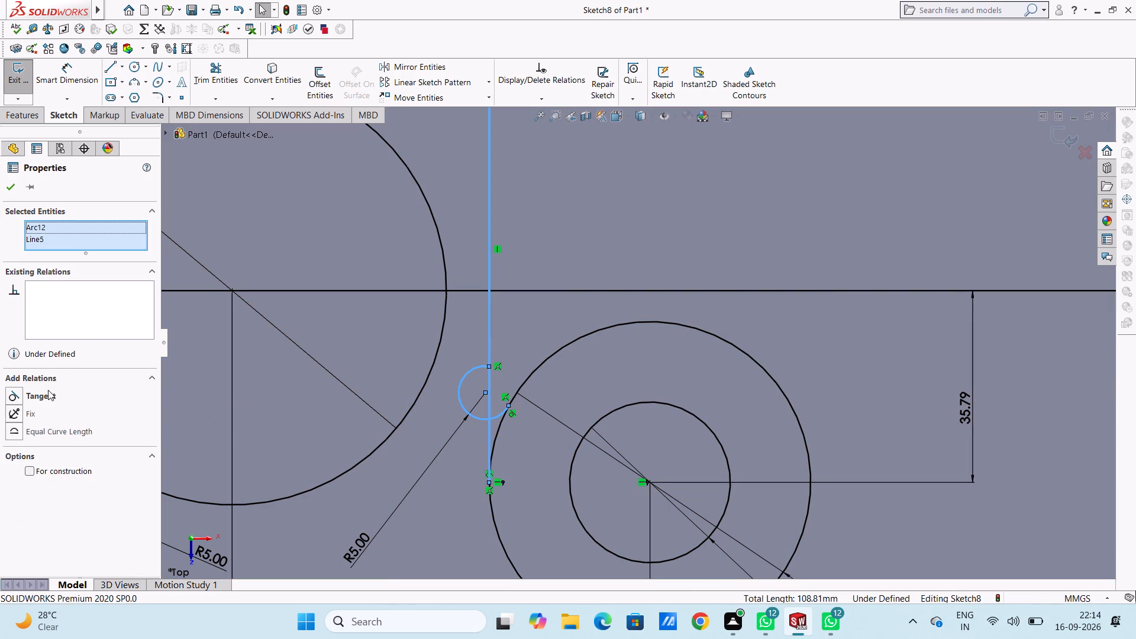
left_click(6, 393)
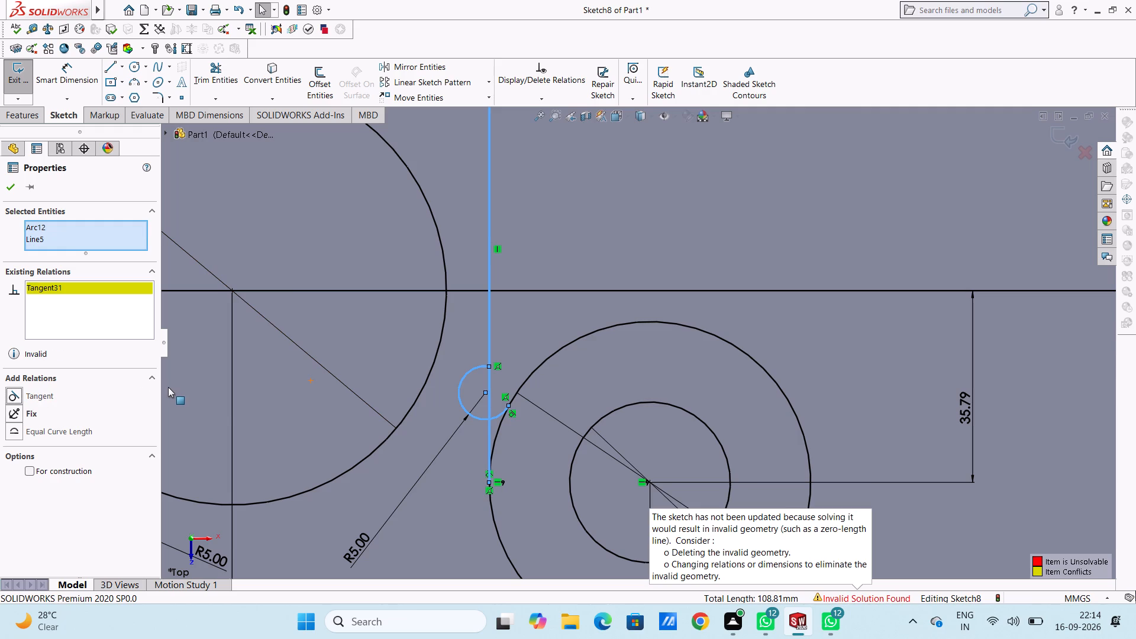
left_click(17, 395)
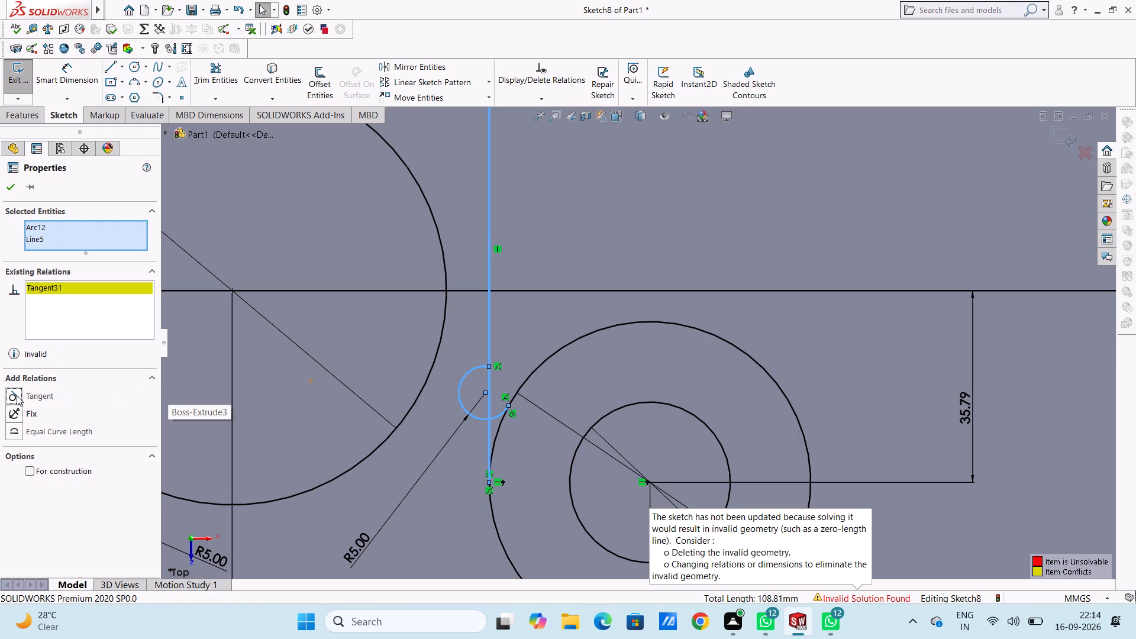
scroll(302, 376, "up", 12)
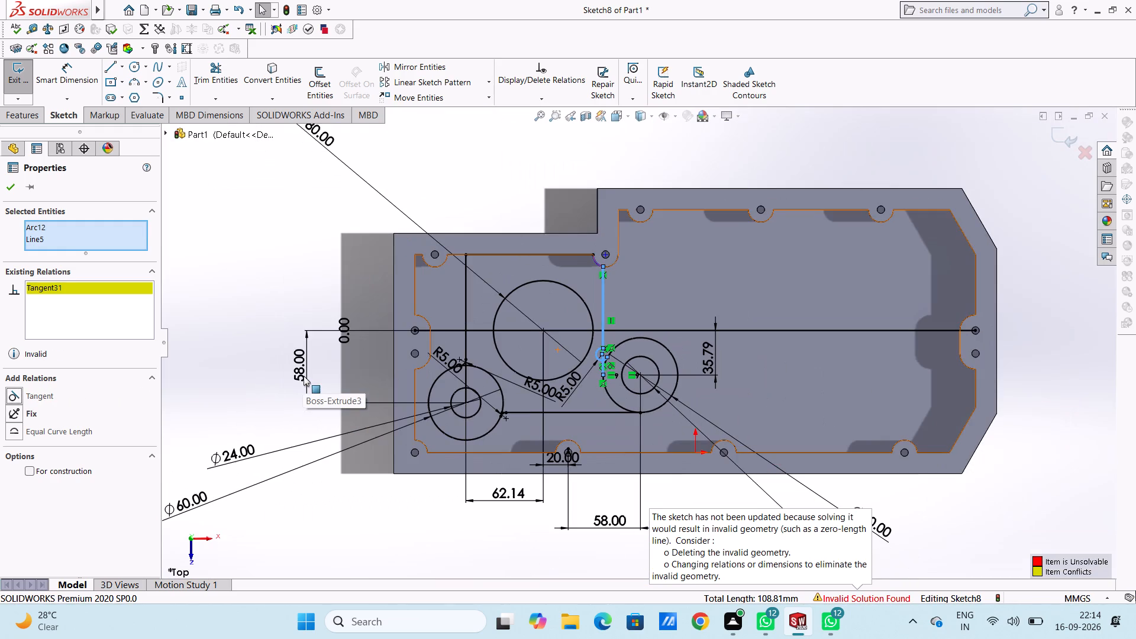
left_click(376, 543)
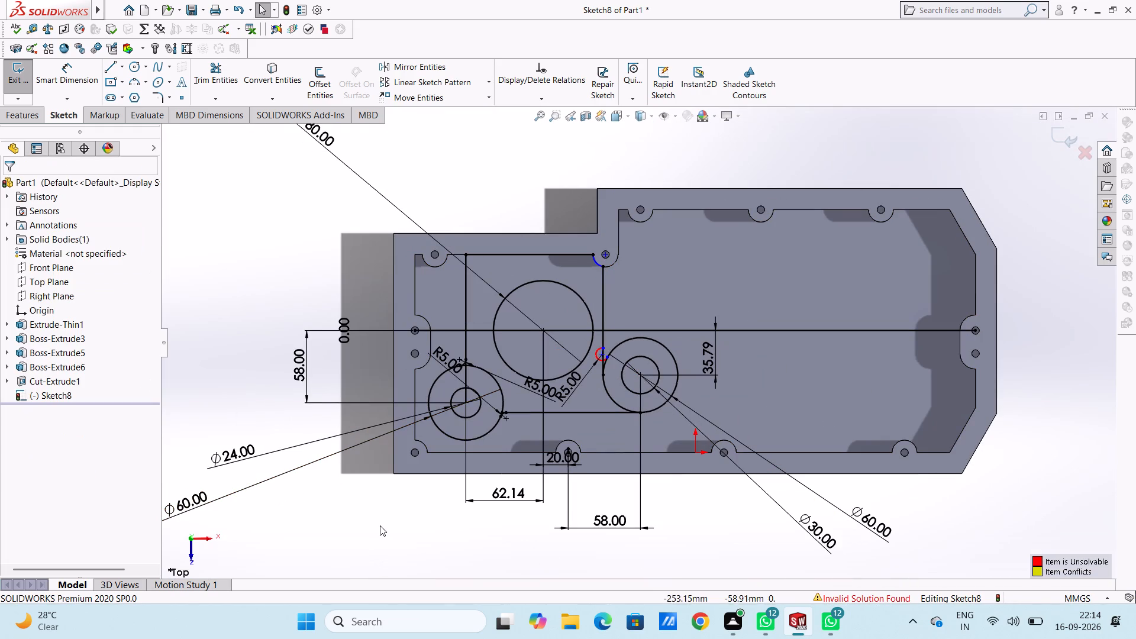
Delete the 5 mm radius dimension from the small arc beside the right-hand 60 mm circle.
scroll(632, 362, "down", 8)
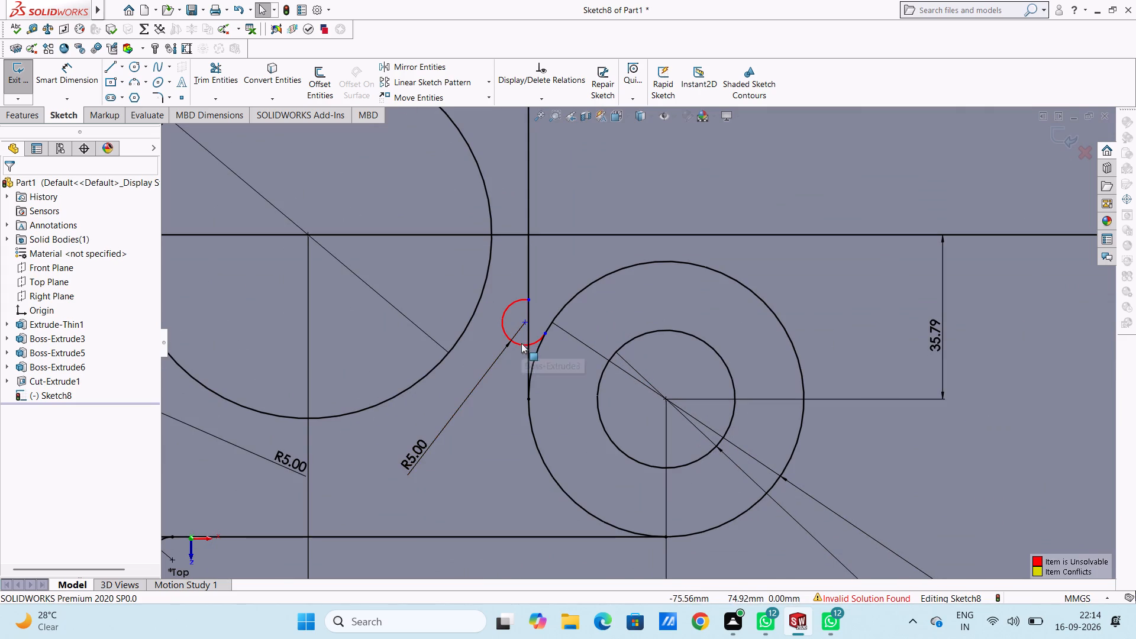
left_click(415, 456)
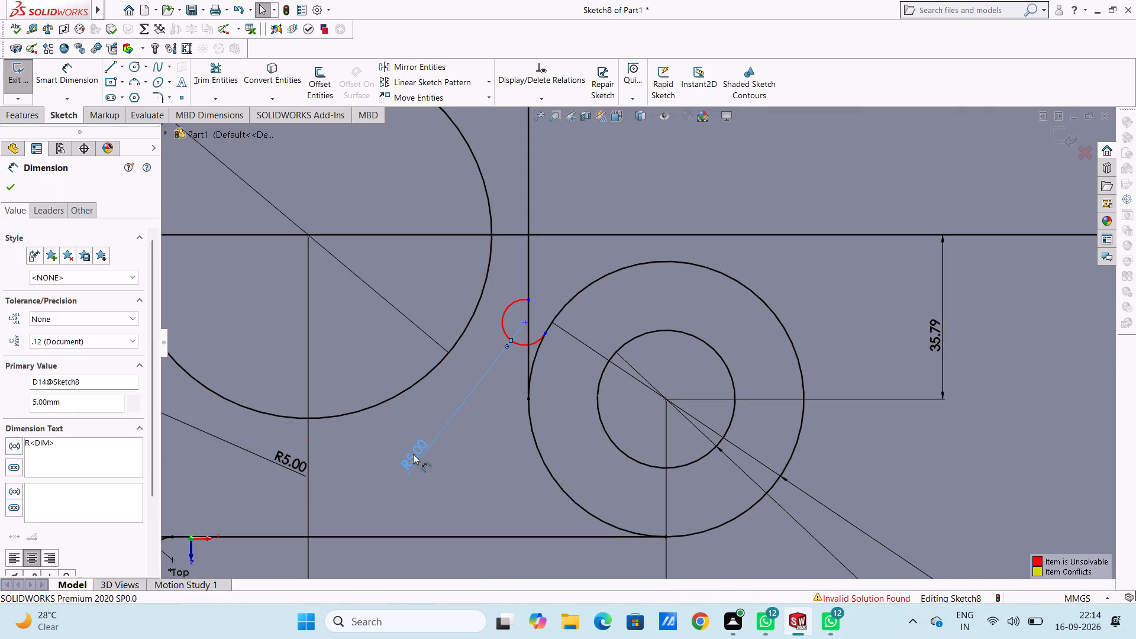
key("Delete")
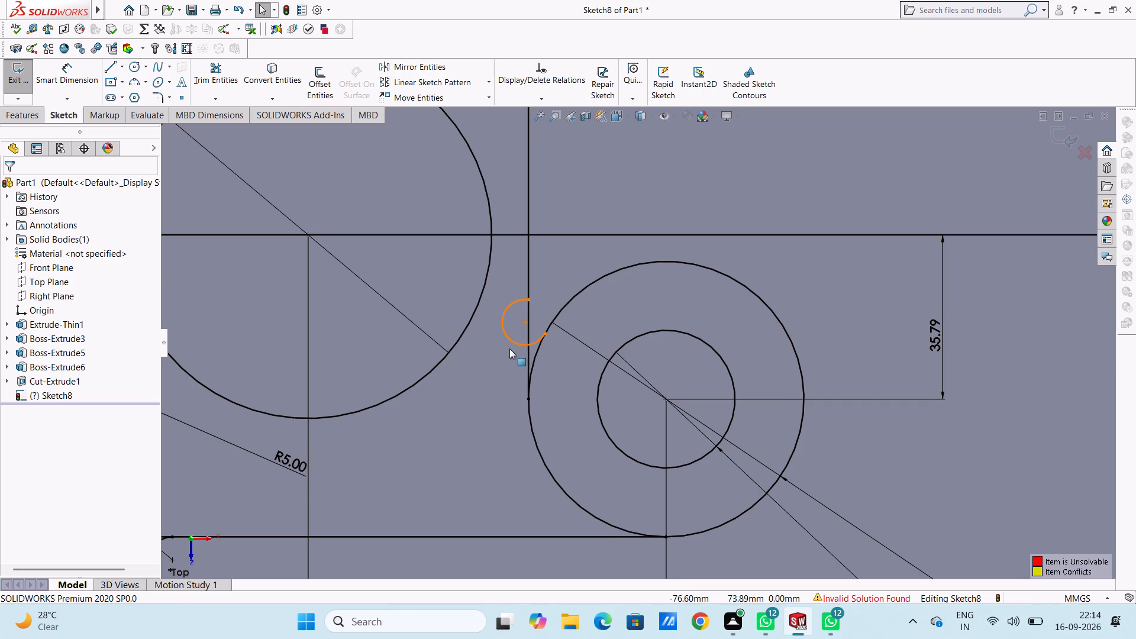
Try again to apply a Tangent relation between the undimensioned small arc and the right vertical line.
left_click(511, 304)
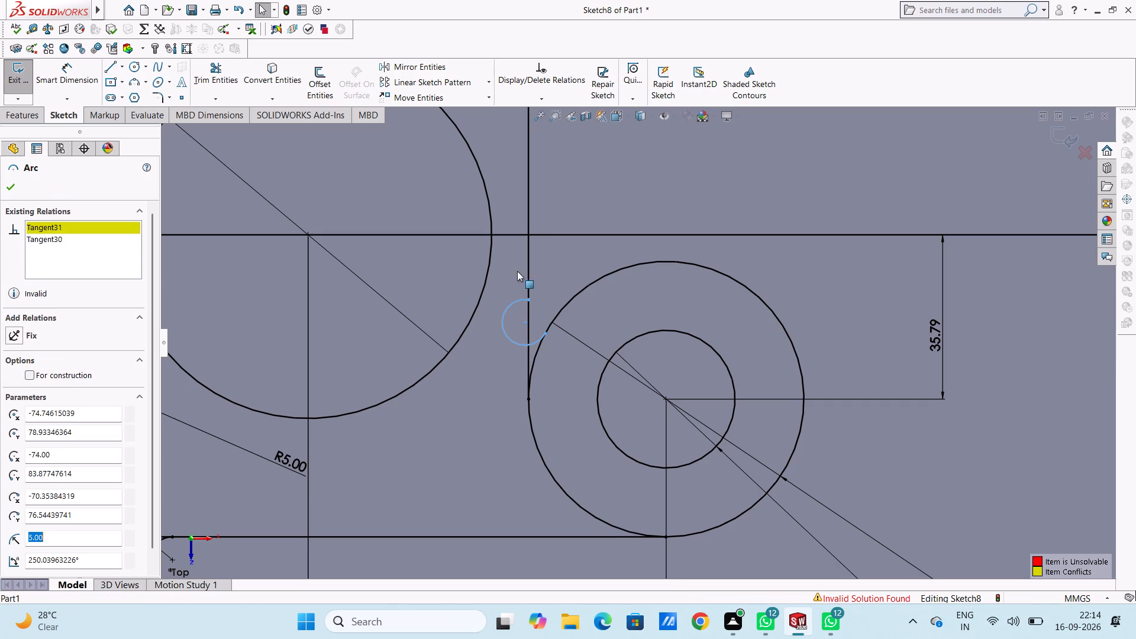
left_click(528, 275, "ctrl")
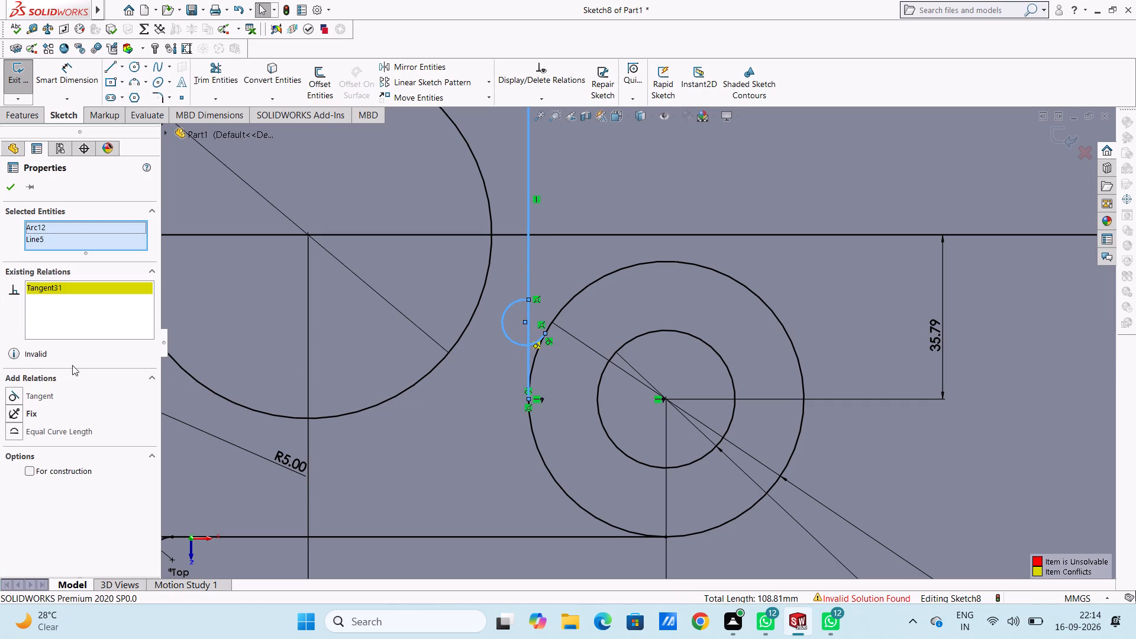
left_click(13, 394)
left_click(14, 395)
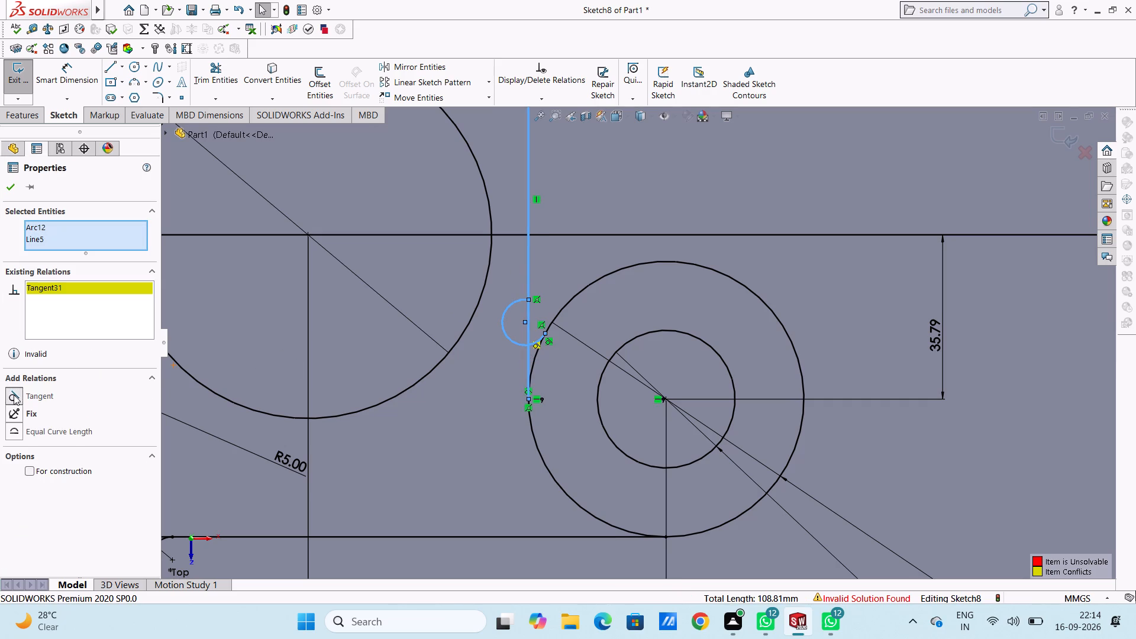
Delete the small over-constrained arc between the right vertical line and the right-hand 60 mm circle.
left_click(14, 395)
left_click(425, 388)
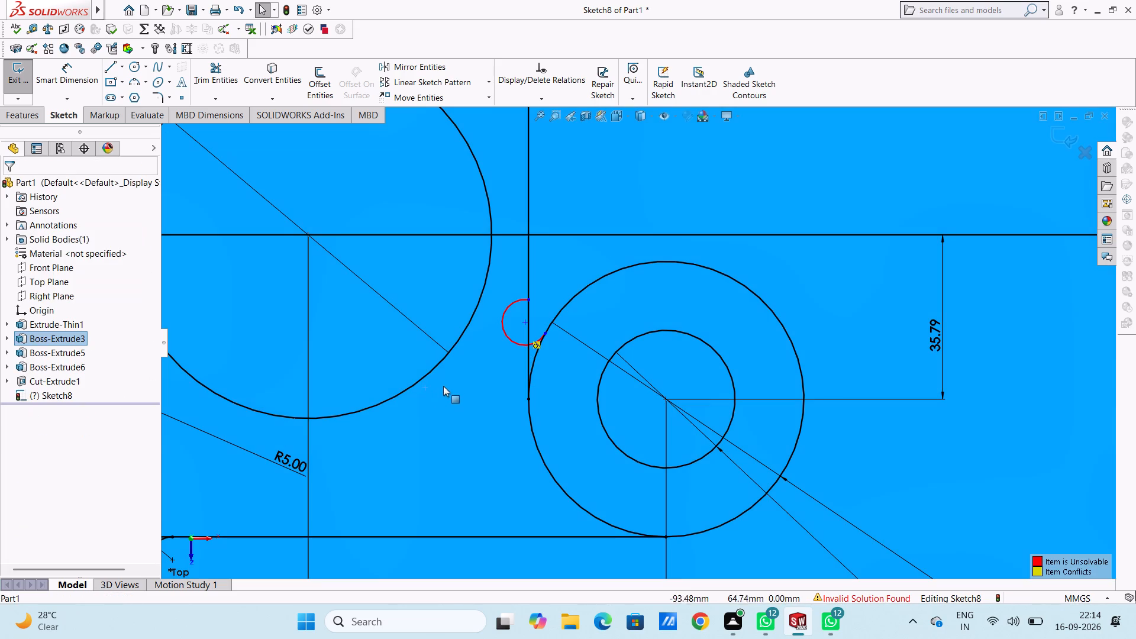
left_click(514, 344)
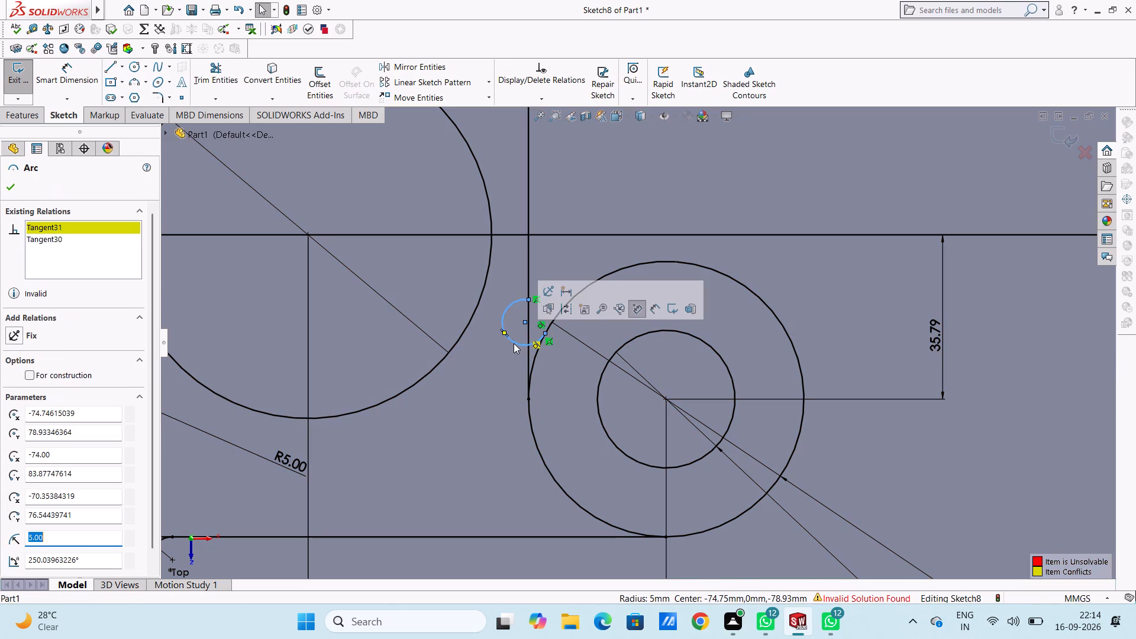
key("Delete")
key("Escape")
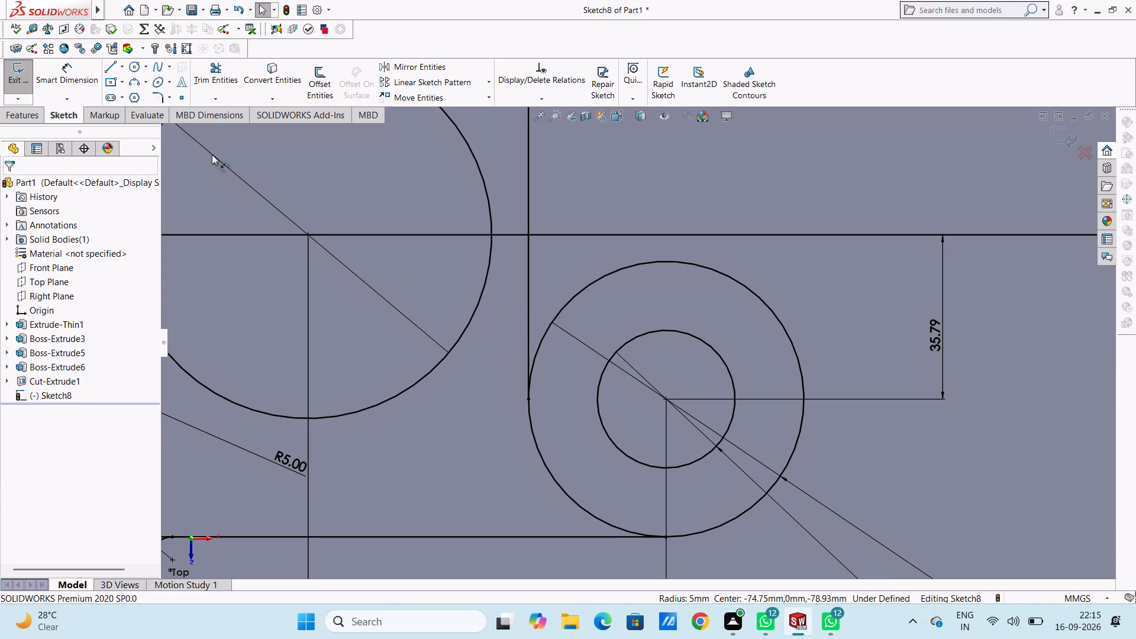
Draw a 3-point arc of 5 mm radius from the right vertical line to the upper-left of the right-hand 60 mm circle.
left_click(129, 84)
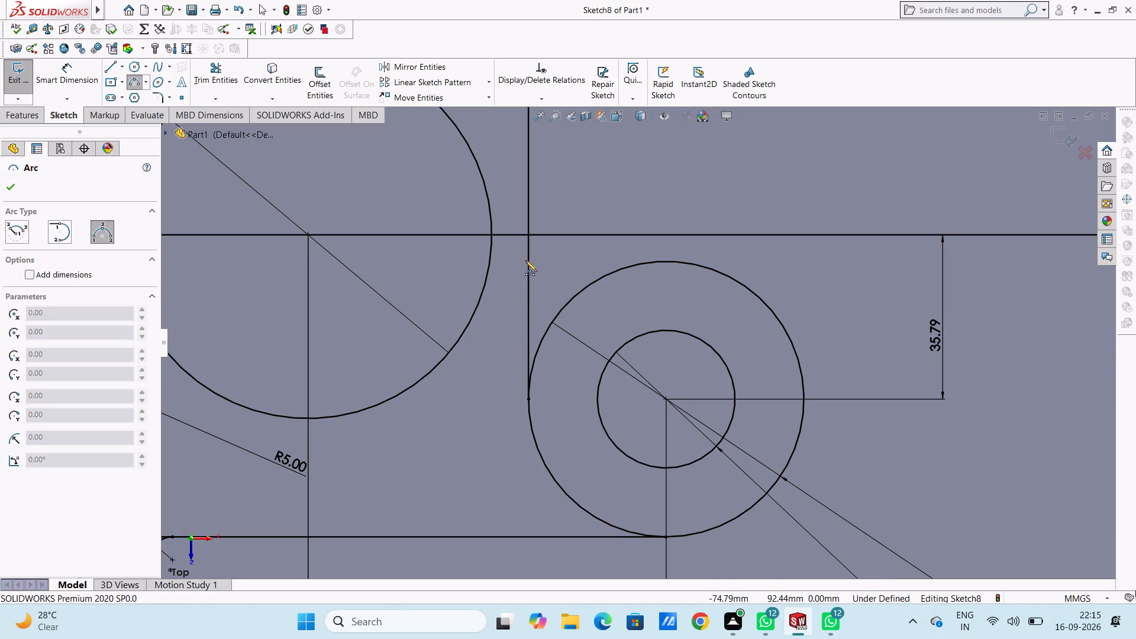
left_click(528, 259)
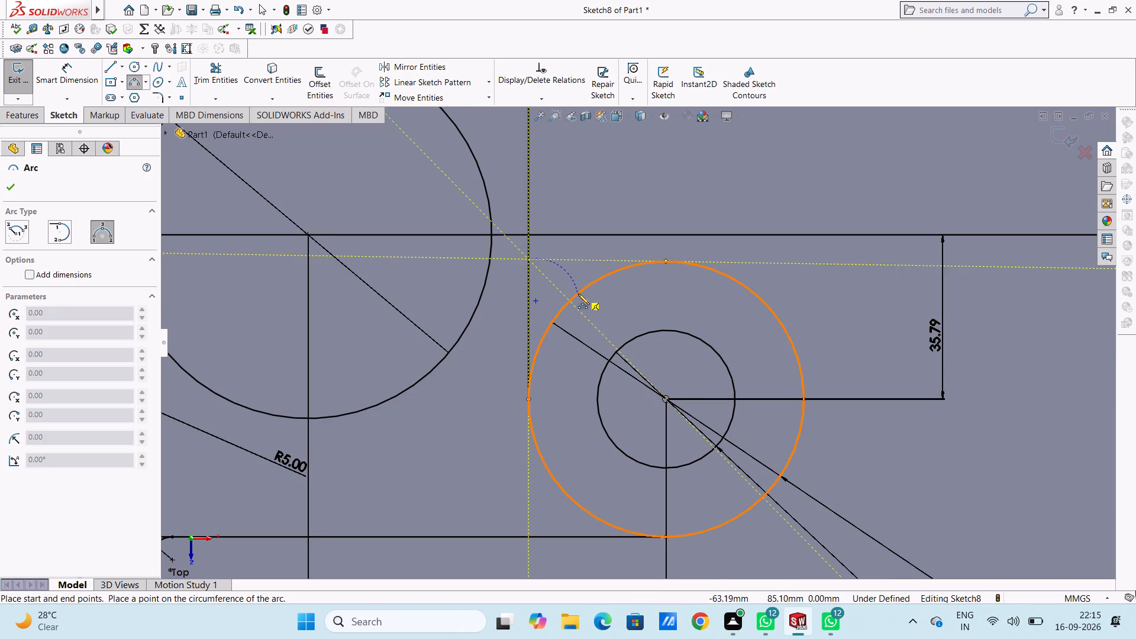
left_click(578, 293)
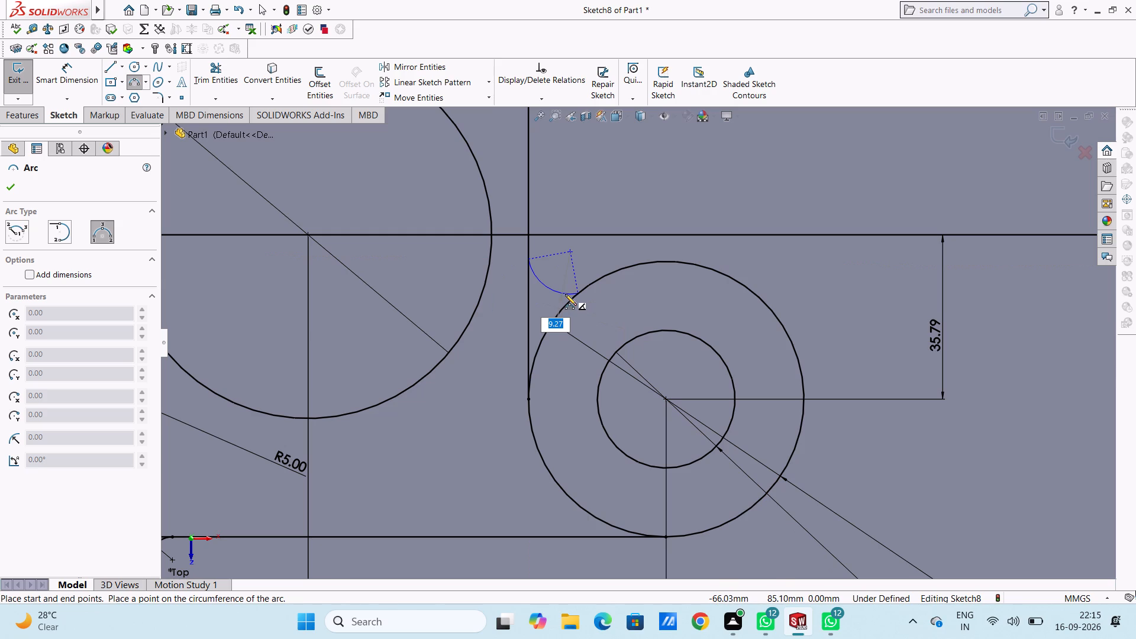
key("5")
key("Return")
key("Escape")
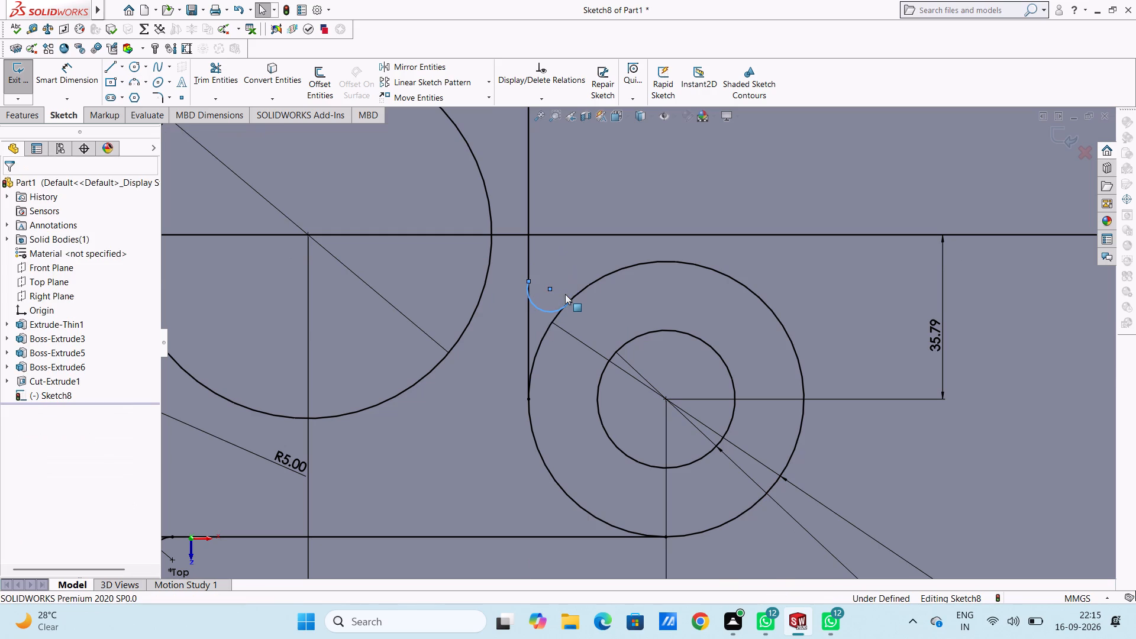
key("Escape")
Dimension the new arc beside the right-hand 60 mm circle with a radius of 5 mm.
left_click(60, 66)
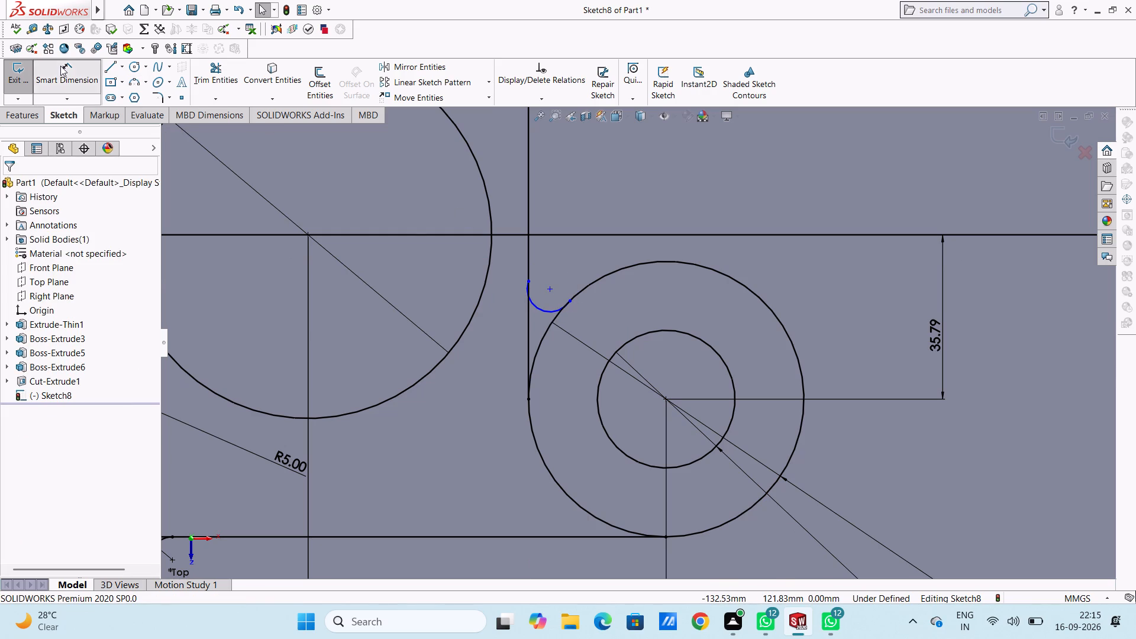
left_click(538, 309)
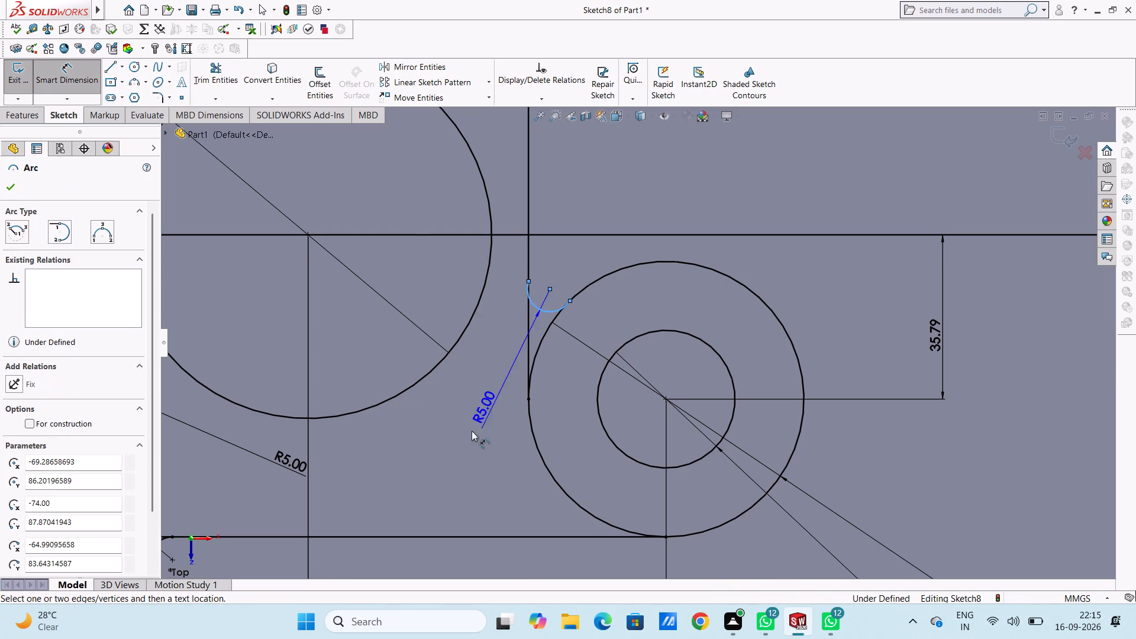
left_click(417, 459)
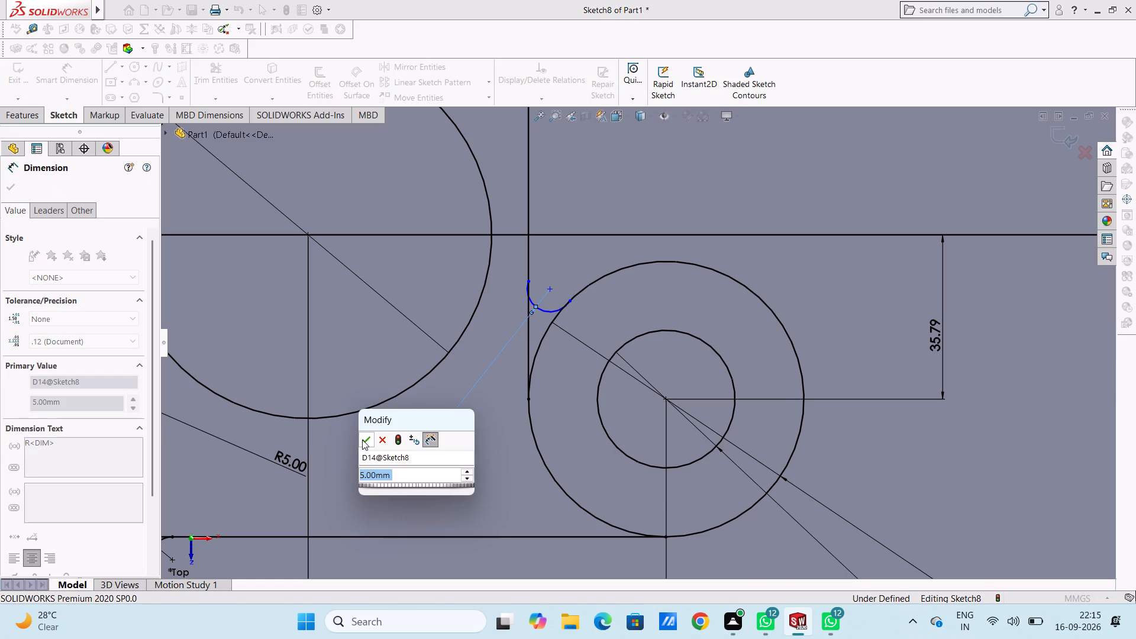
left_click(362, 440)
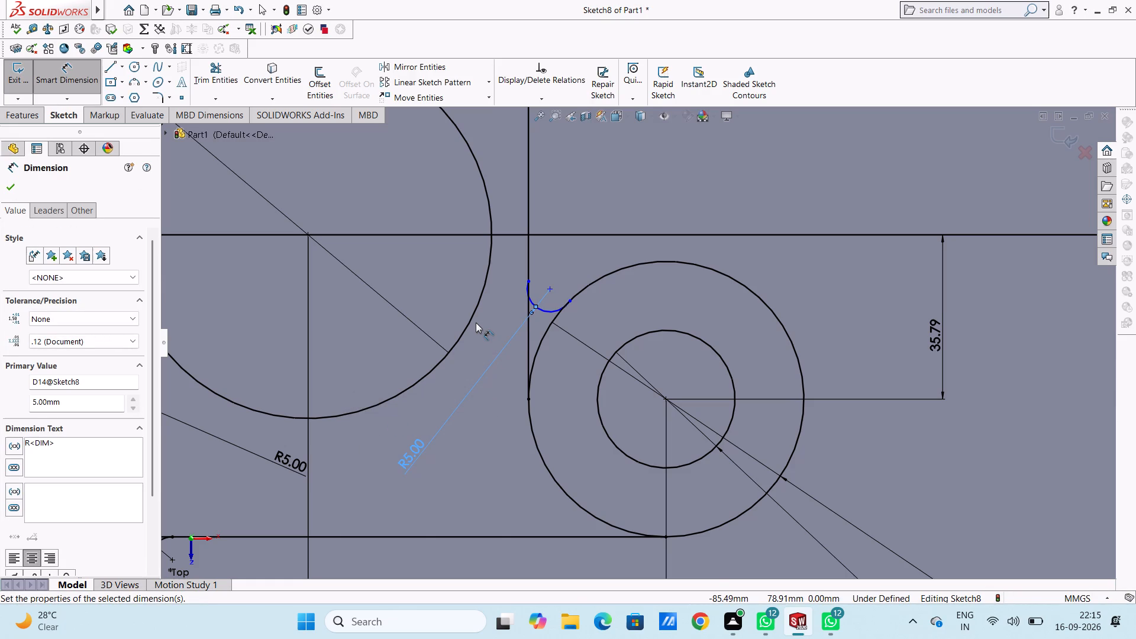
key("Escape")
key("Escape")
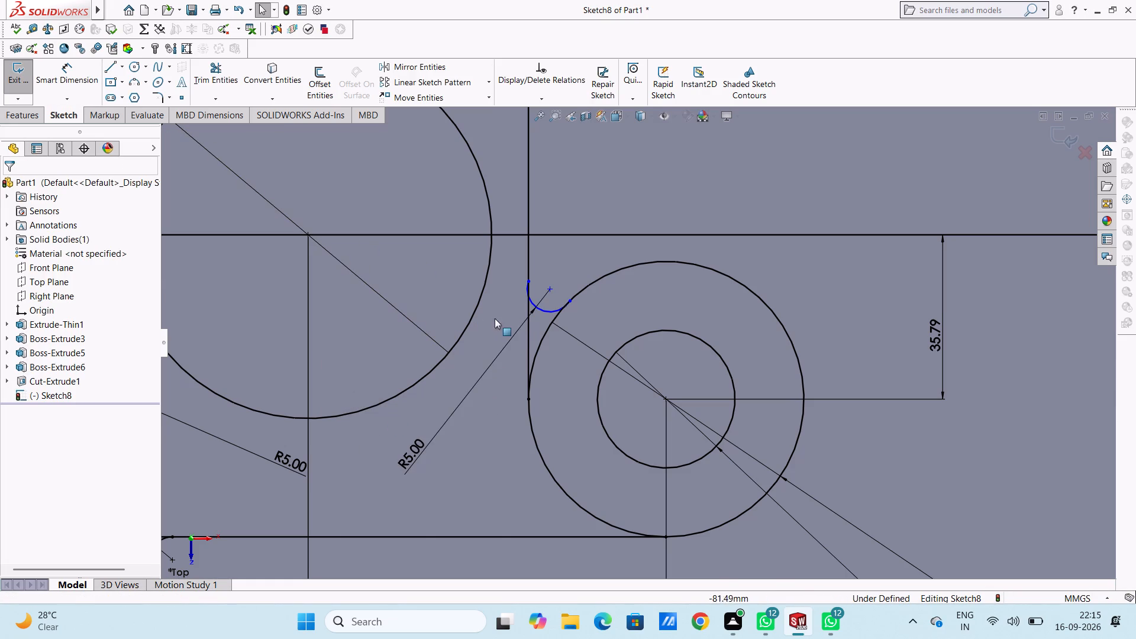
Make the new 5 mm arc tangent to both the right-hand 60 mm circle and the right vertical line.
left_click(545, 311)
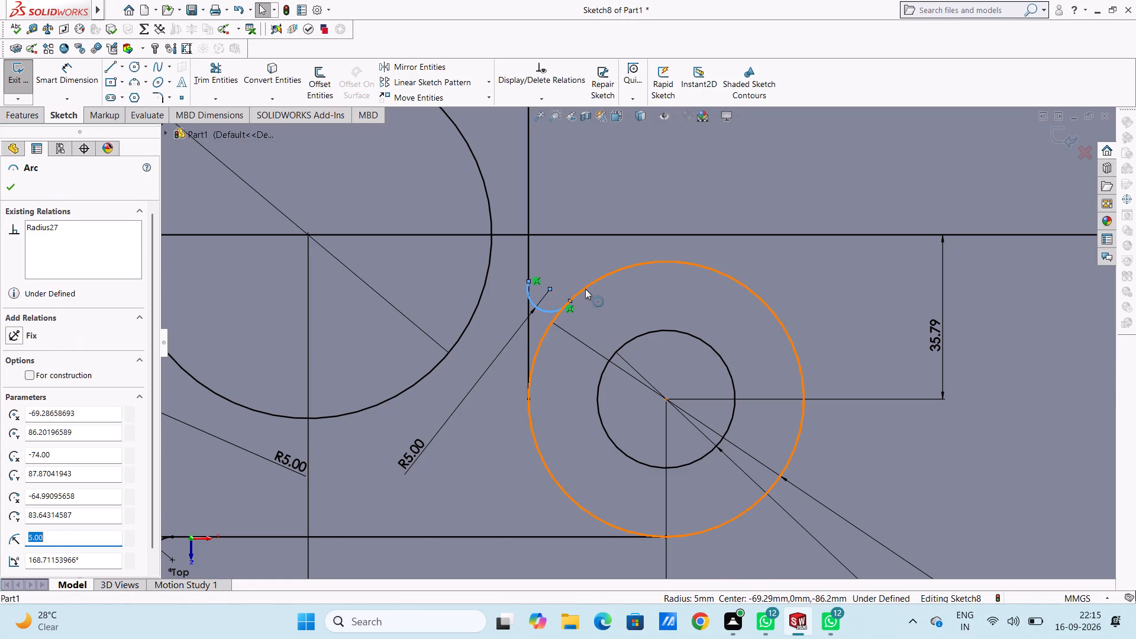
left_click(586, 288, "ctrl")
left_click(10, 411)
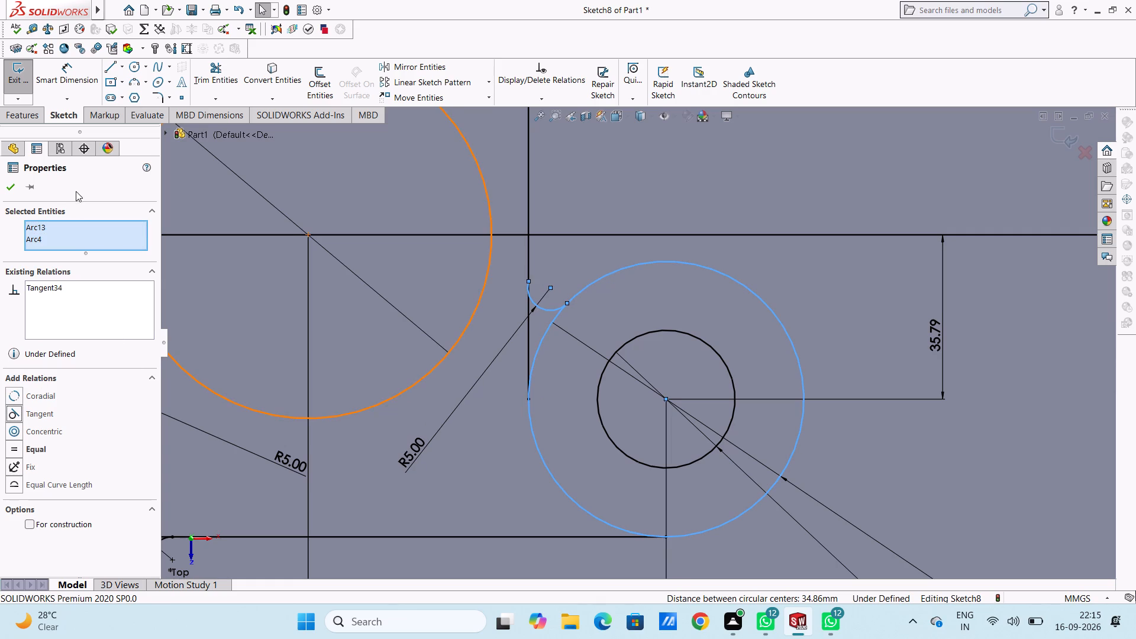
left_click(9, 187)
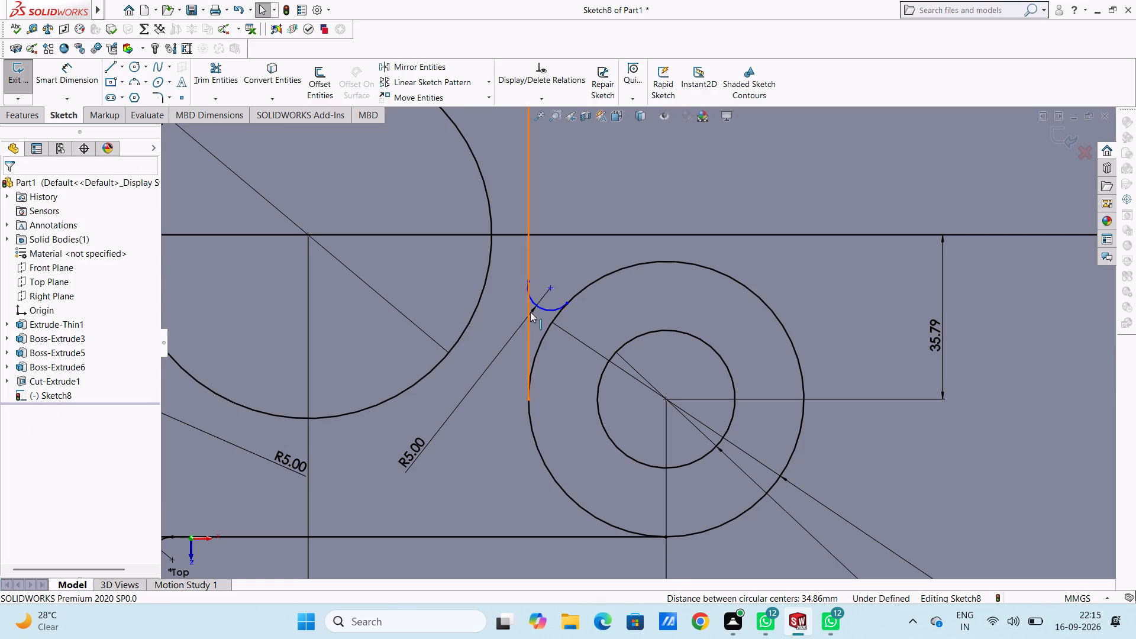
left_click(543, 309)
left_click(528, 254, "ctrl")
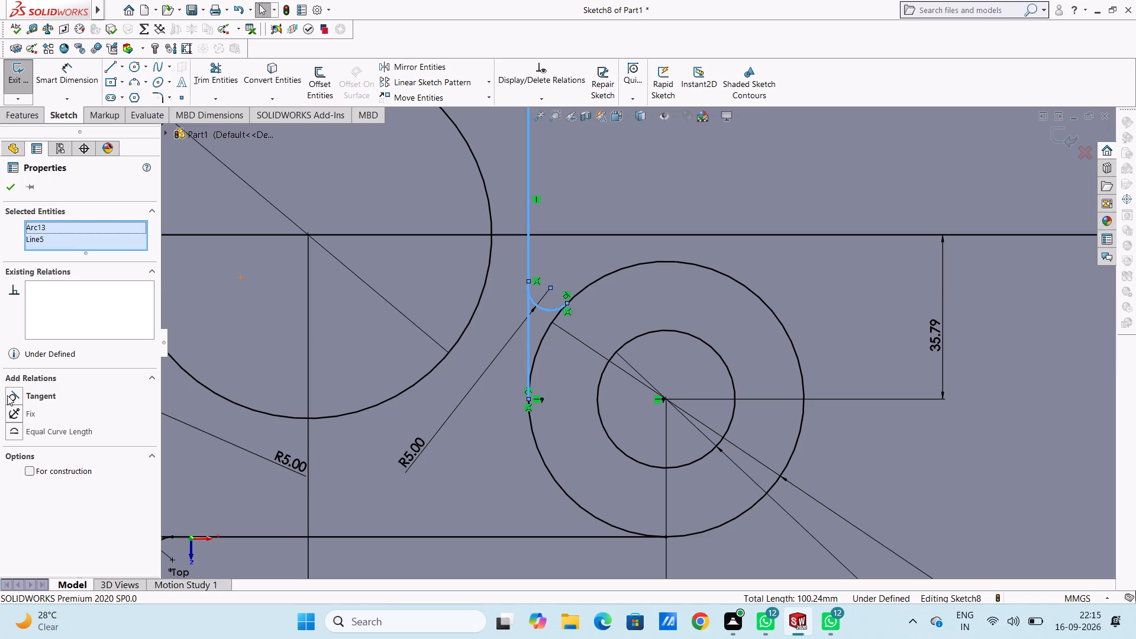
left_click(9, 394)
scroll(259, 405, "up", 9)
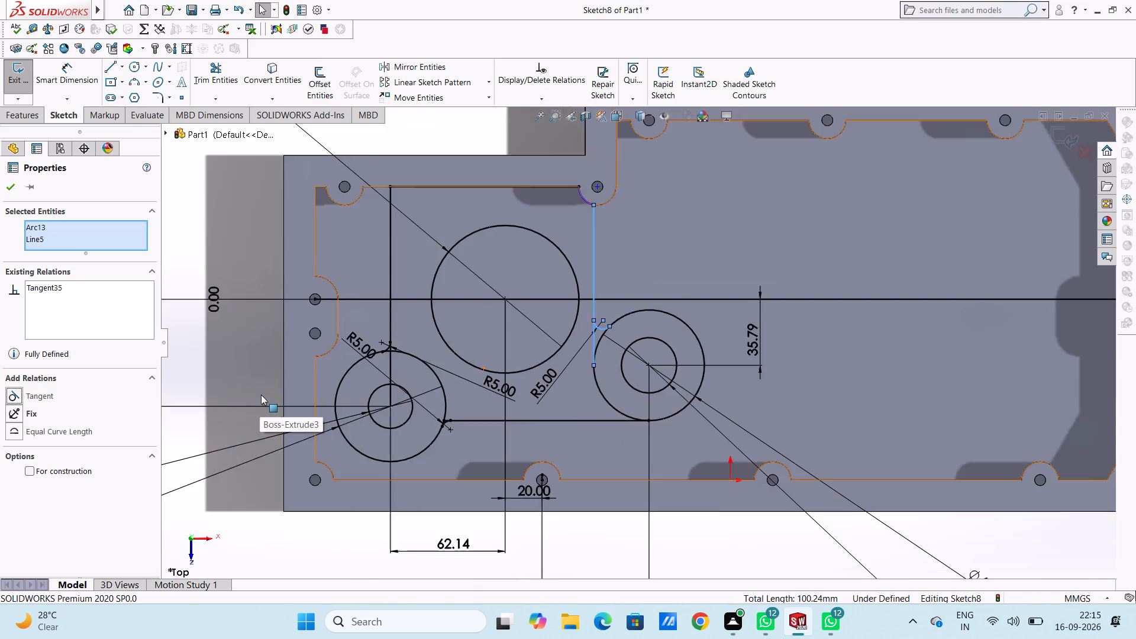
scroll(261, 393, "up", 4)
left_click(334, 509)
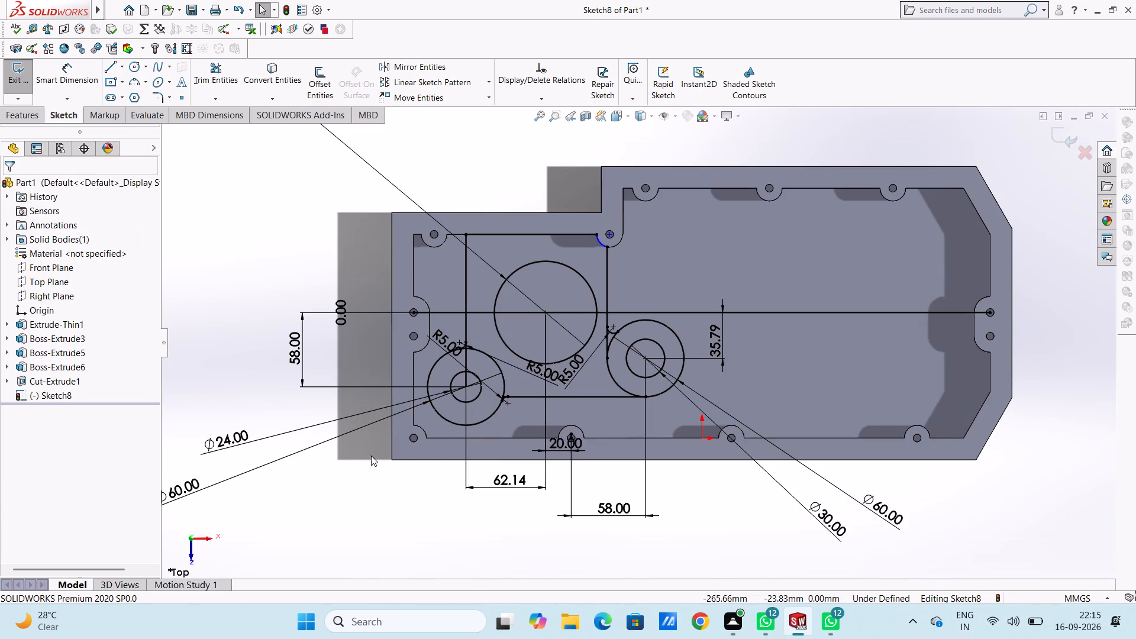
Trim the left-hand 60 mm circle's upper-right portion and the left vertical line's remainder below the 5 mm arc, including inside the 24 mm circle.
left_click(211, 75)
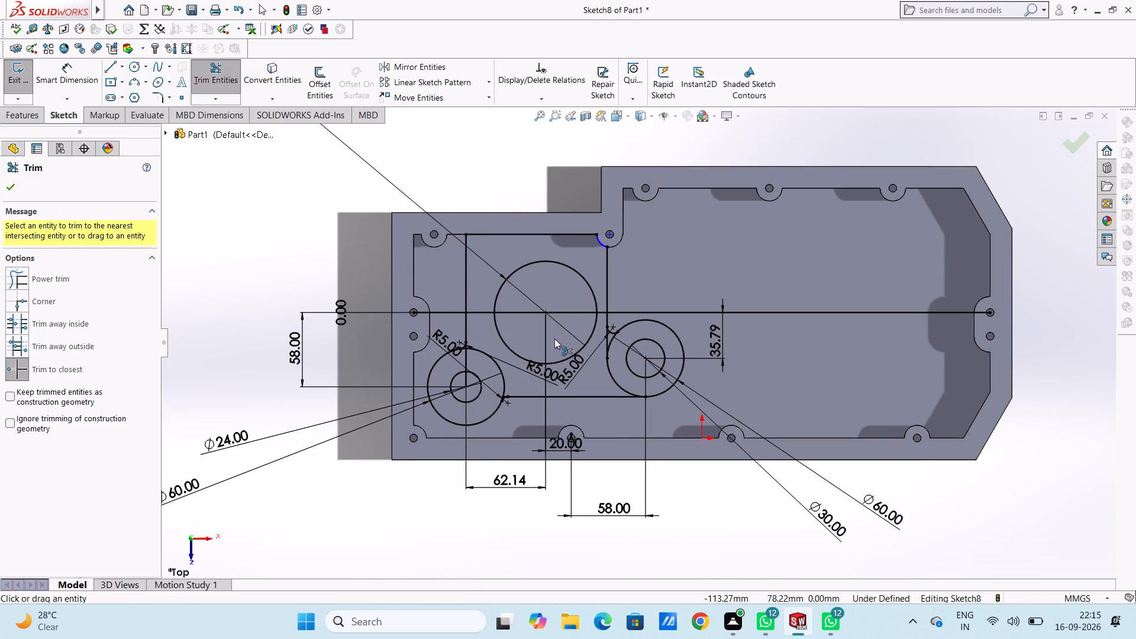
scroll(548, 338, "down", 4)
scroll(407, 324, "down", 4)
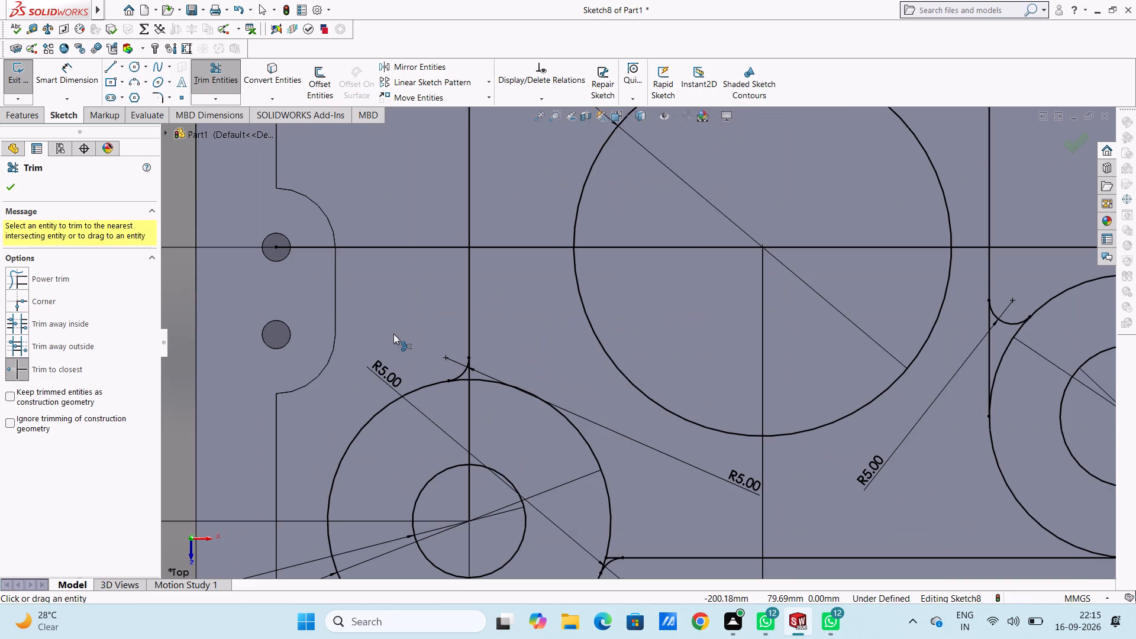
scroll(393, 334, "down", 4)
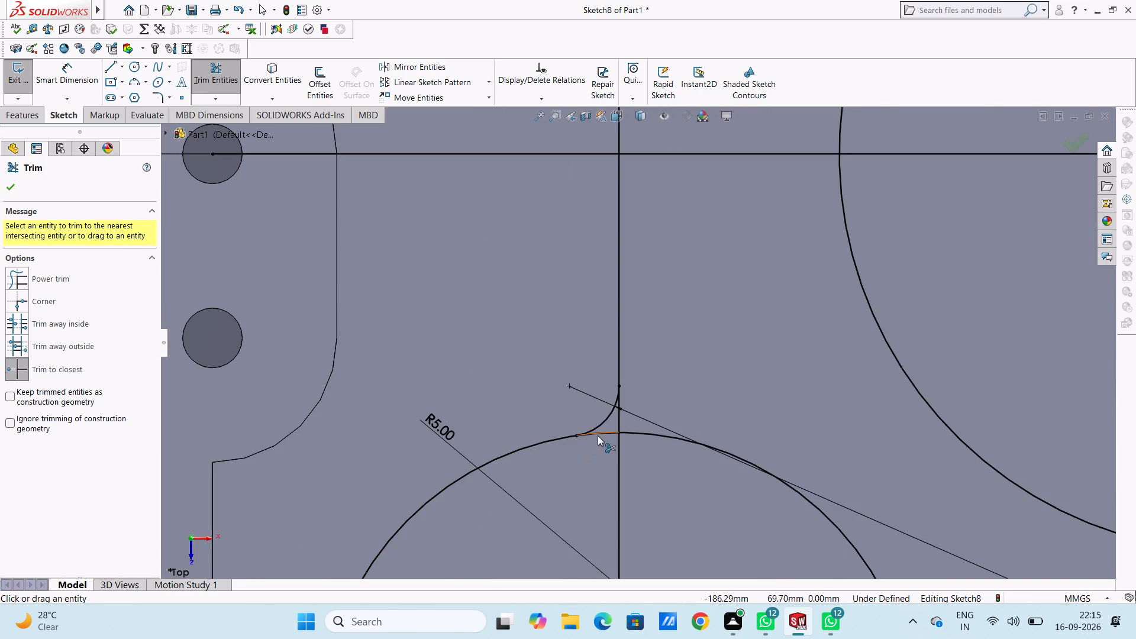
left_click(598, 435)
left_click(619, 424)
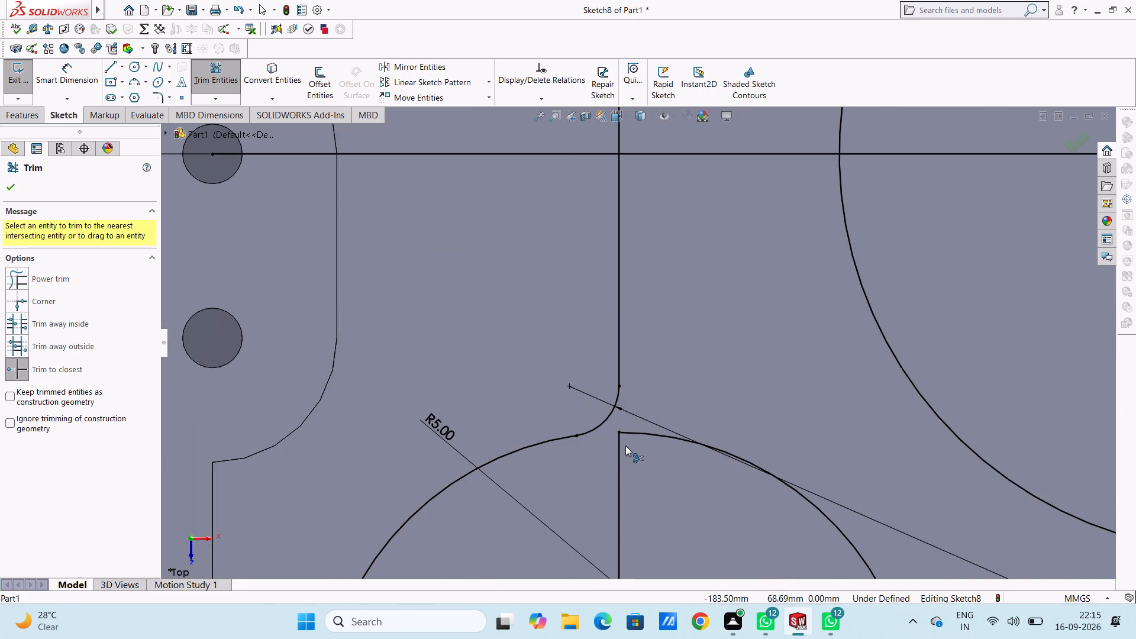
left_click(619, 450)
left_click(633, 433)
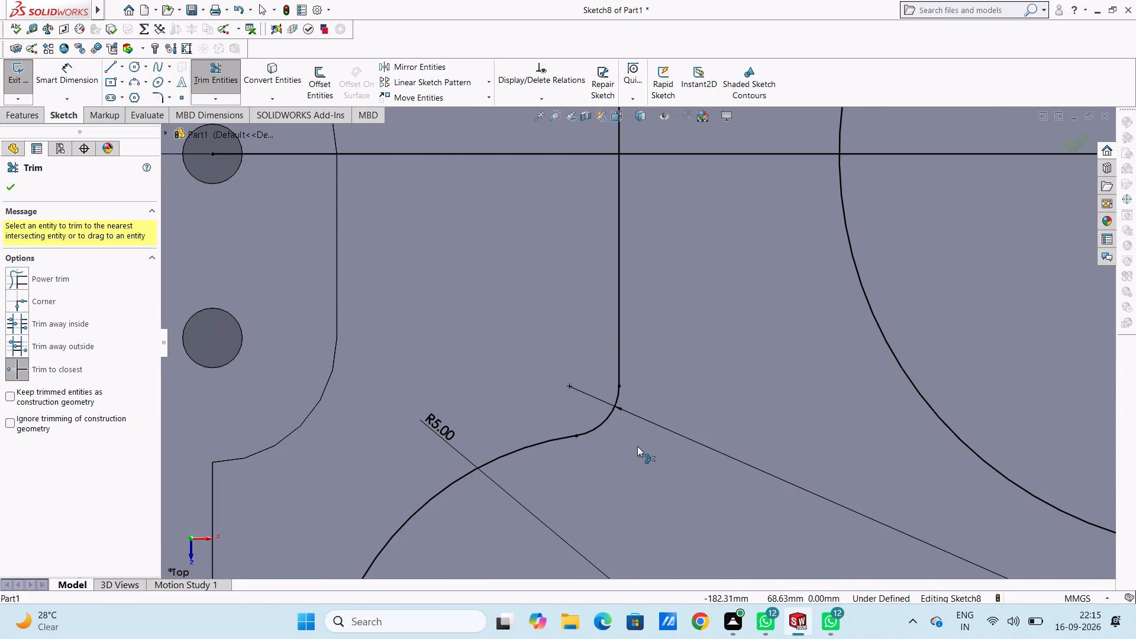
scroll(637, 446, "up", 8)
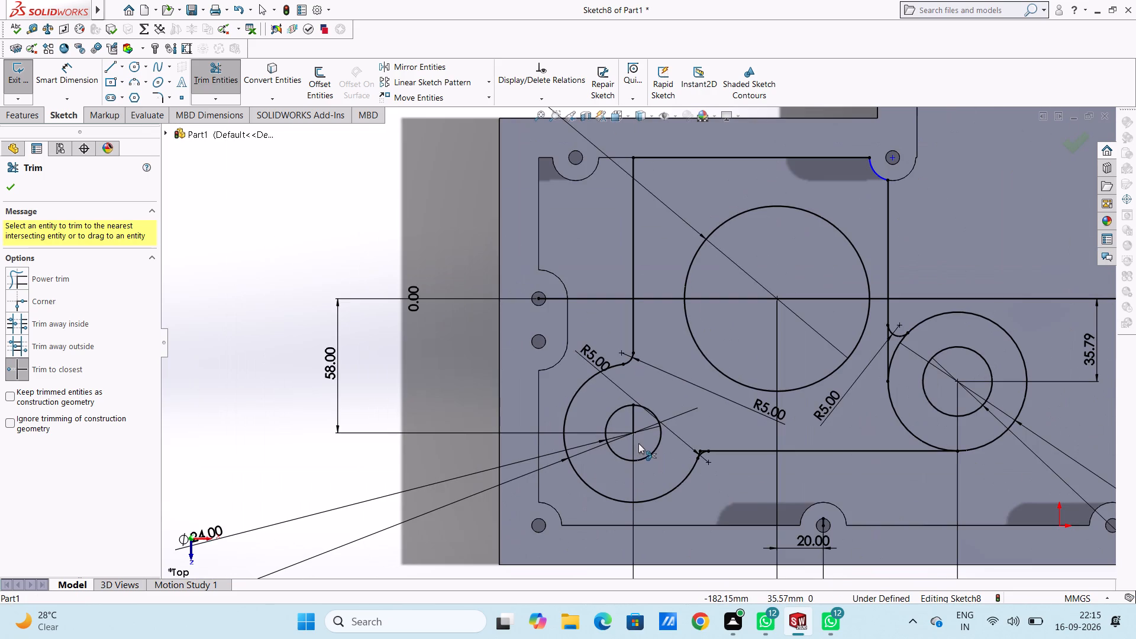
left_click(634, 416)
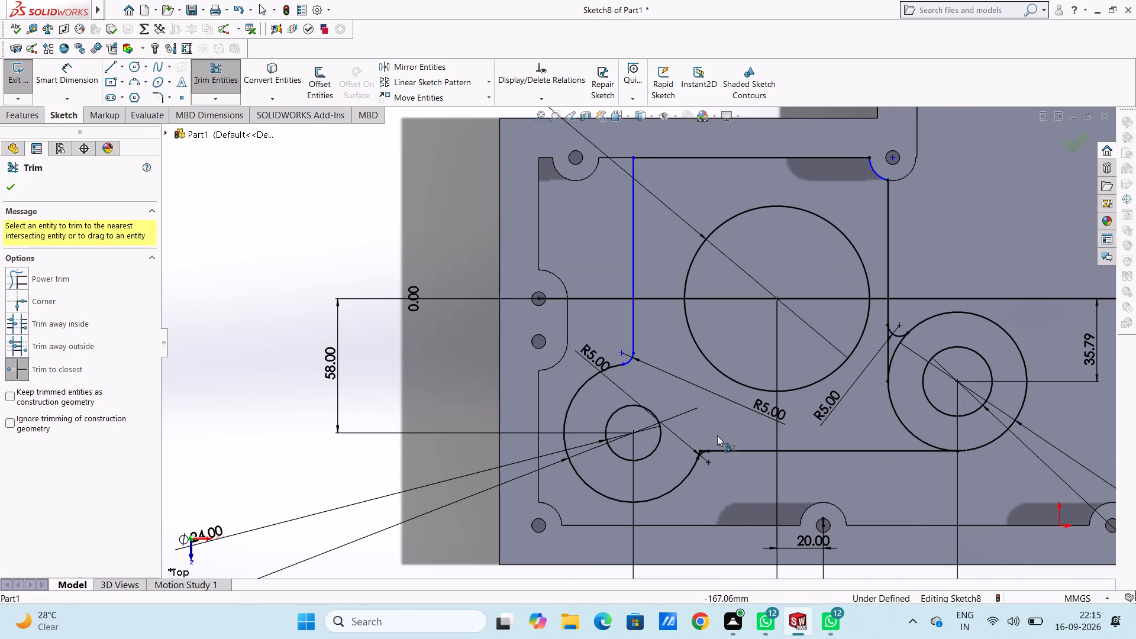
Trim the leftover line and circle ends outside the 5 mm arc joining the left-hand 60 mm circle to the lower horizontal line.
scroll(720, 449, "down", 9)
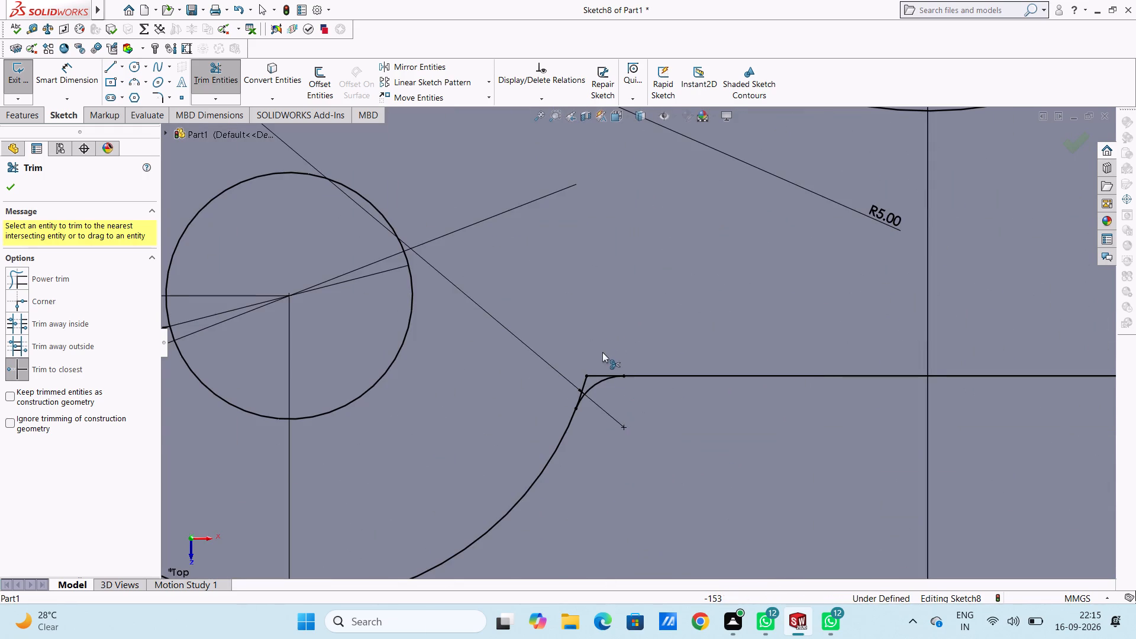
scroll(598, 352, "down", 3)
left_click(586, 394)
left_click(586, 398)
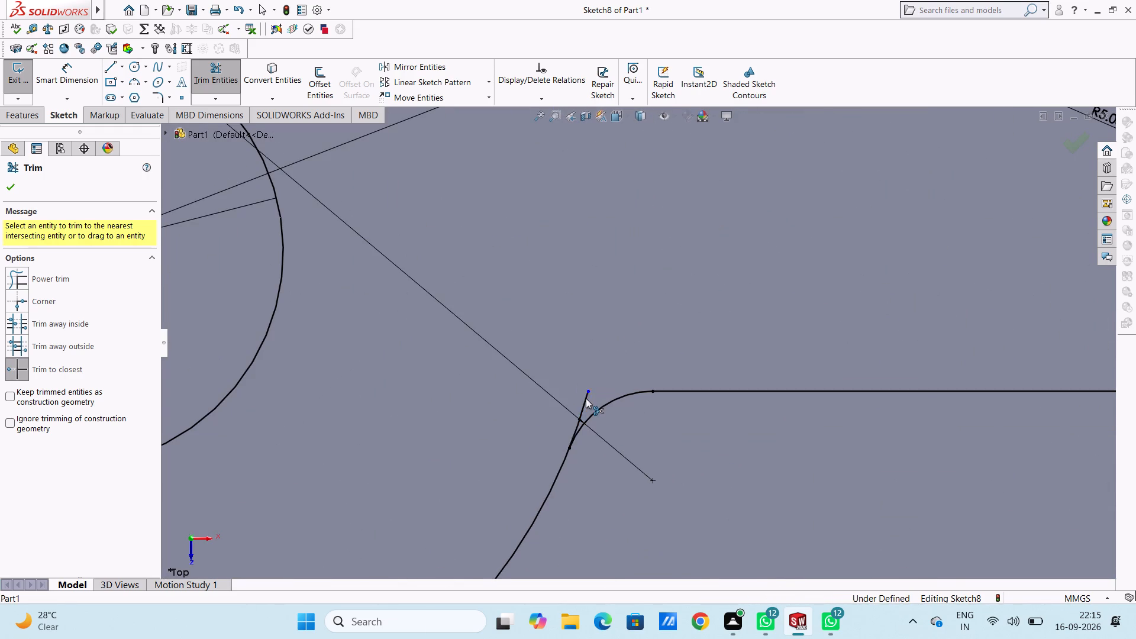
Trim the right-hand 60 mm circle's inward-facing portion and the right vertical line's leftover below the new 5 mm arc.
scroll(586, 398, "up", 14)
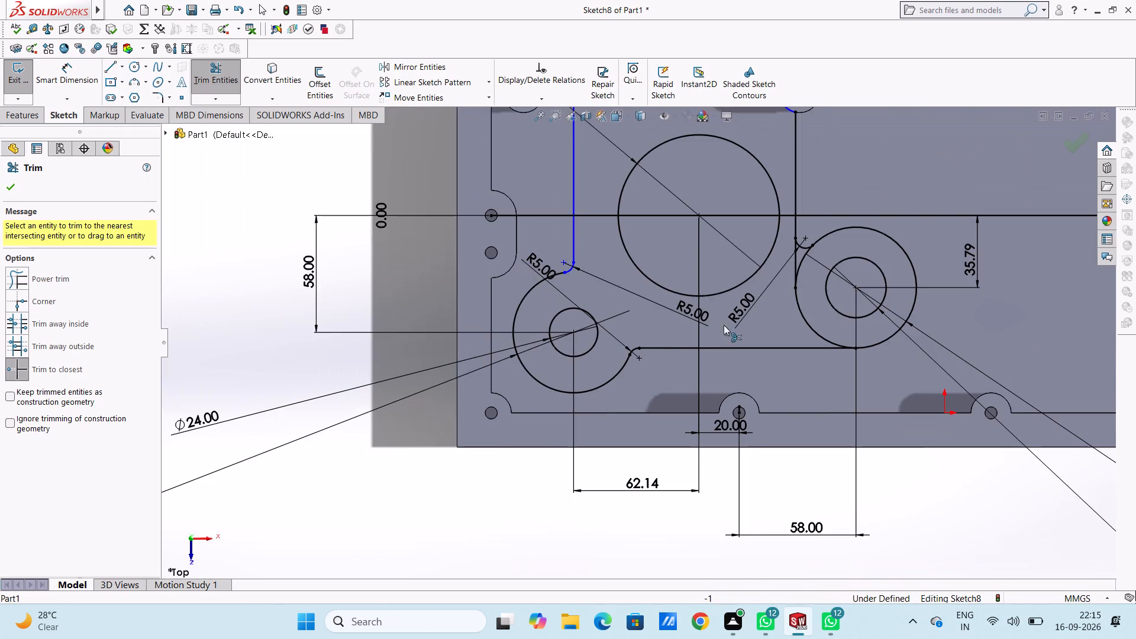
left_click(796, 302)
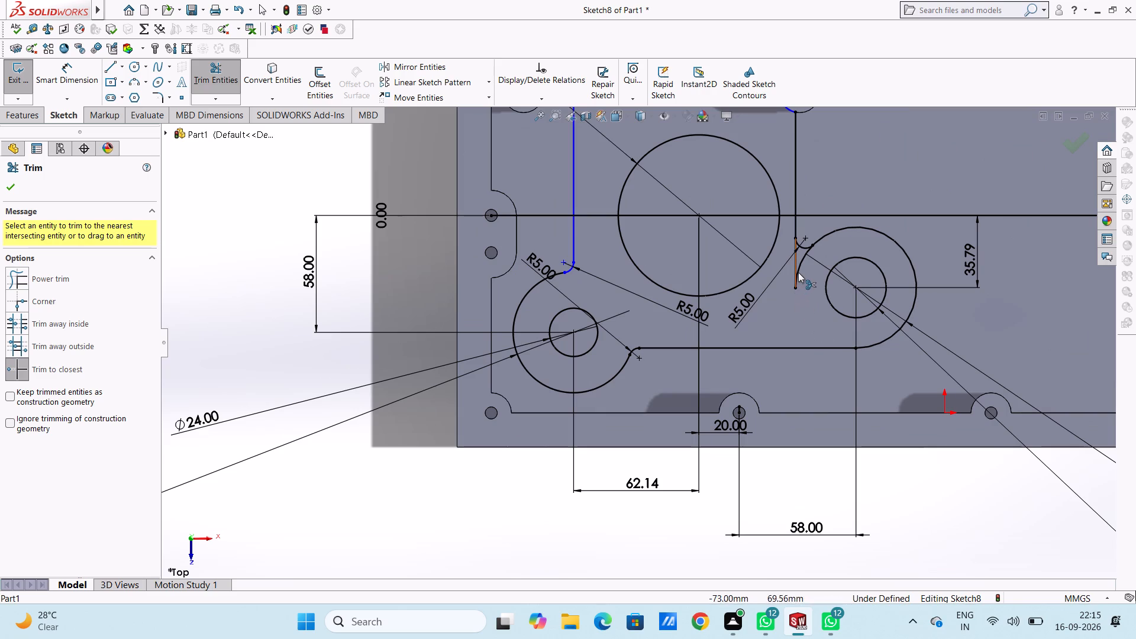
left_click(799, 269)
left_click(792, 262)
scroll(792, 263, "up", 4)
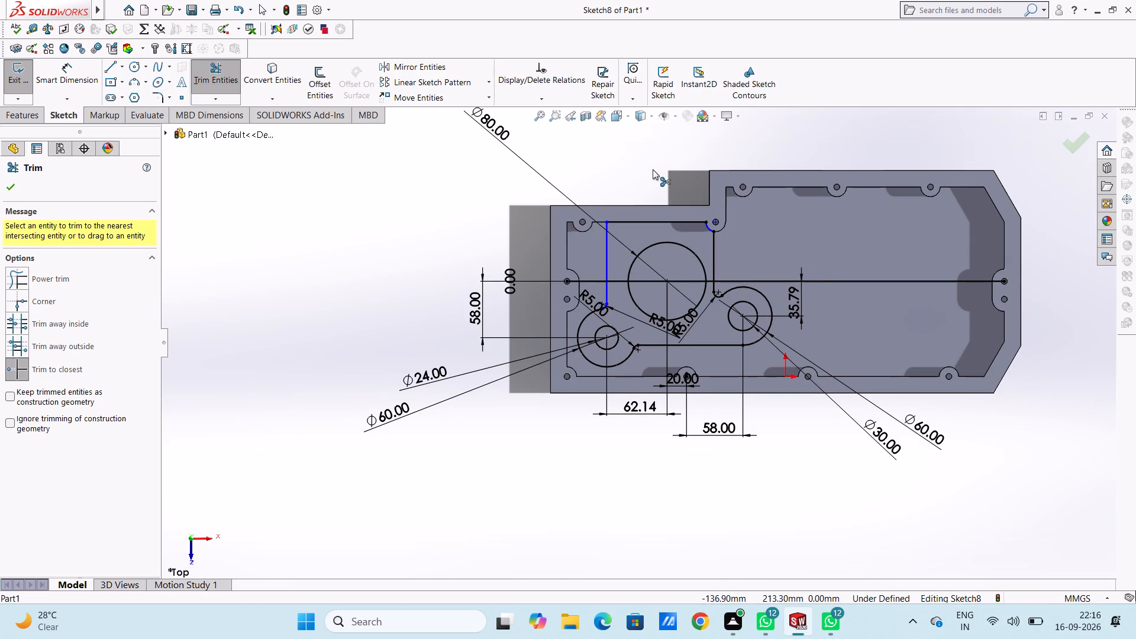
key("Escape")
key("Escape")
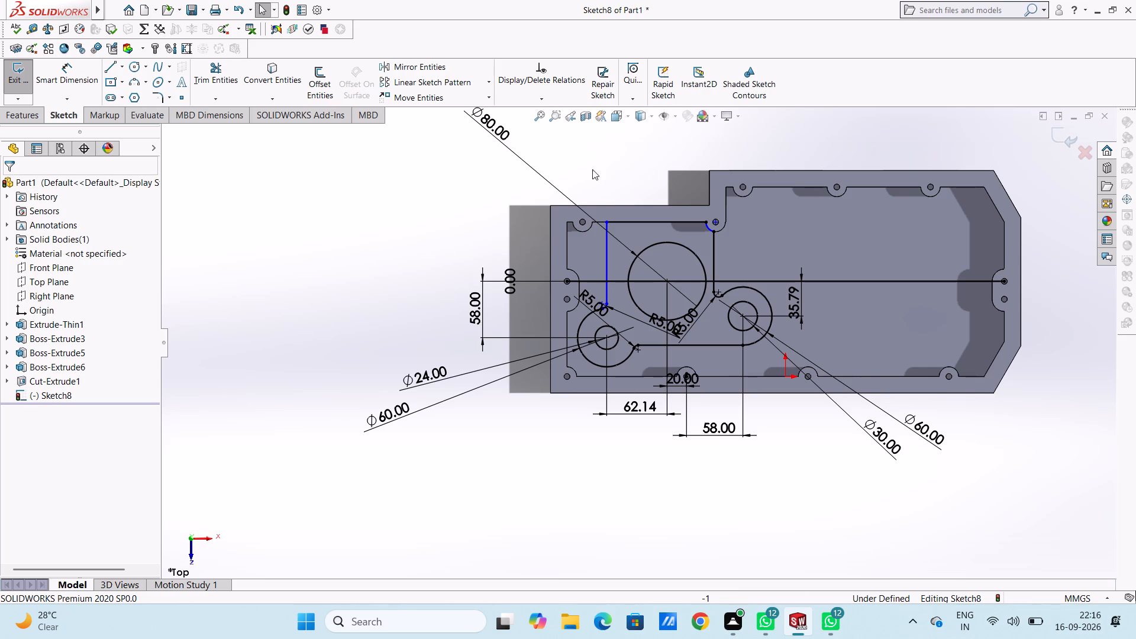
Sketch two concentric circles of radius 50 mm and 37.5 mm, centred on the horizontal centreline about 122 mm right of the origin.
scroll(511, 169, "up", 1)
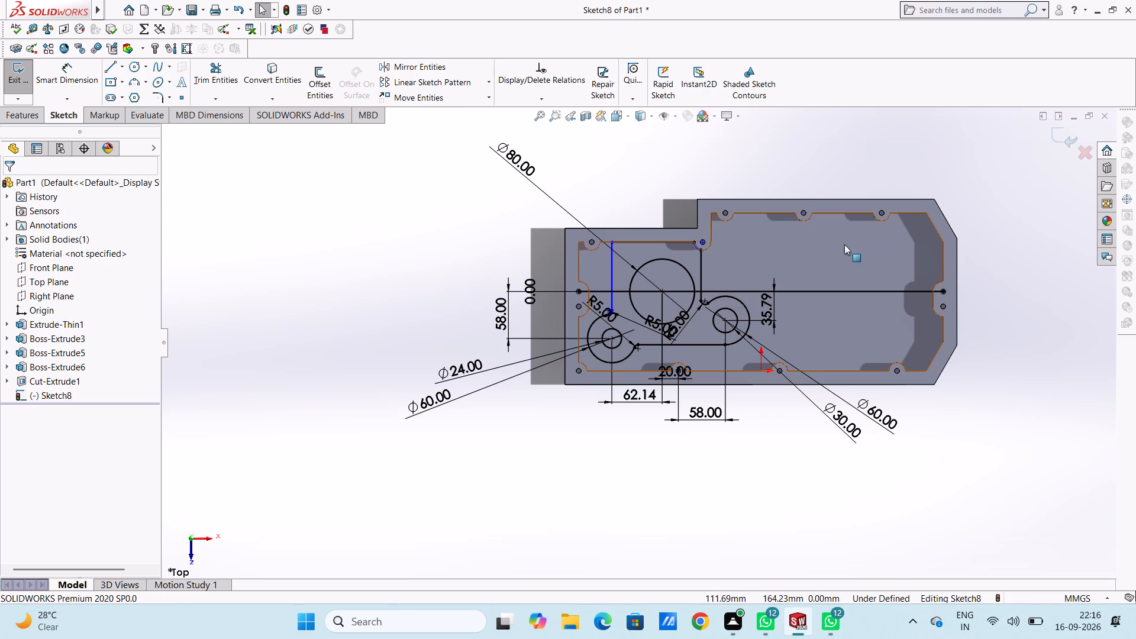
scroll(825, 279, "down", 4)
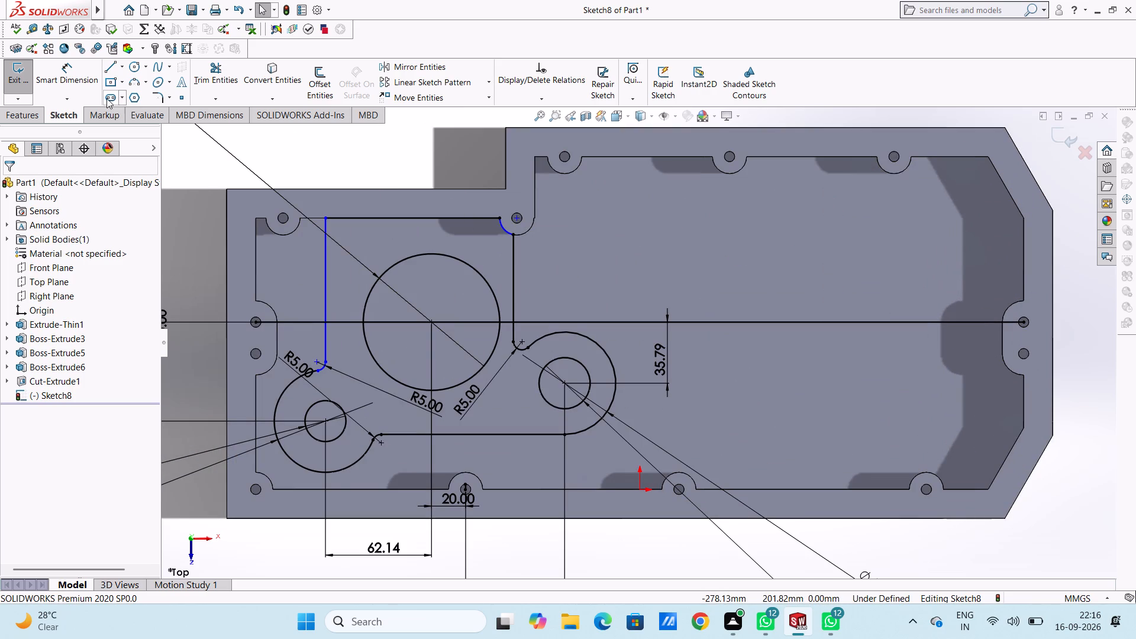
left_click(131, 69)
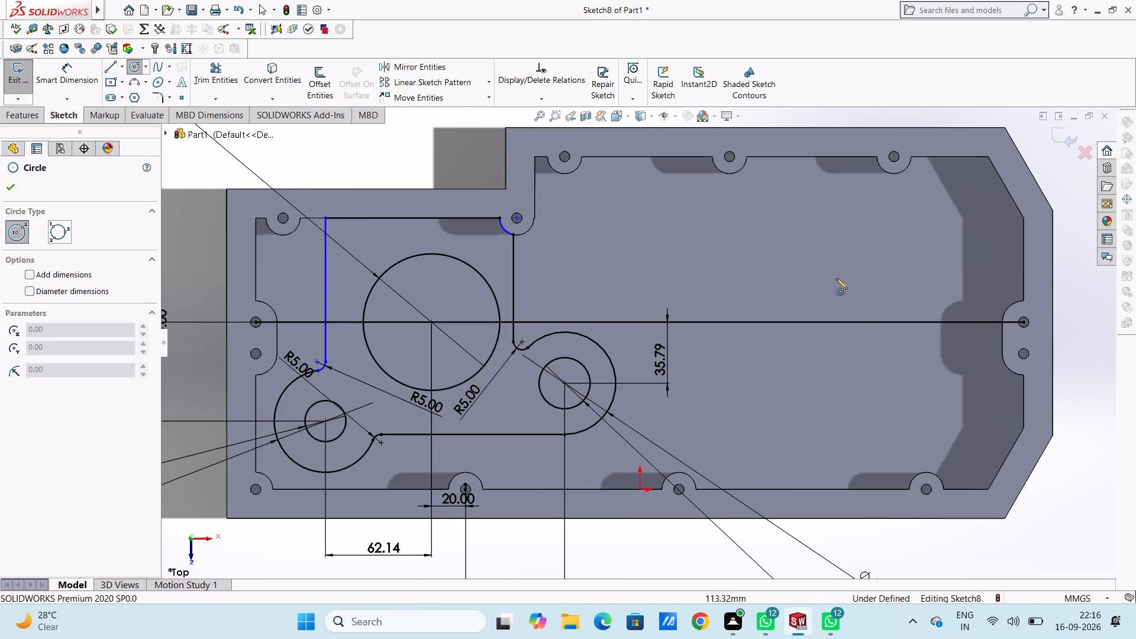
left_click(847, 321)
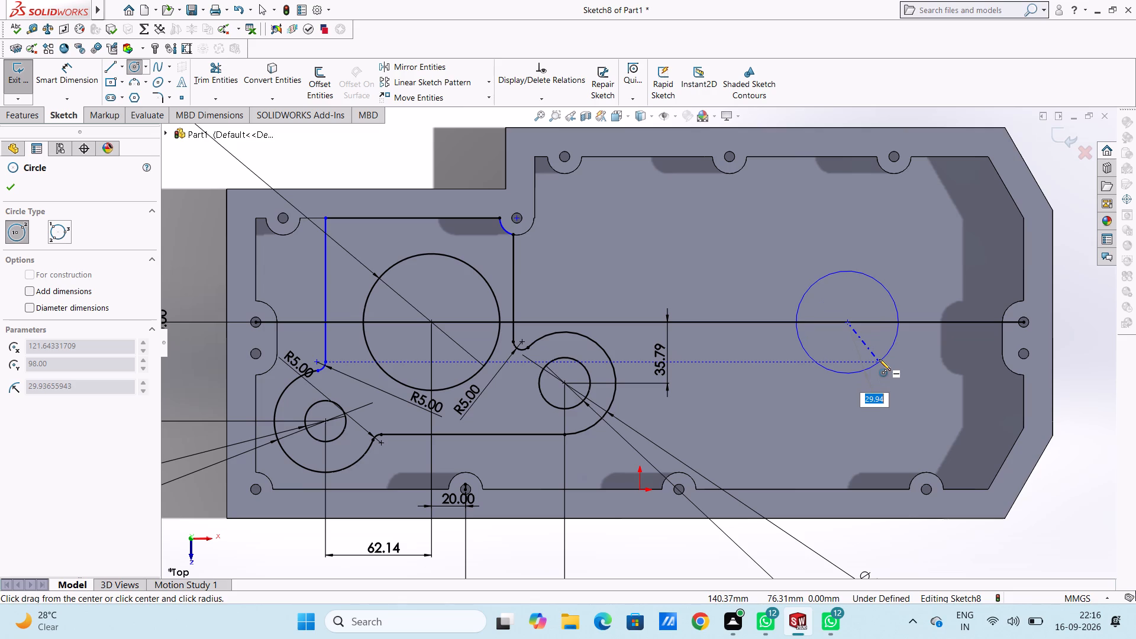
type("50")
key("Return")
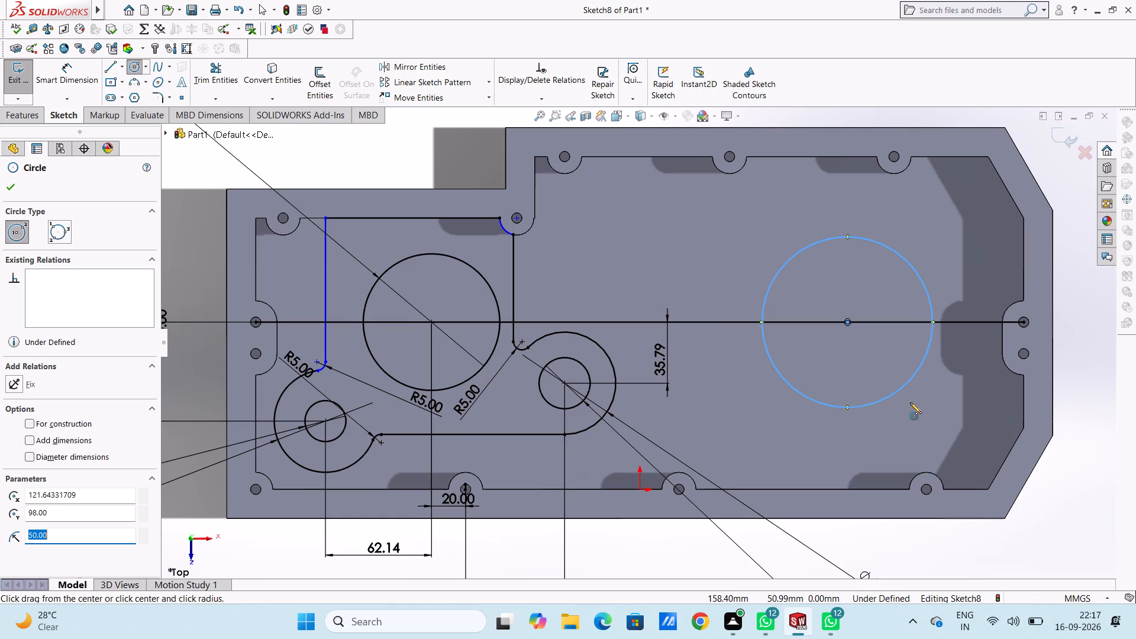
left_click(845, 322)
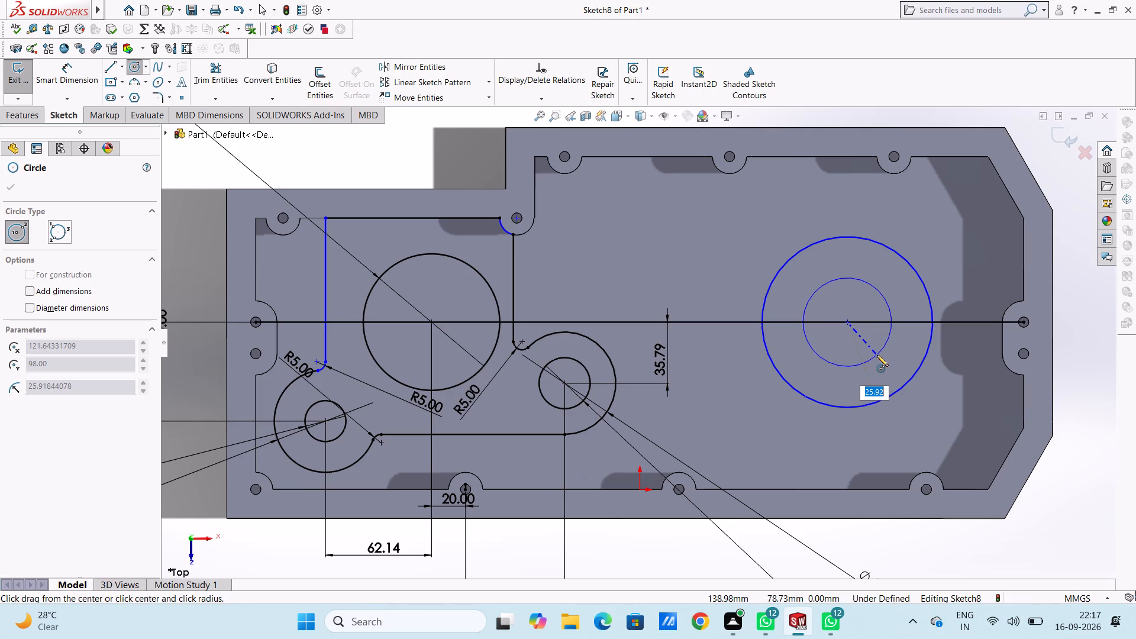
type("37.5")
key("Return")
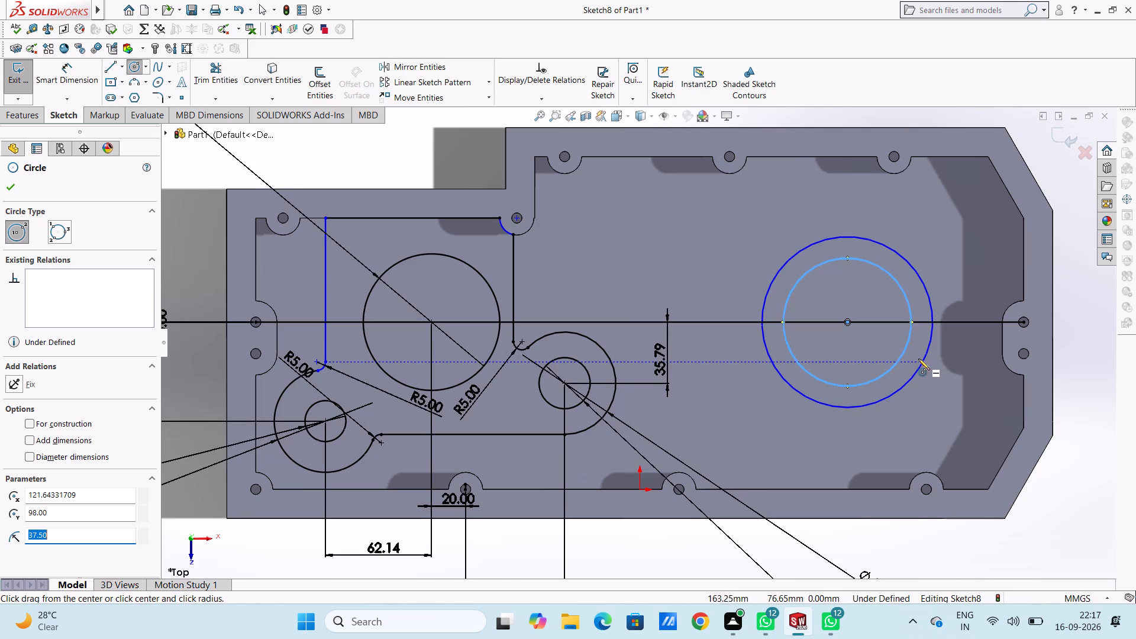
Sketch two concentric circles of radius 35 mm and 22.5 mm above the centreline, centred about 38 mm right of and 148 mm above the origin.
left_click(704, 237)
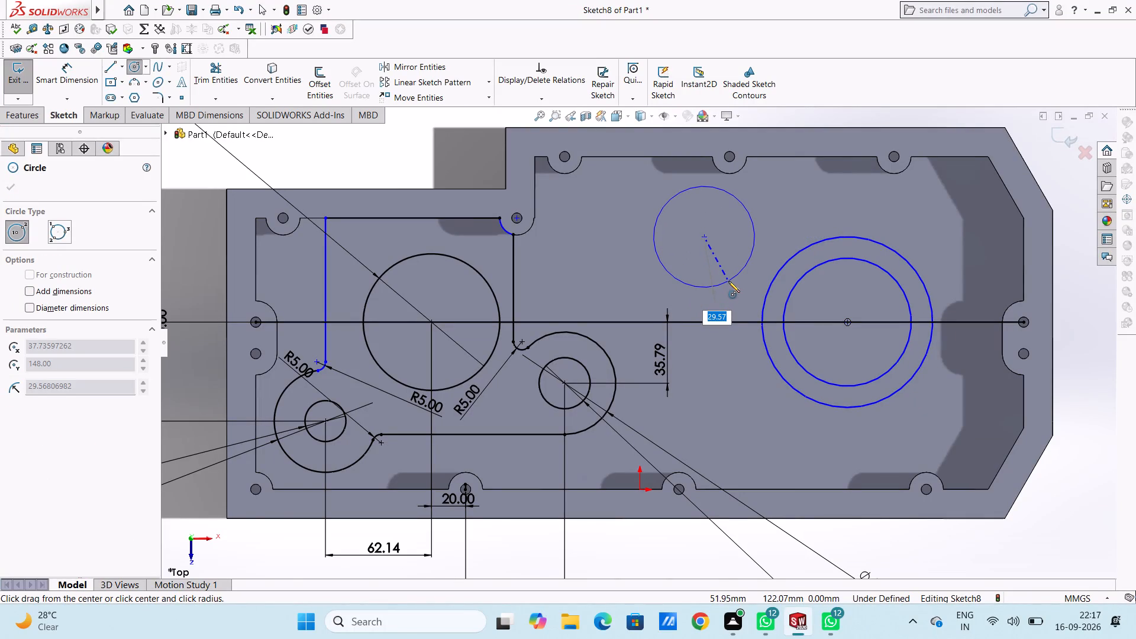
type("35")
key("Return")
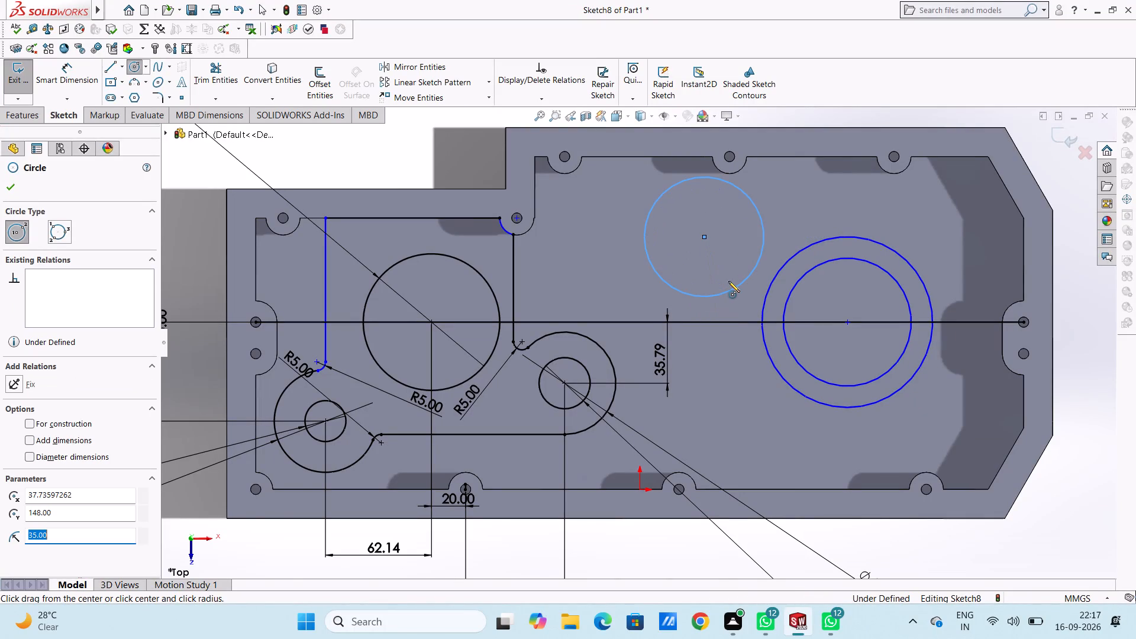
scroll(728, 281, "up", 2)
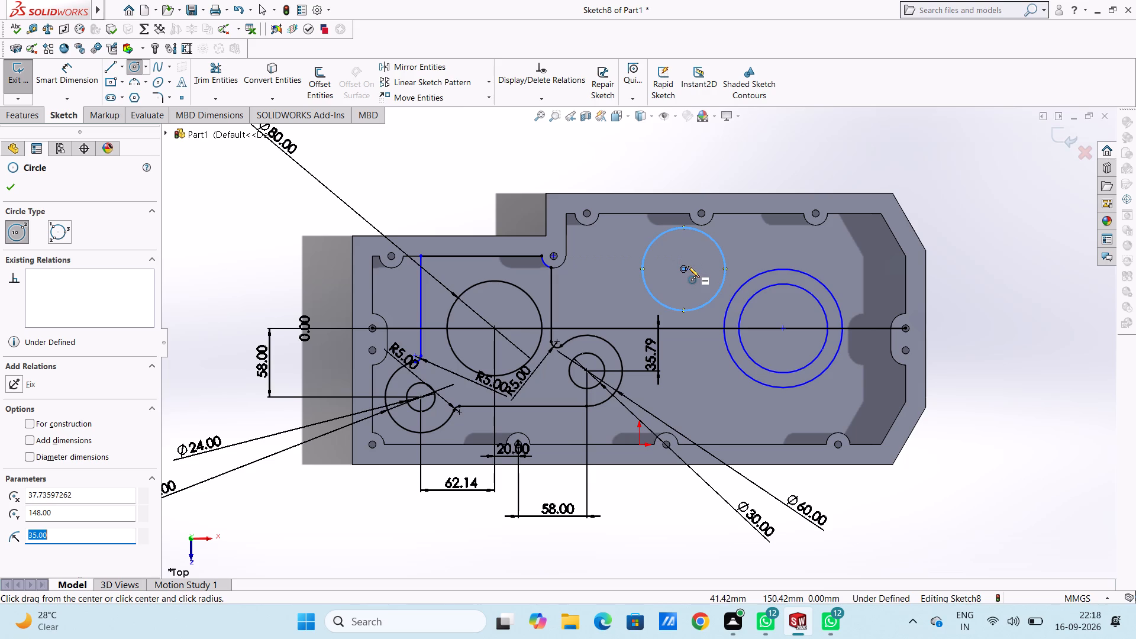
left_click(682, 267)
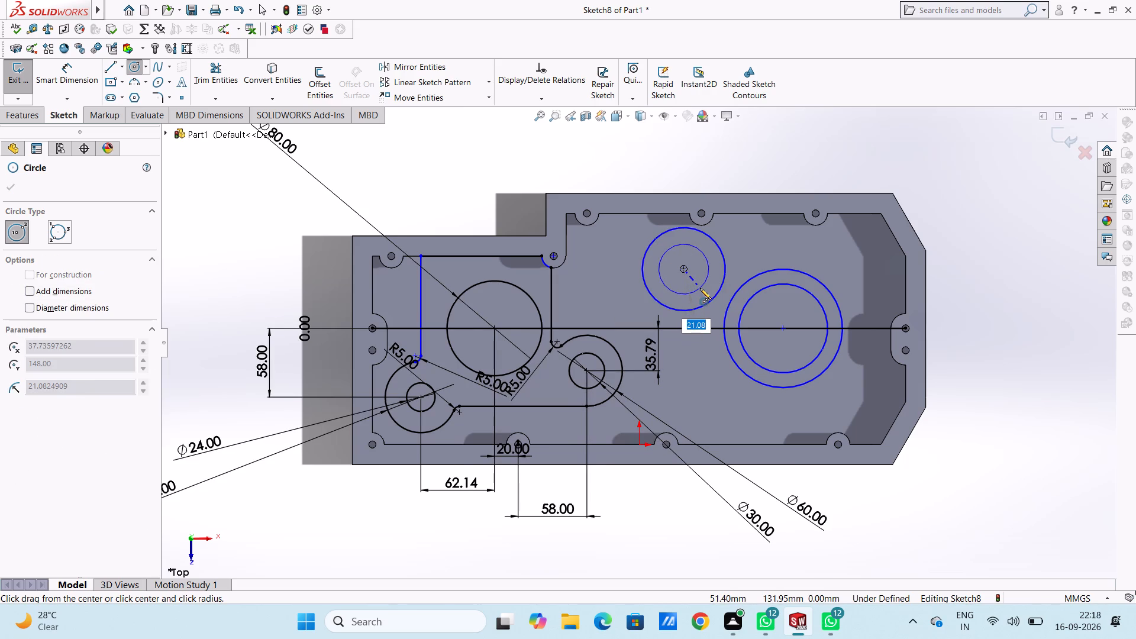
type("22.5")
key("Return")
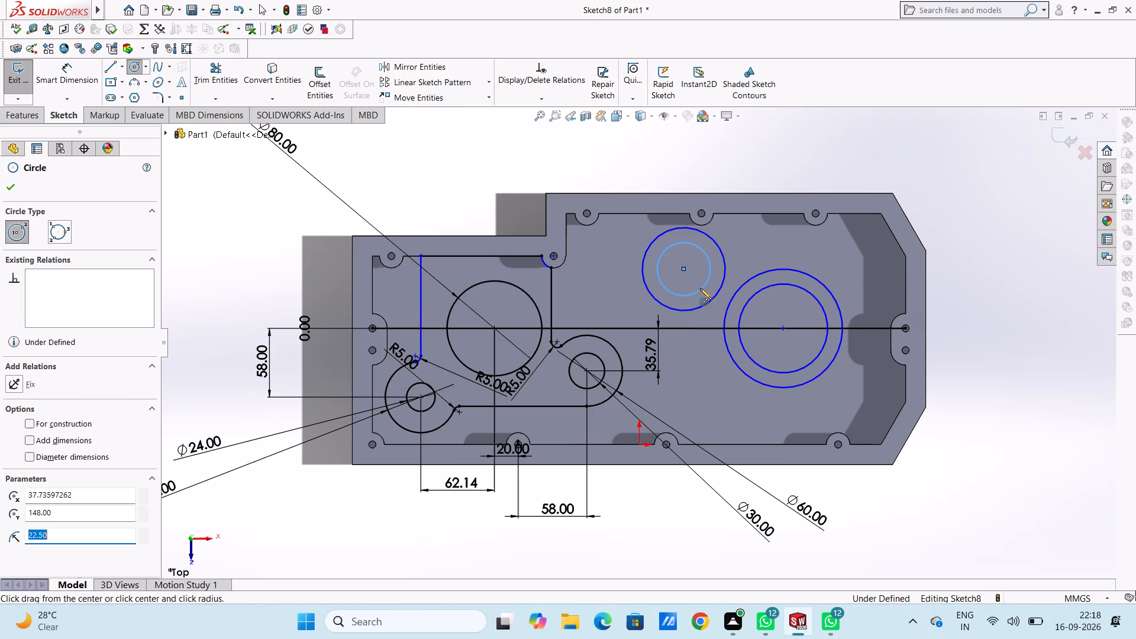
key("Escape")
key("Escape")
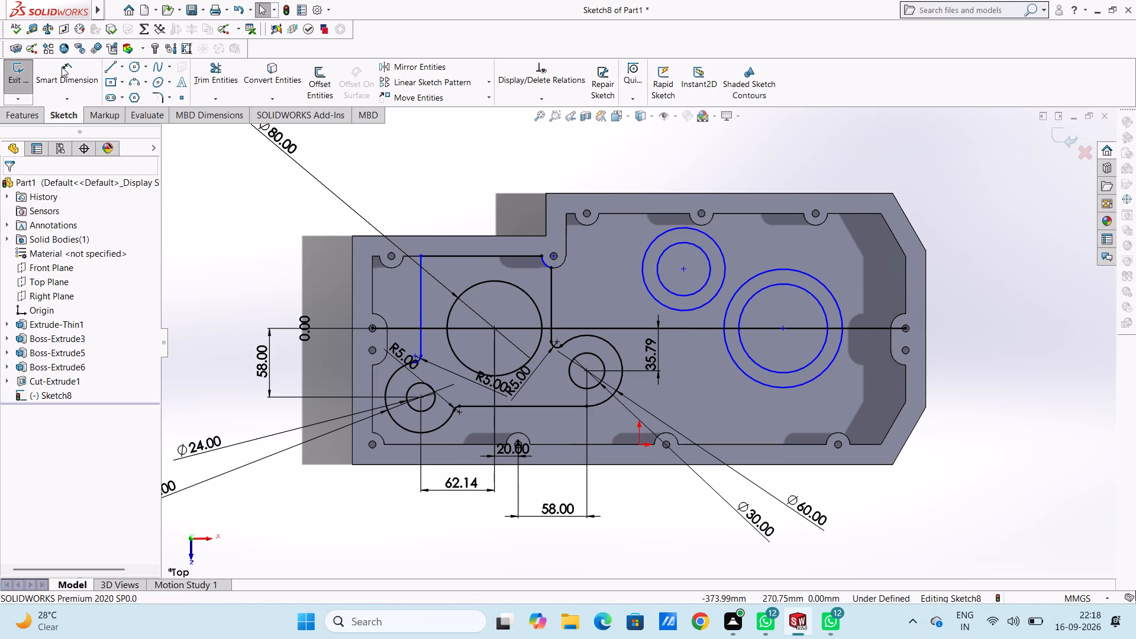
Add diameter dimensions to the outer and inner circles of the smaller concentric pair above the centreline.
left_click(65, 69)
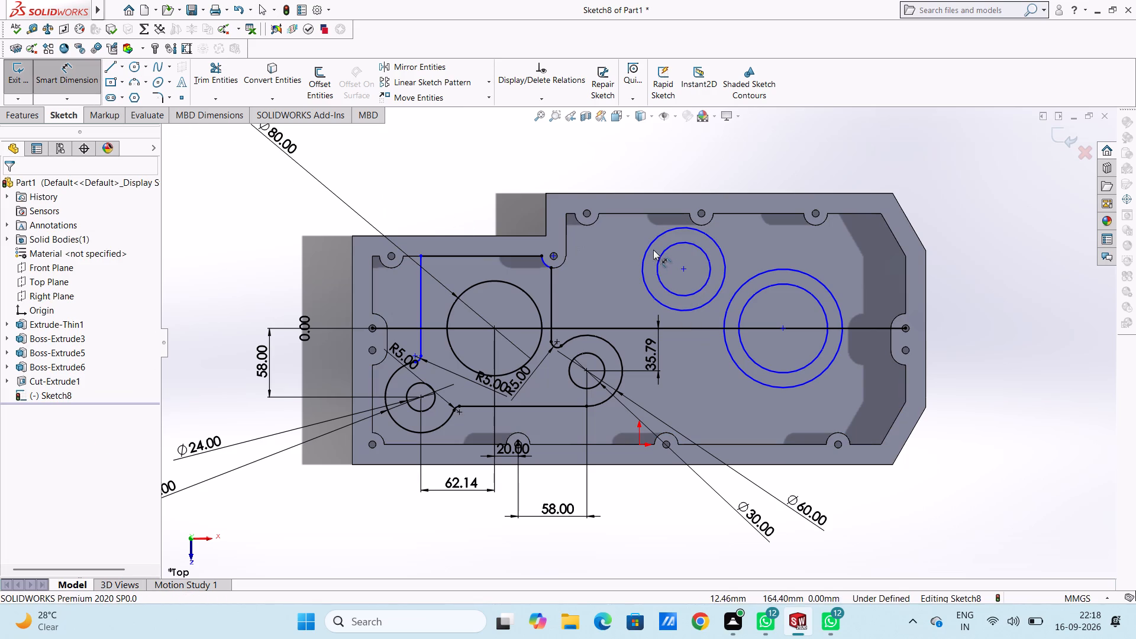
left_click(651, 245)
left_click(509, 164)
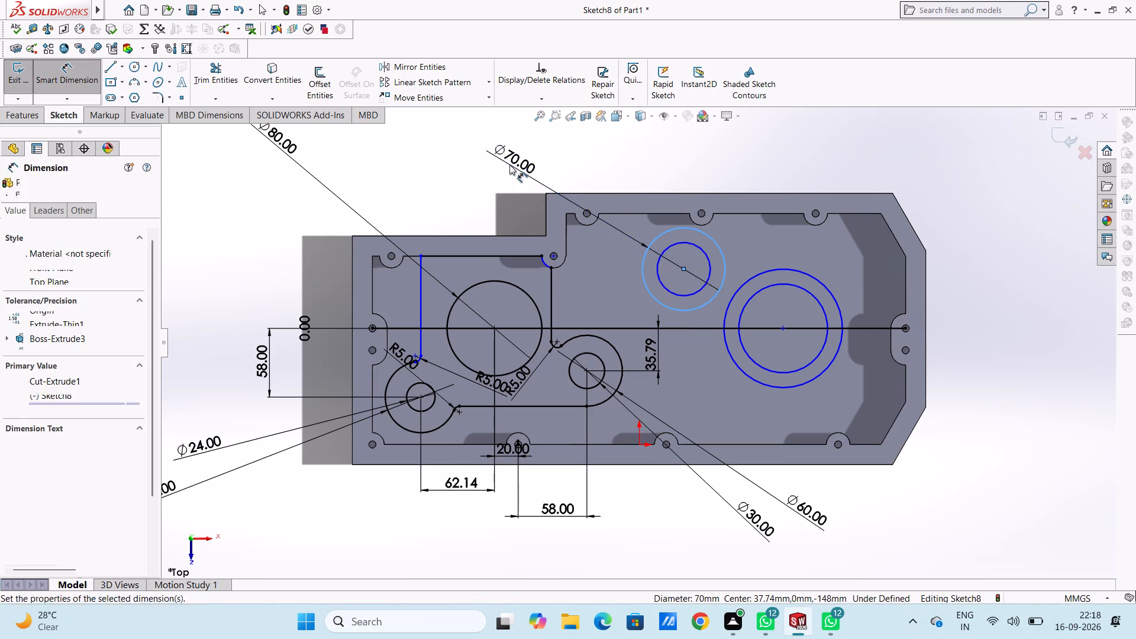
left_click(457, 148)
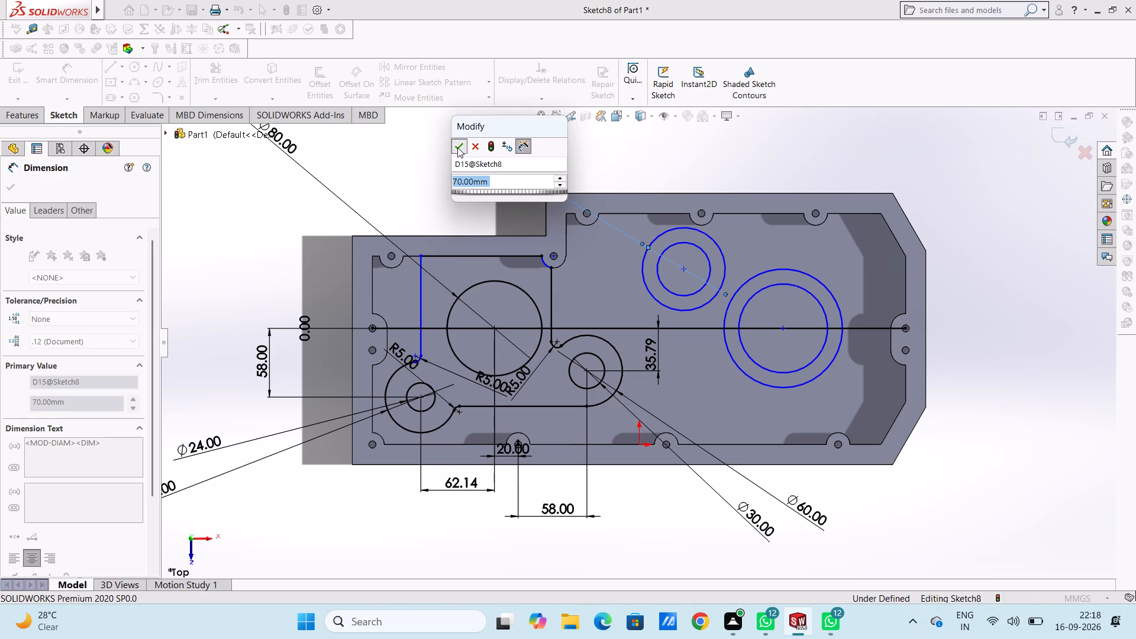
left_click(432, 159)
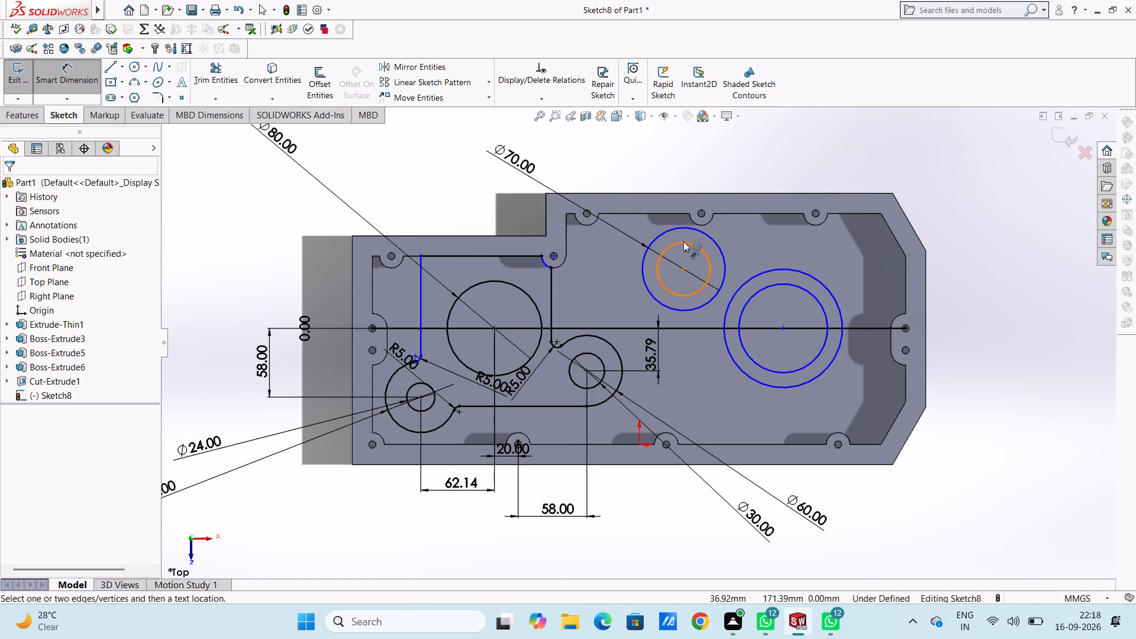
left_click(683, 241)
left_click(850, 144)
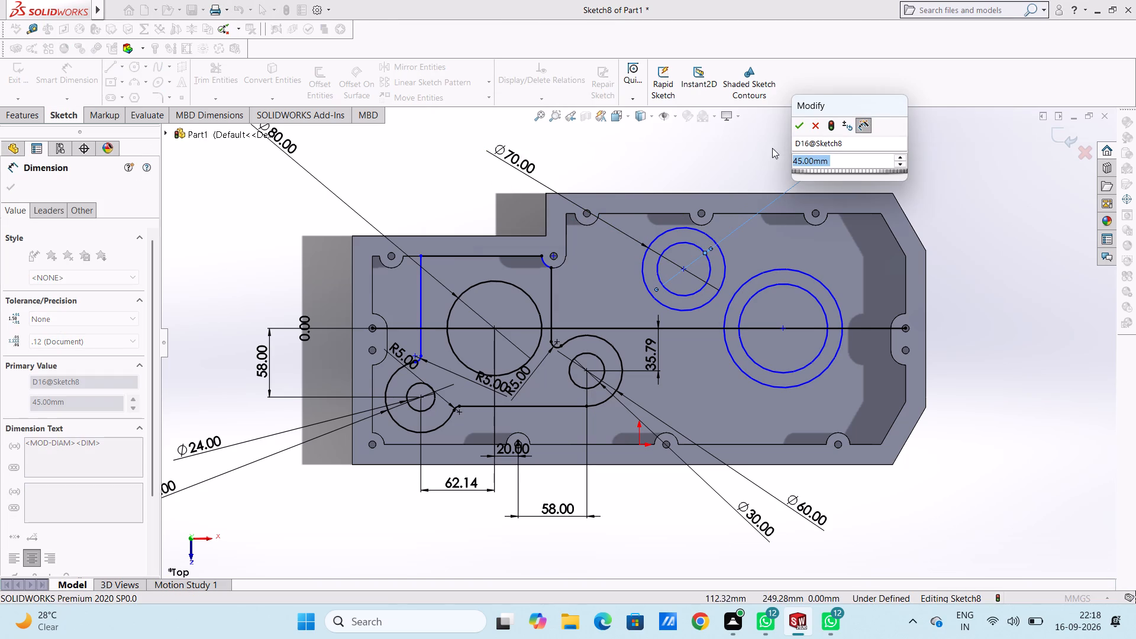
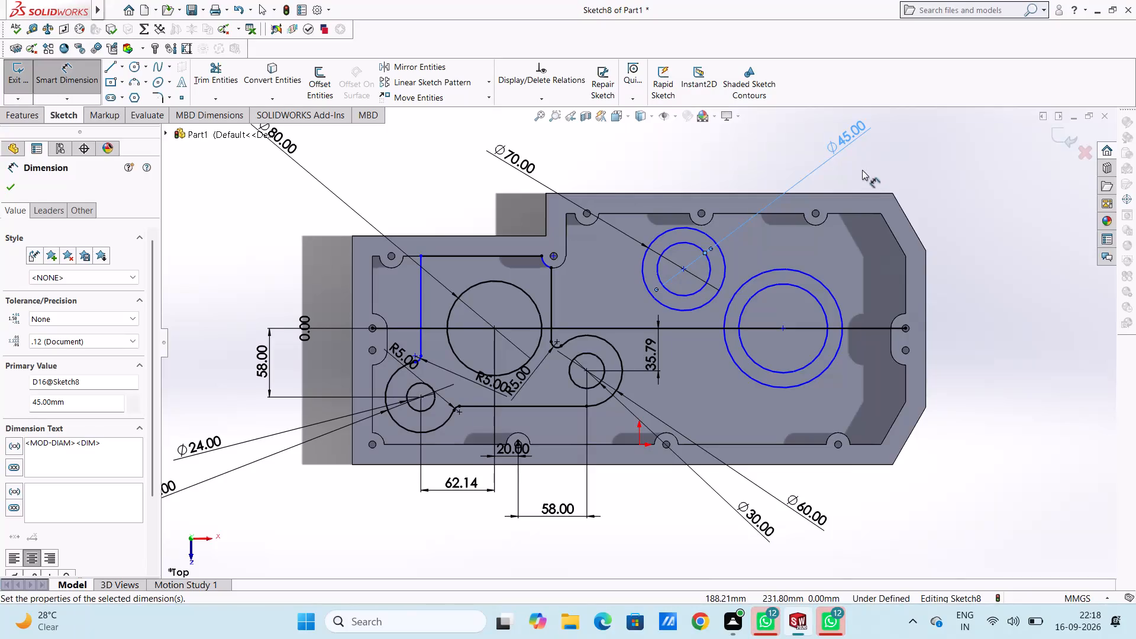
Add diameter dimensions to the outer and inner circles of the larger concentric pair on the horizontal centreline.
left_click(922, 135)
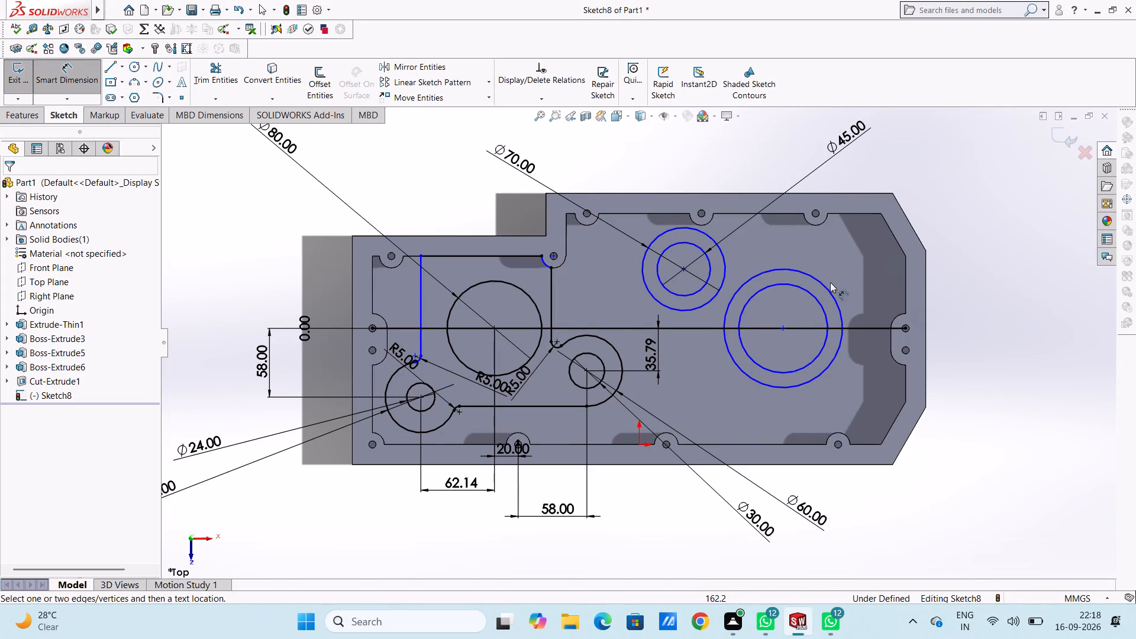
left_click(828, 285)
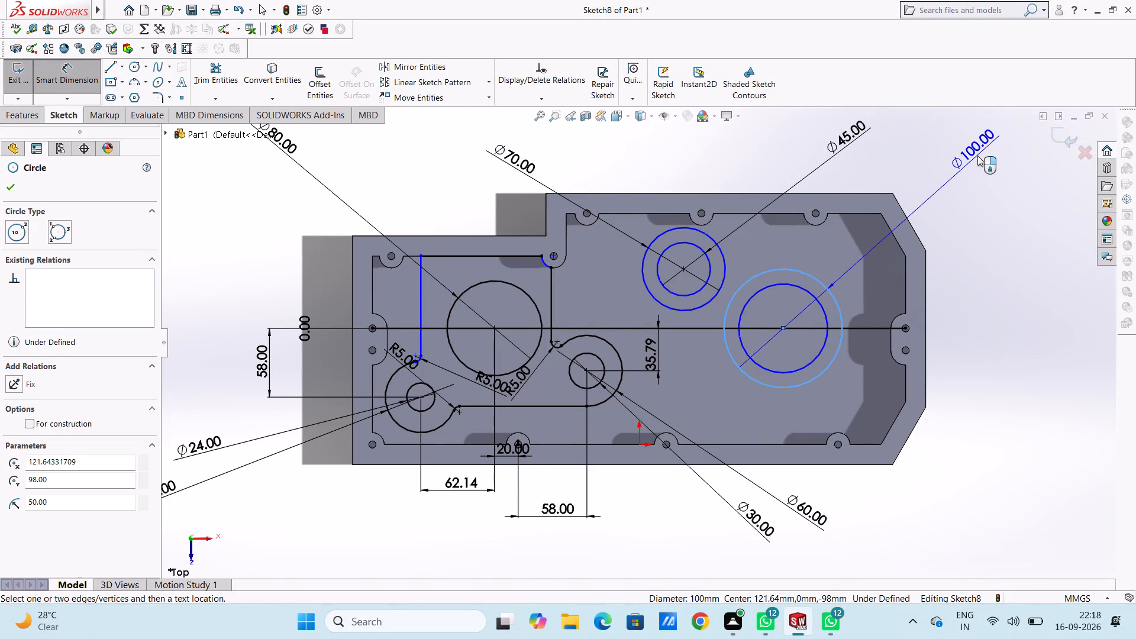
left_click(978, 156)
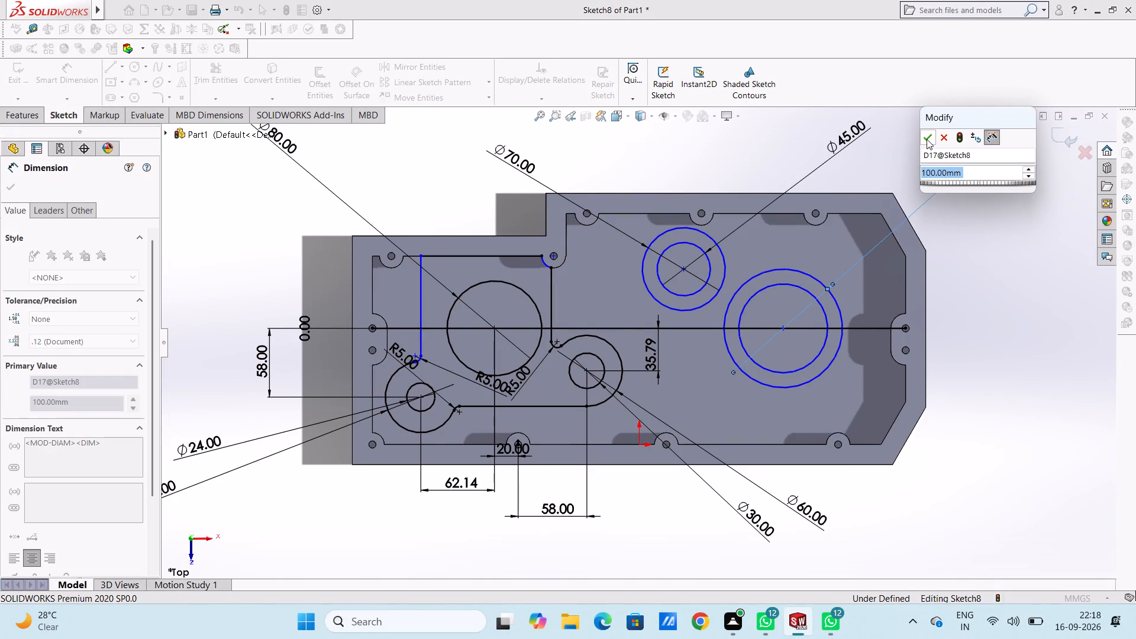
left_click(927, 138)
left_click(986, 270)
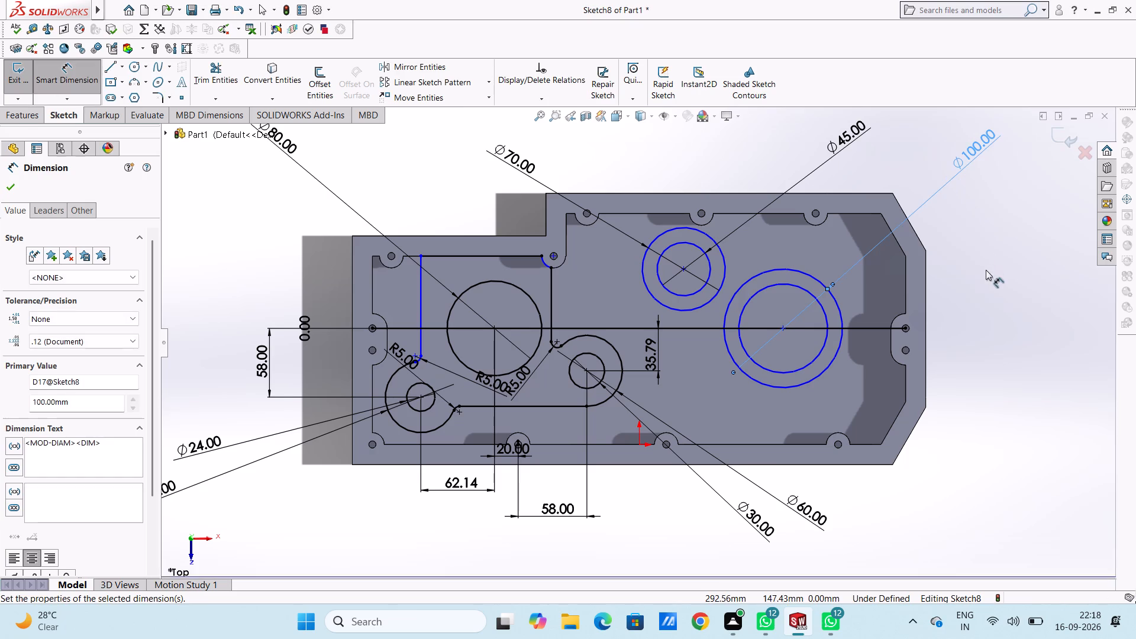
left_click(803, 289)
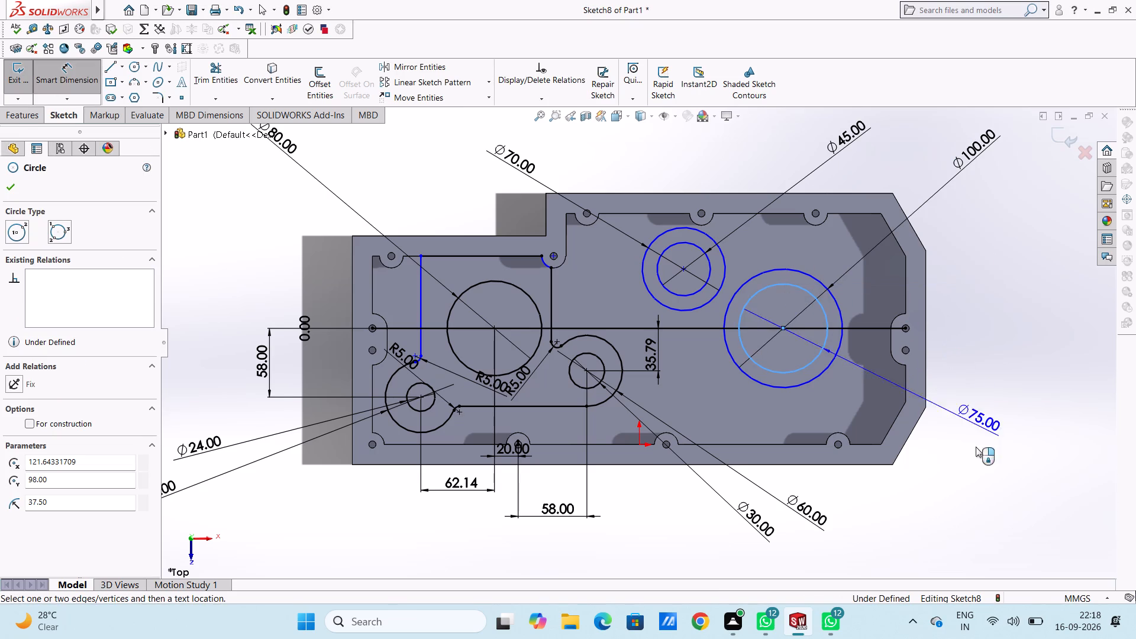
left_click(989, 477)
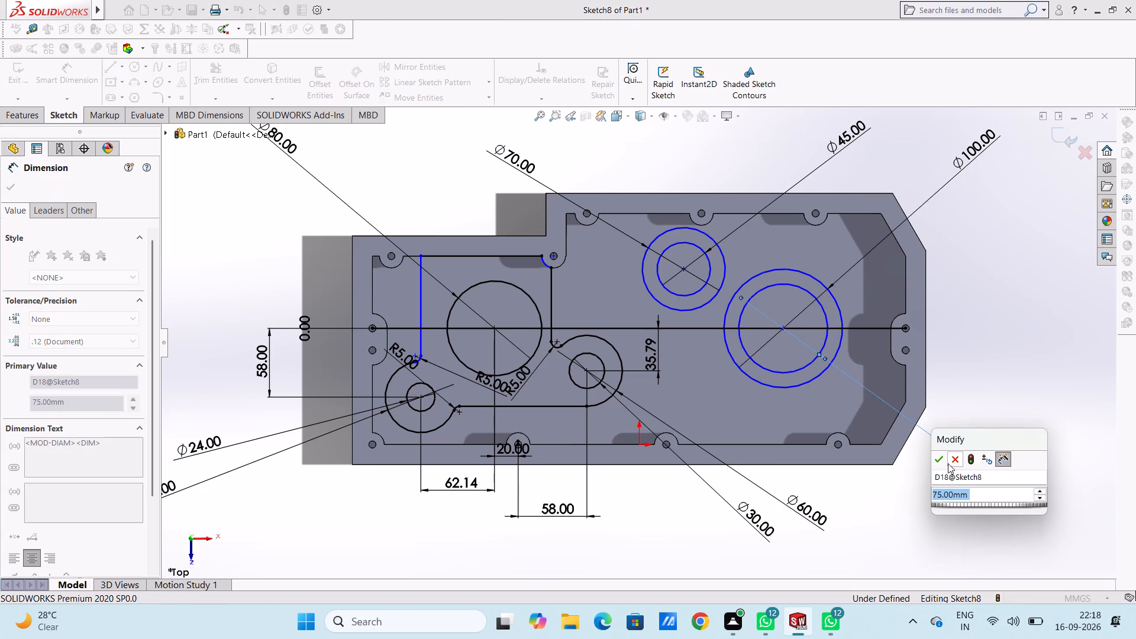
left_click(942, 460)
left_click(992, 395)
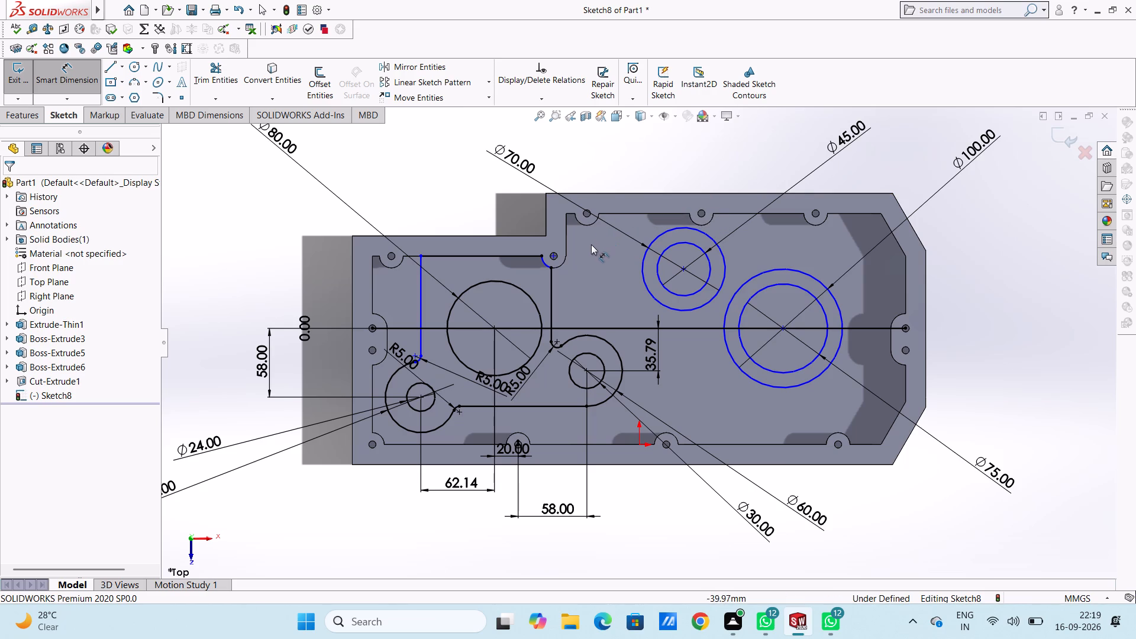
Dimension the horizontal distance from the 80 mm circle's centre to the smaller concentric pair's centre as 185 mm.
left_click(494, 329)
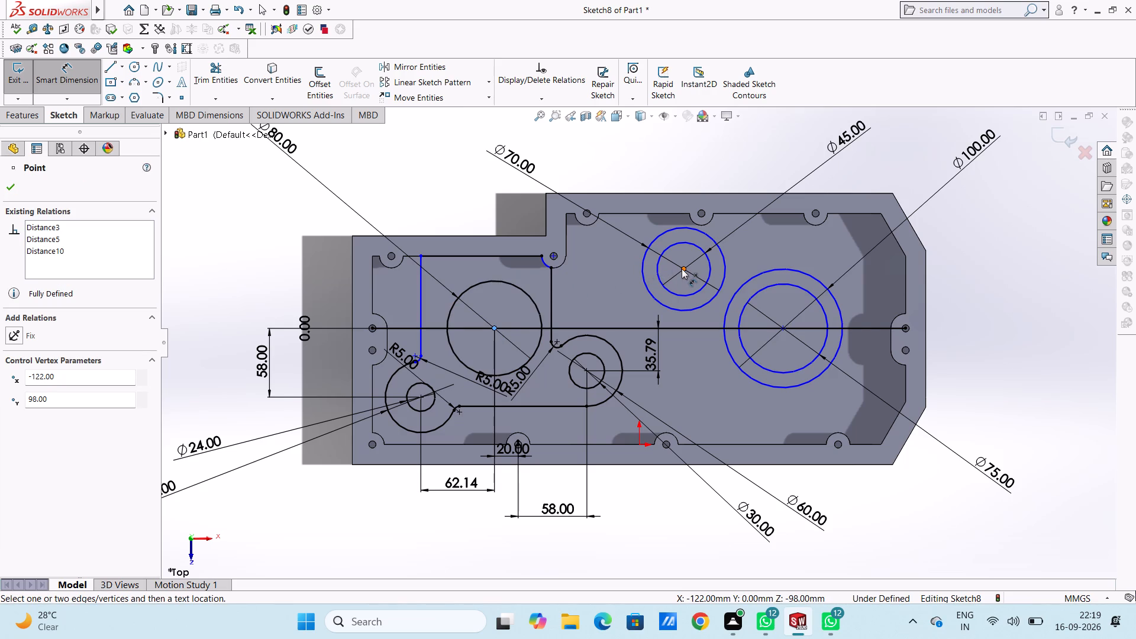
left_click(682, 269)
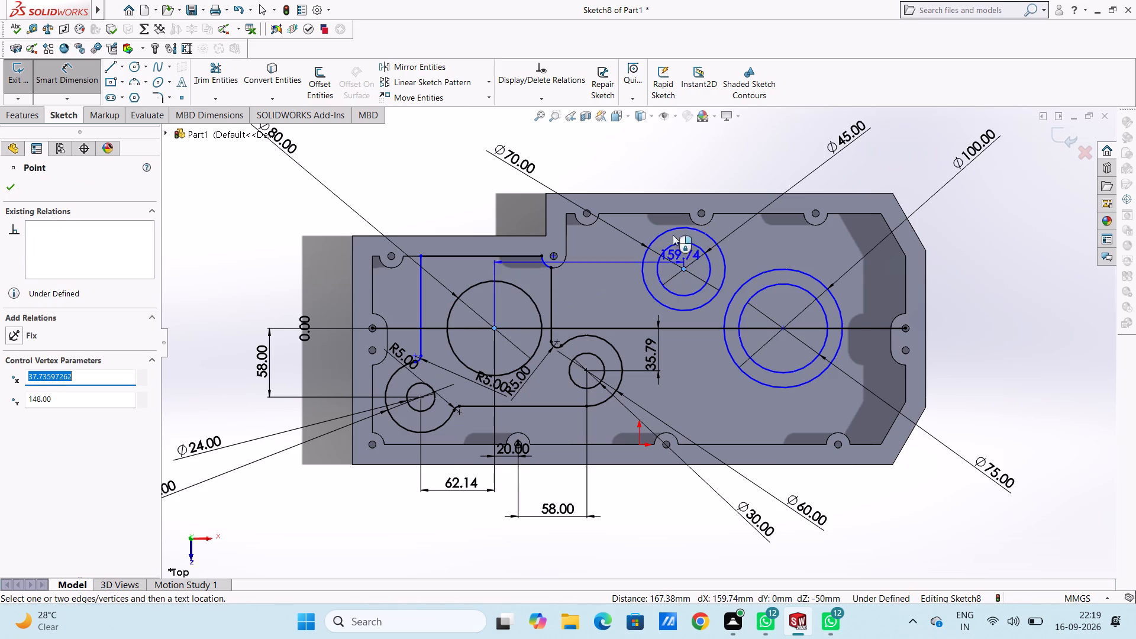
left_click(668, 138)
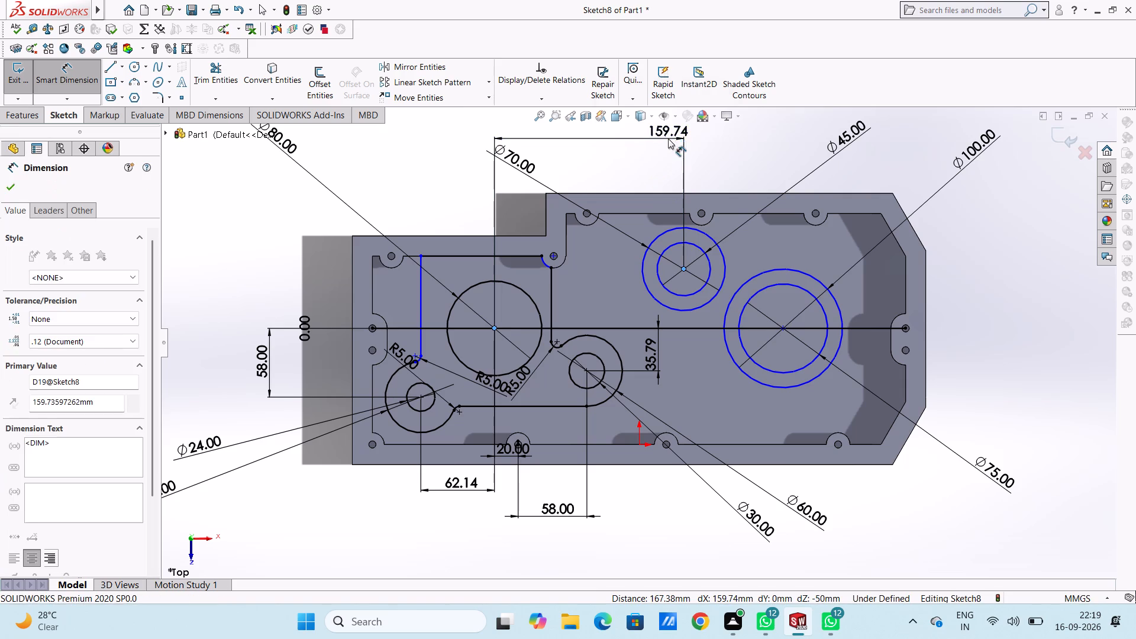
type("185")
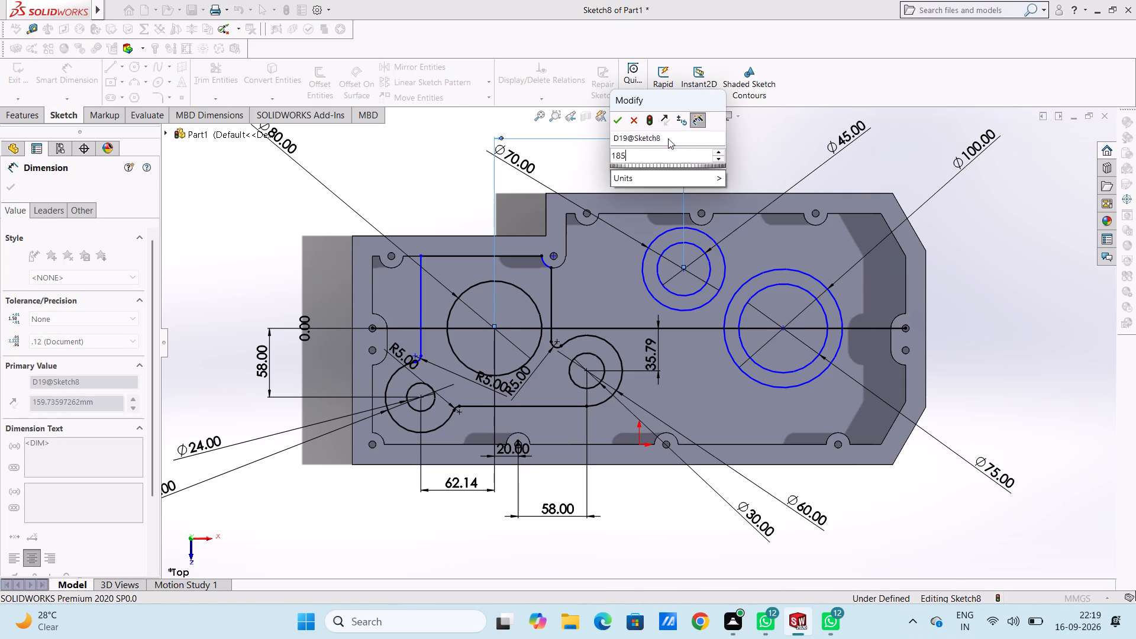
key("Return")
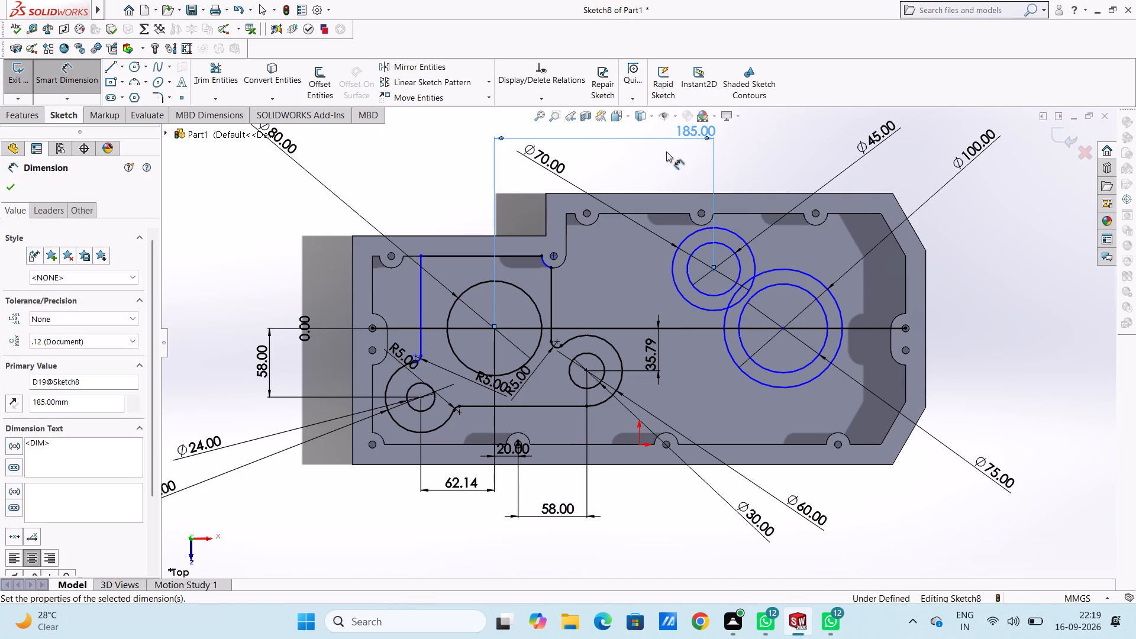
left_click(656, 170)
Dimension the vertical distance from the 80 mm circle's centre to the smaller concentric pair's centre as 36.32 mm.
scroll(630, 338, "up", 3)
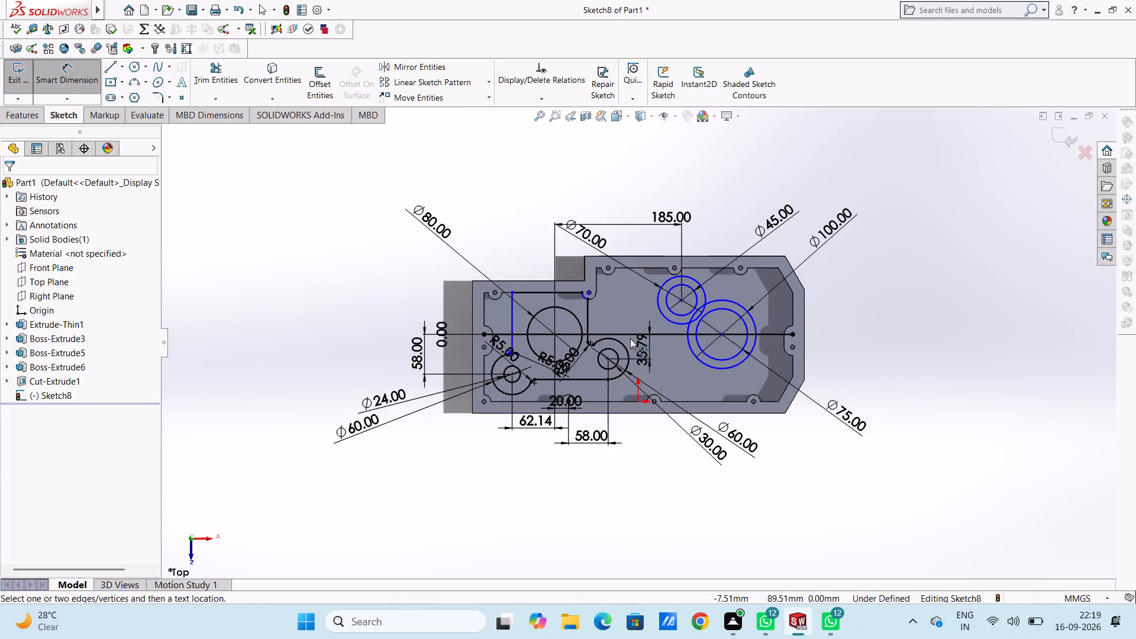
left_click(554, 334)
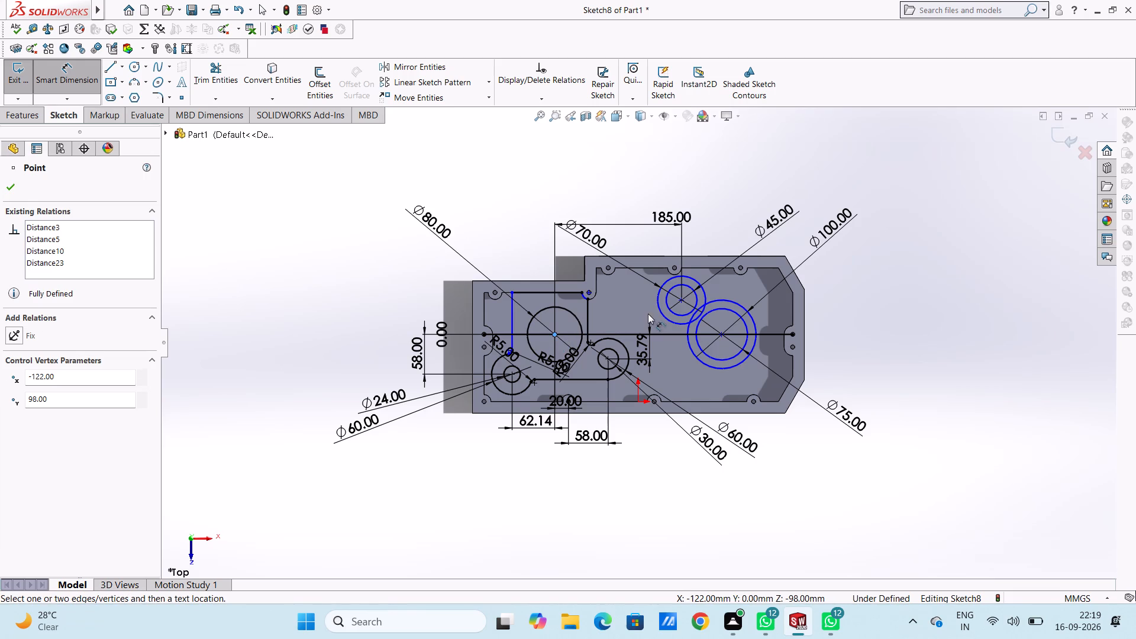
left_click(682, 302)
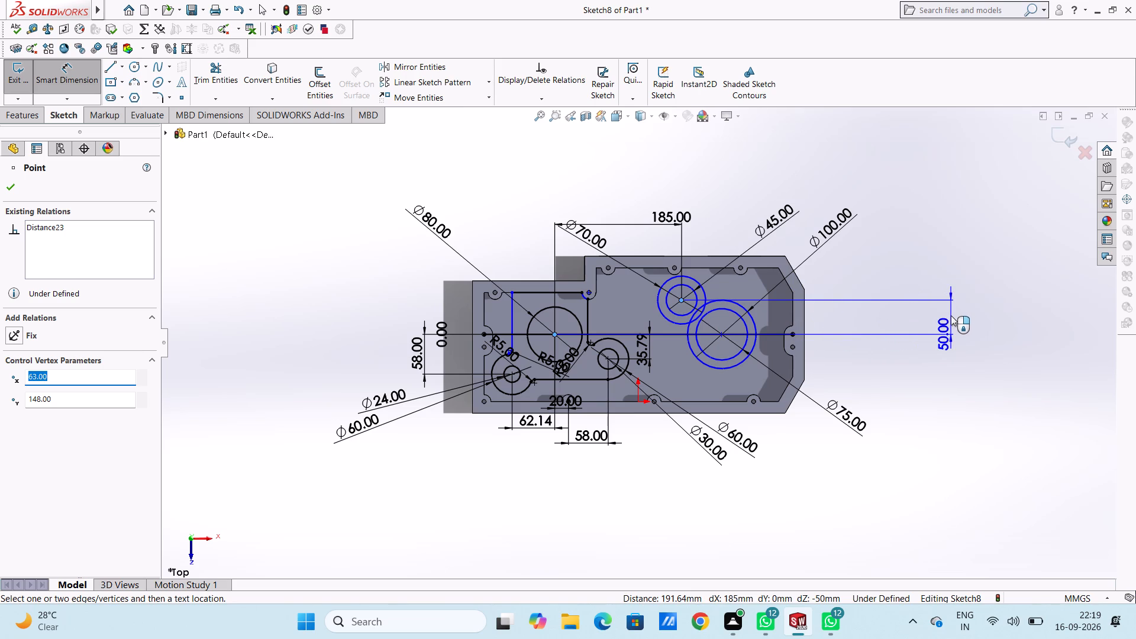
left_click(951, 315)
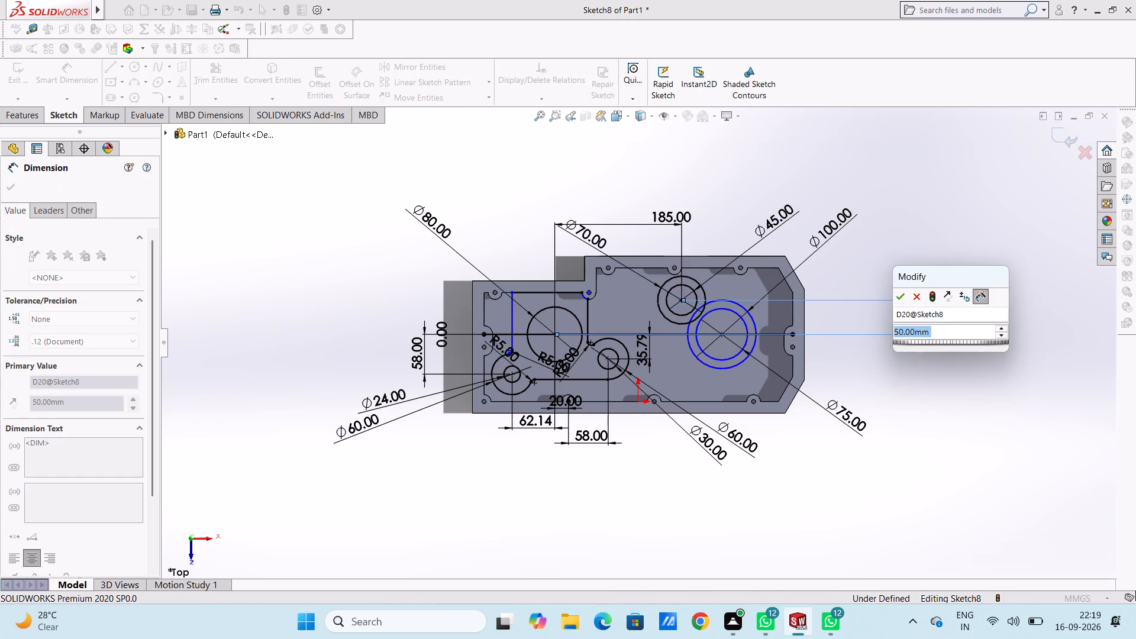
type("36")
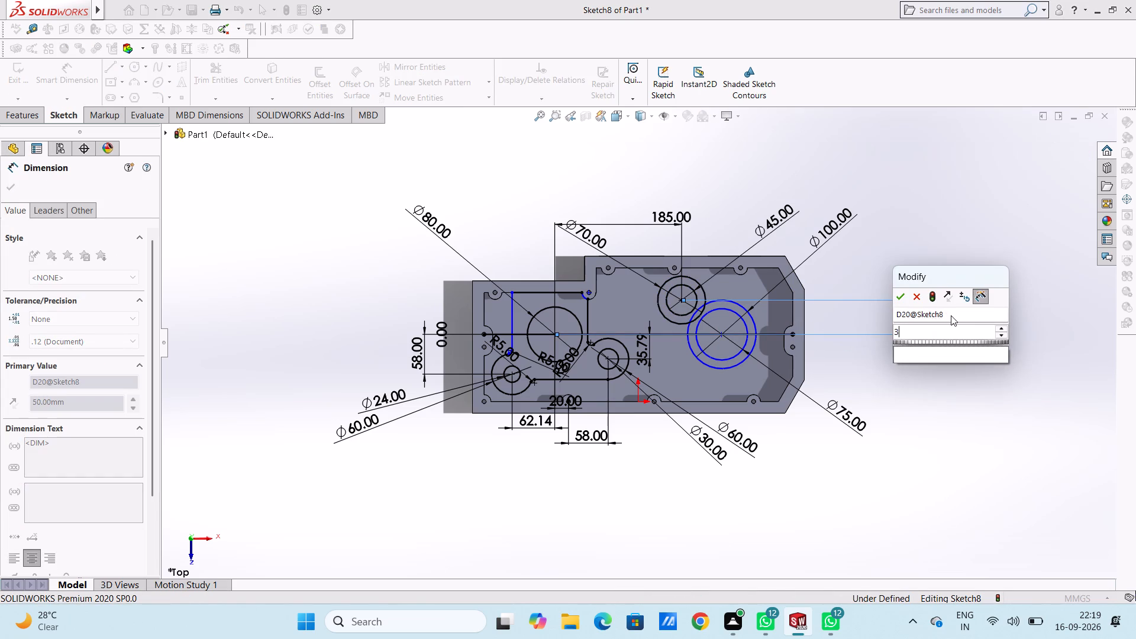
type(".32")
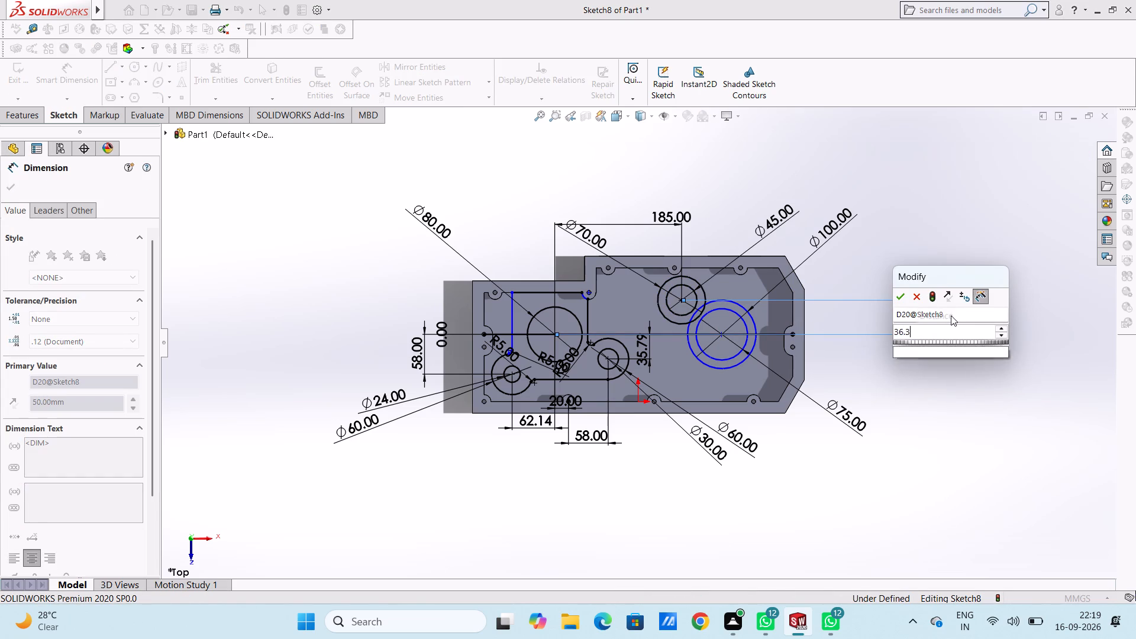
key("Return")
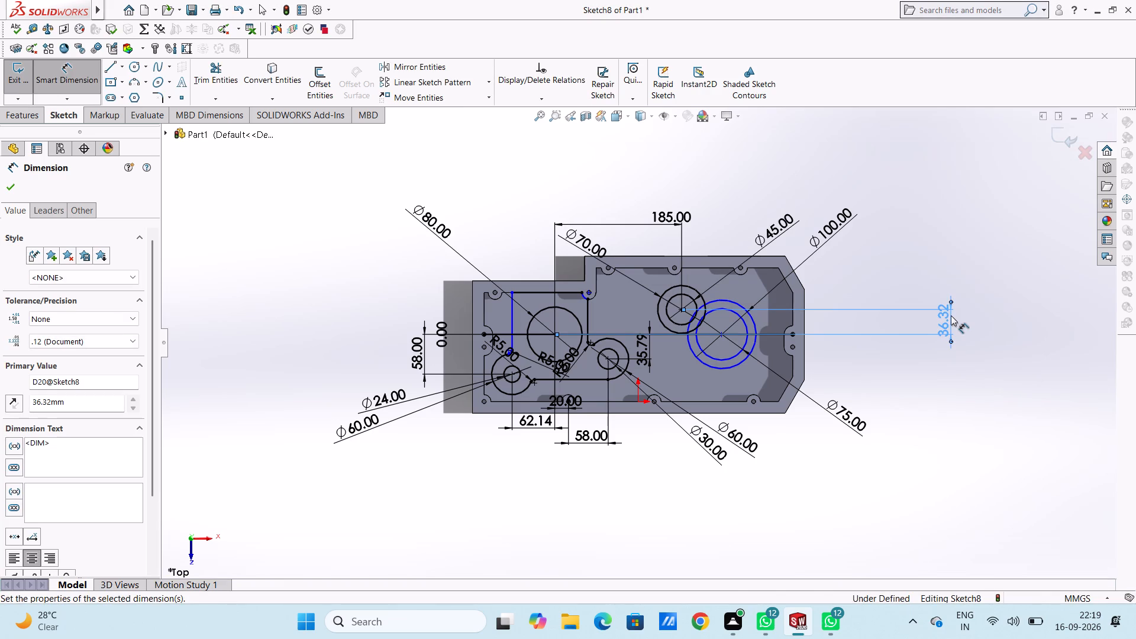
left_click(863, 312)
left_click(906, 385)
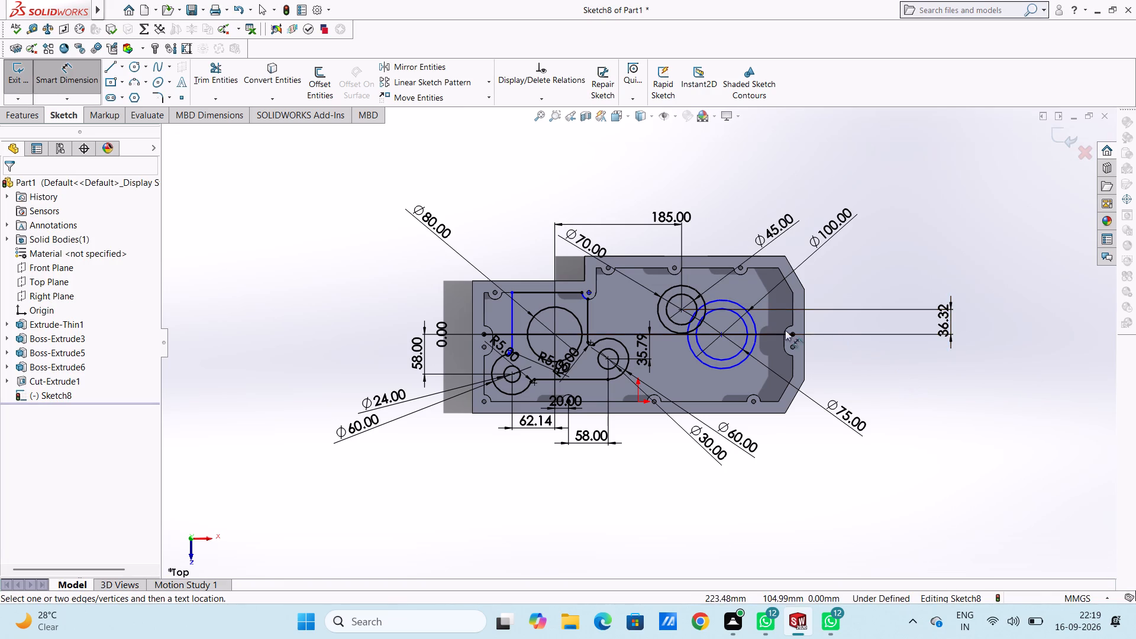
Dimension the horizontal distance between the centres of the larger concentric pair and the 80 mm circle as 270 mm.
scroll(775, 329, "down", 3)
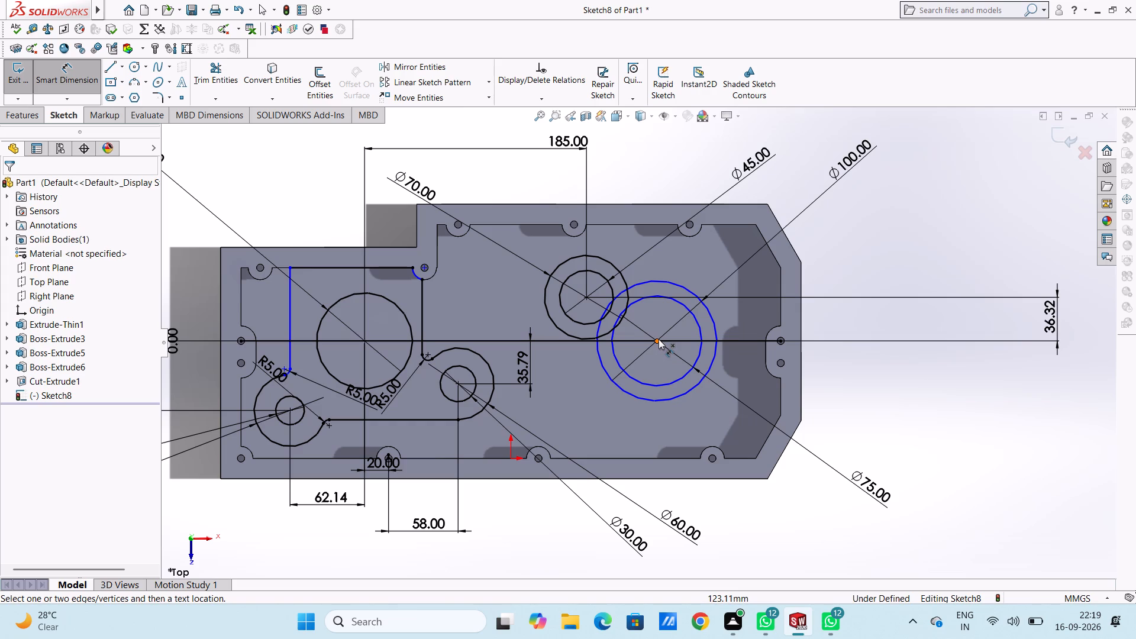
left_click(659, 339)
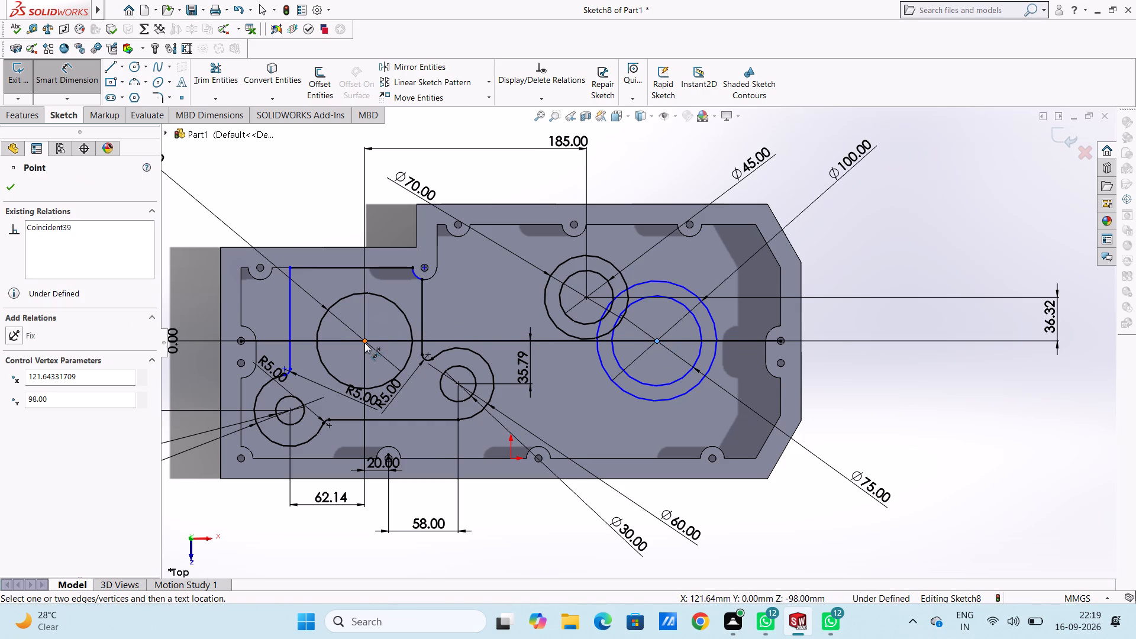
left_click(364, 343)
scroll(390, 238, "up", 3)
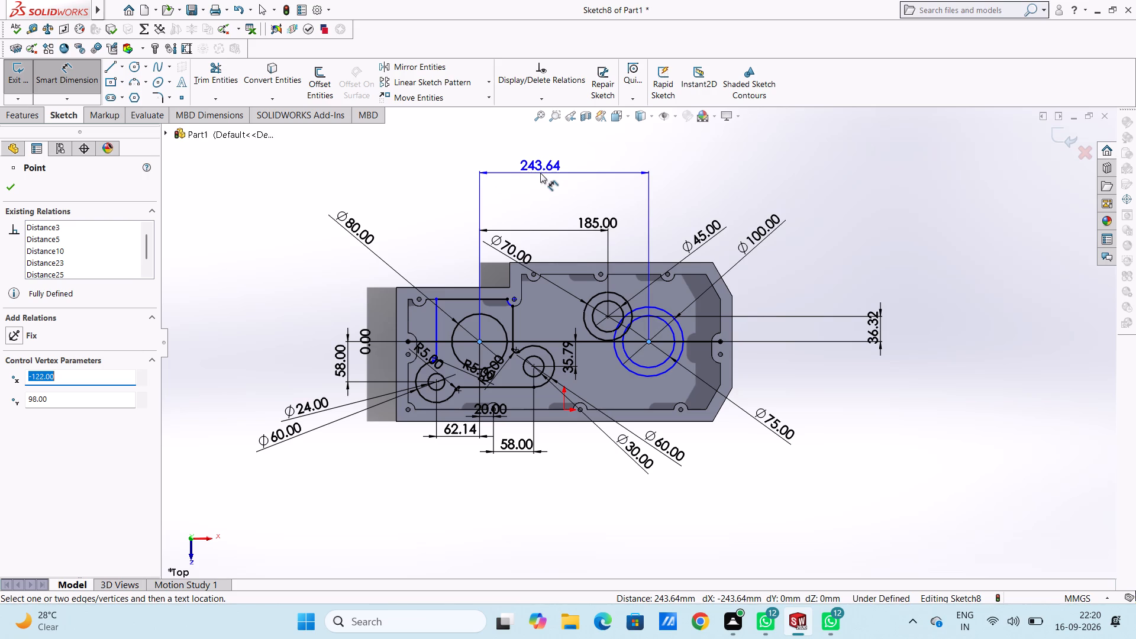
left_click(543, 170)
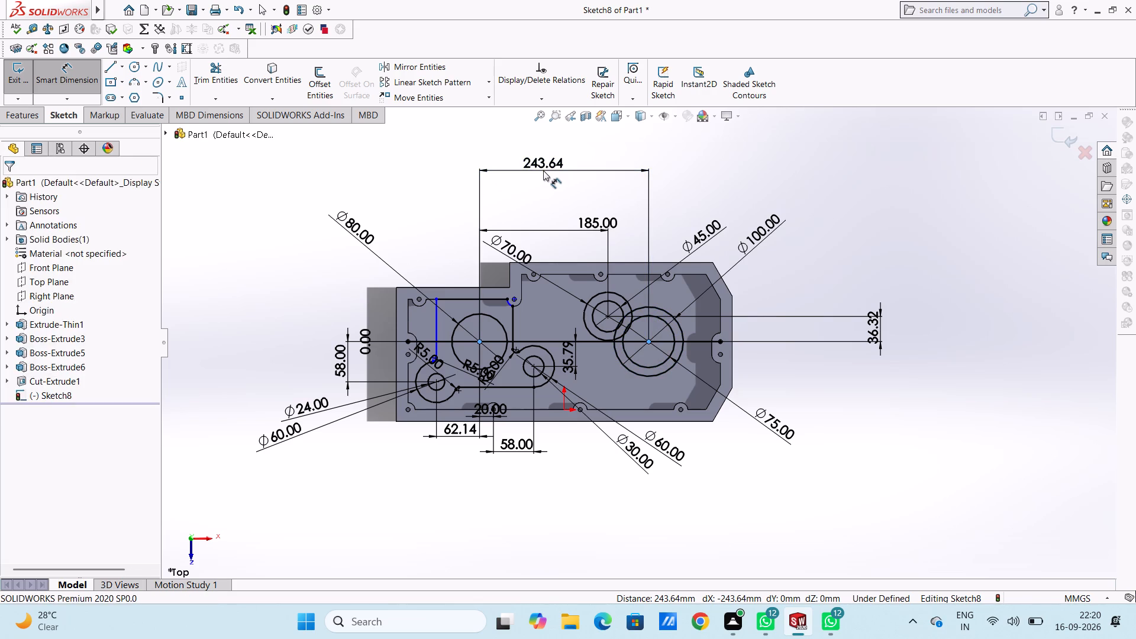
type("270")
key("Return")
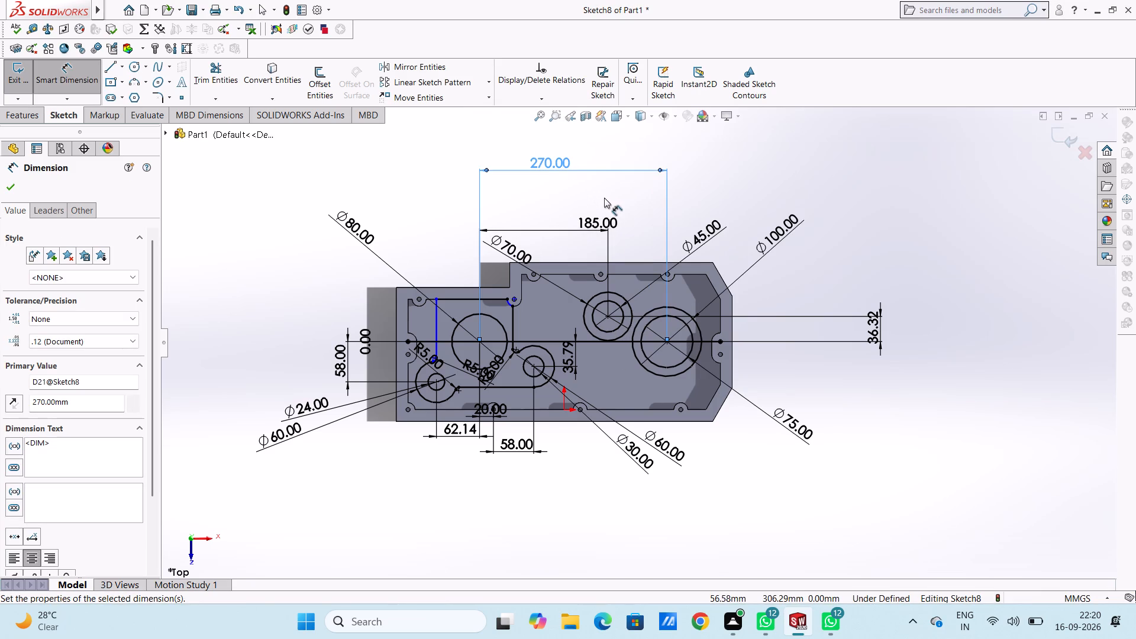
left_click(638, 210)
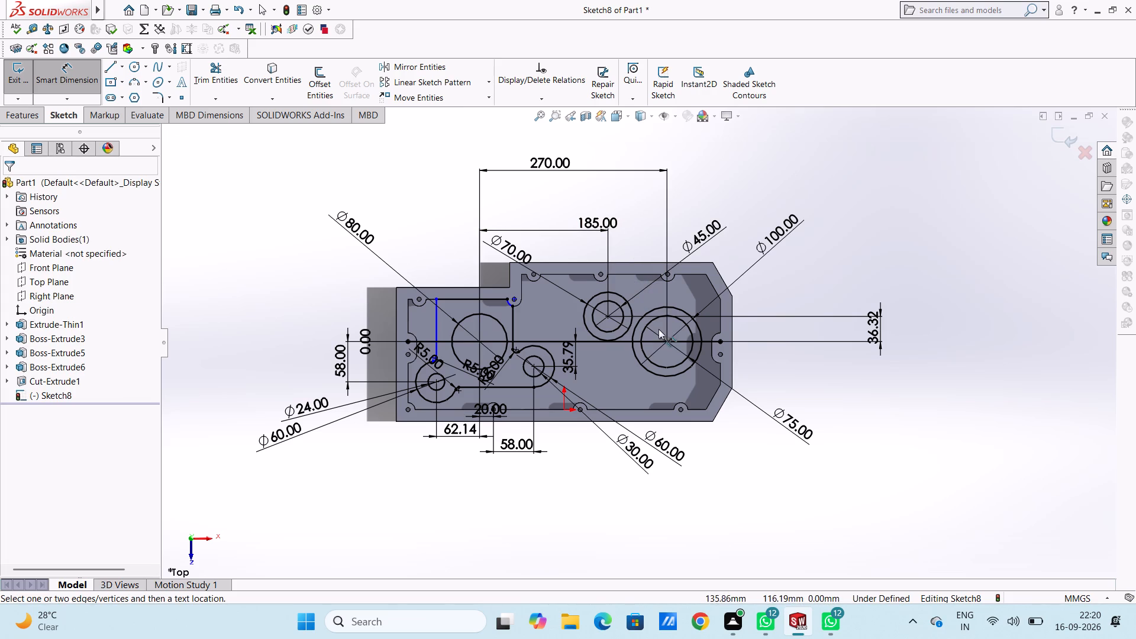
Set the horizontal distance between the 80 mm circle's centre and the larger concentric pair's centre to 265 mm.
scroll(686, 333, "down", 4)
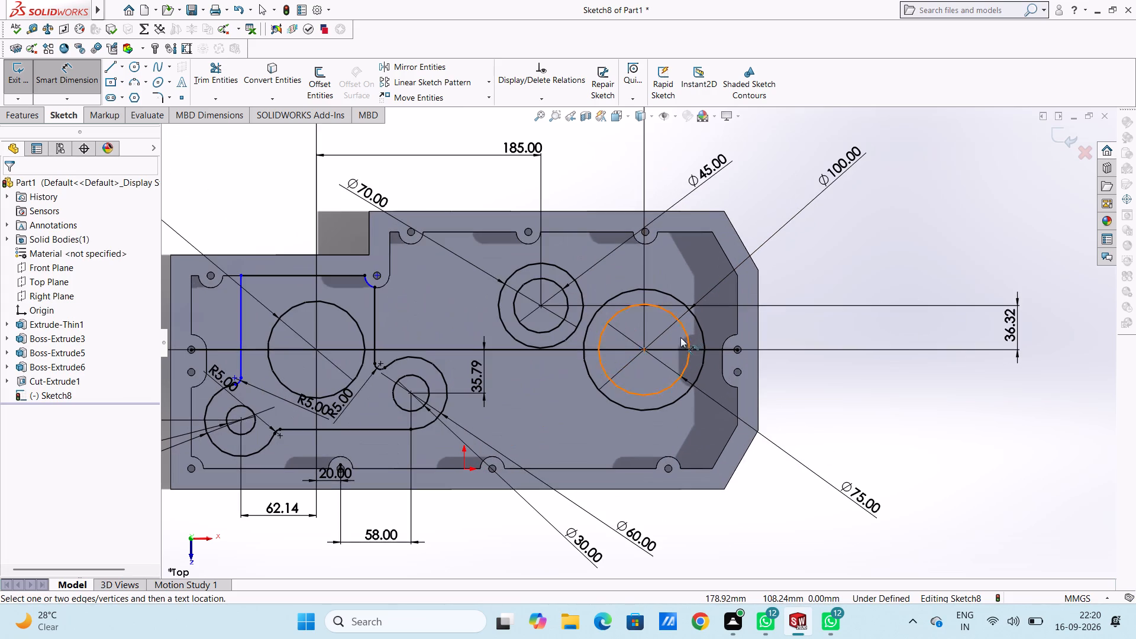
scroll(618, 288, "down", 3)
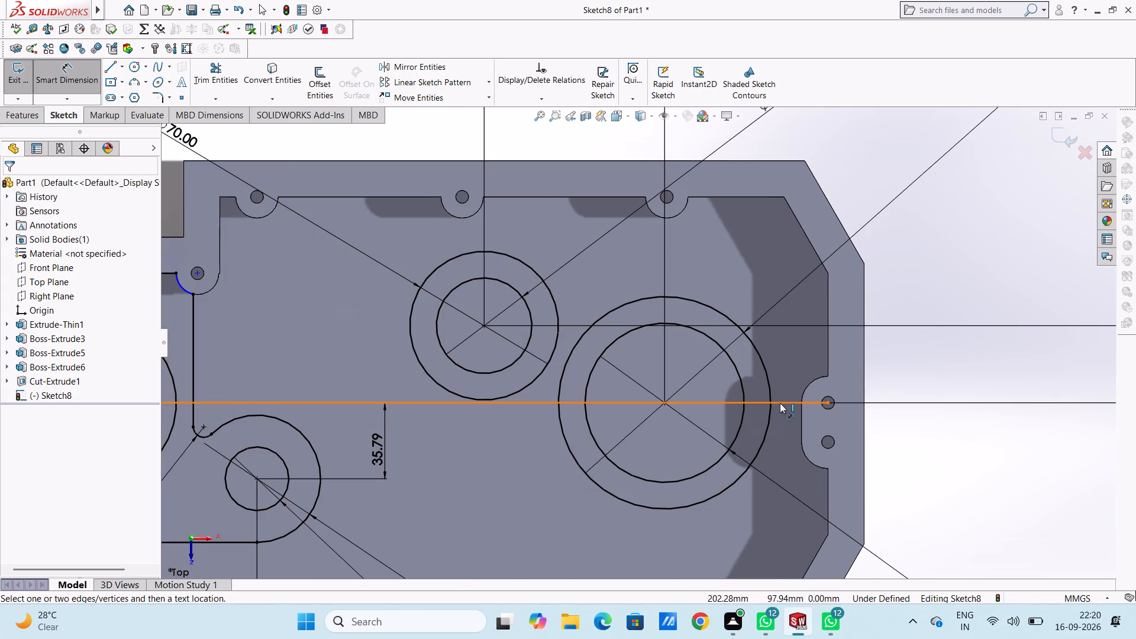
scroll(634, 288, "up", 7)
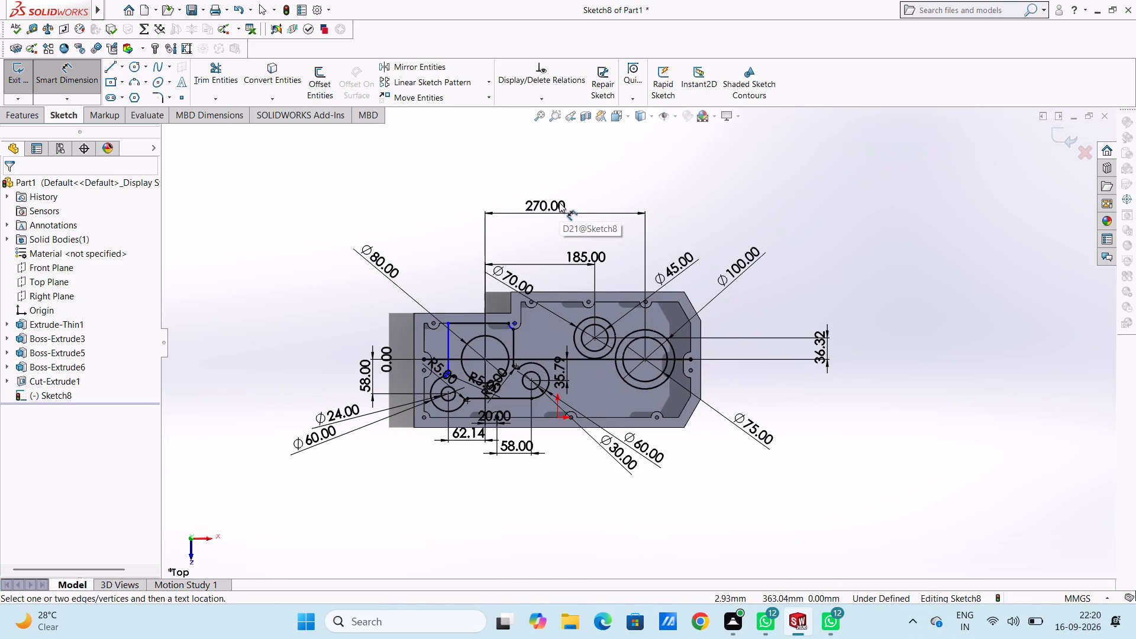
double_click(559, 202)
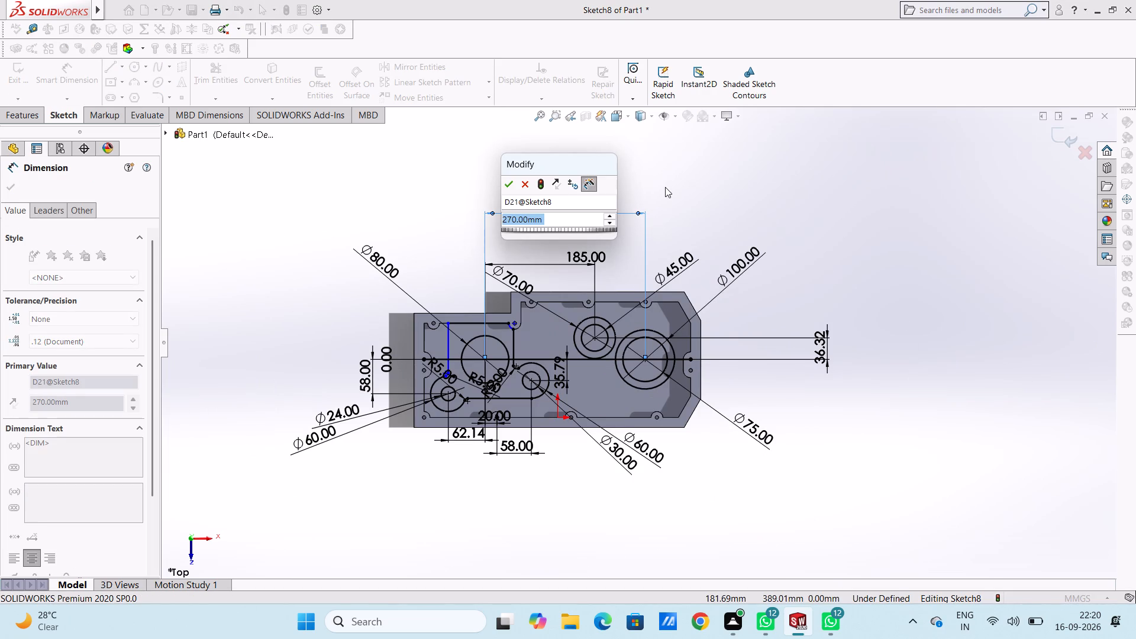
type("265")
key("Return")
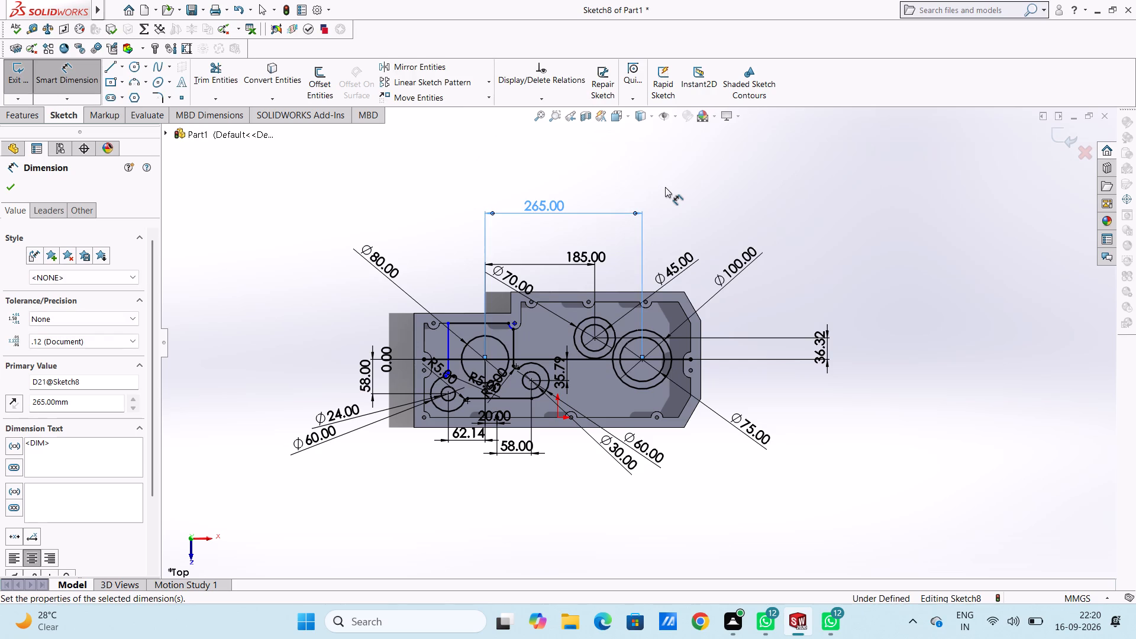
Set the horizontal distance between the 80 mm circle's centre and the larger concentric pair's centre to 260 mm.
double_click(552, 205)
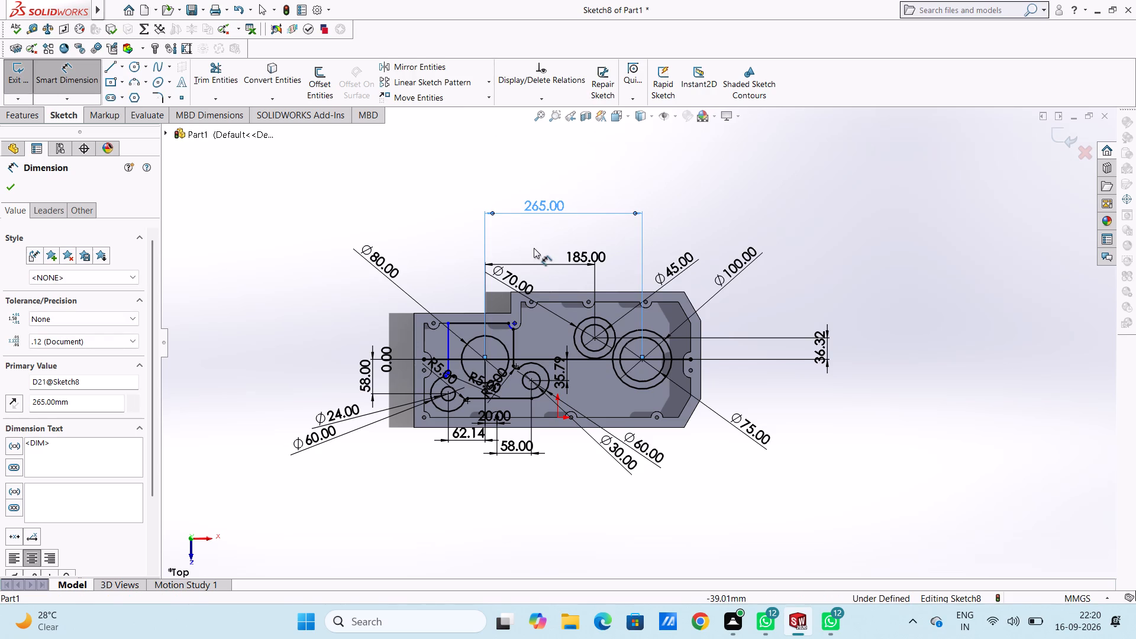
left_click(572, 189)
double_click(563, 205)
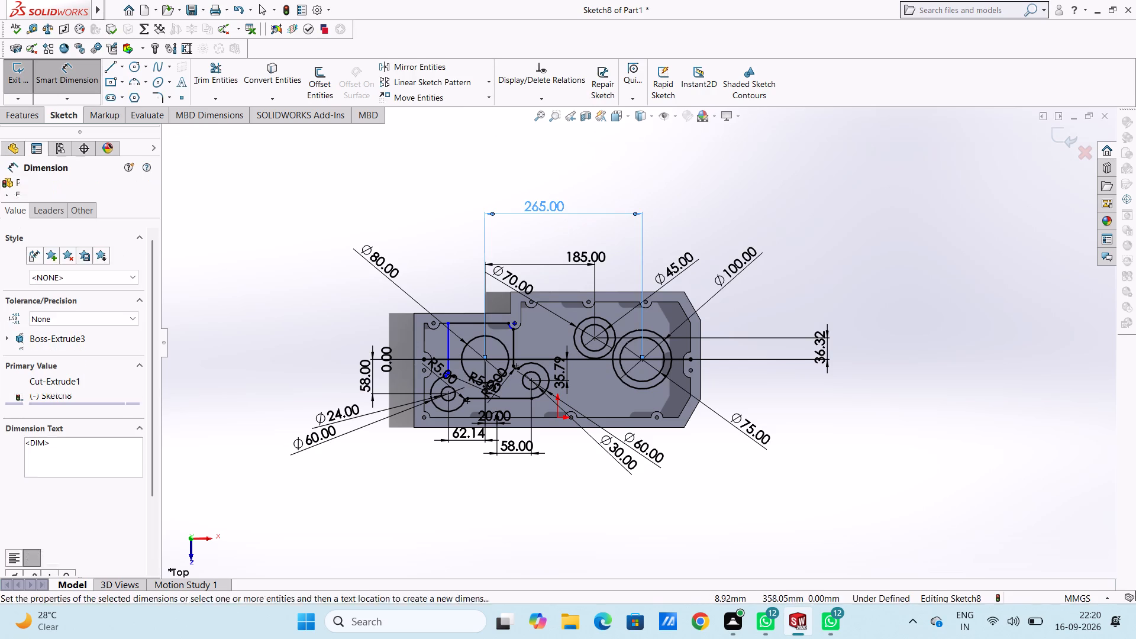
type("26.")
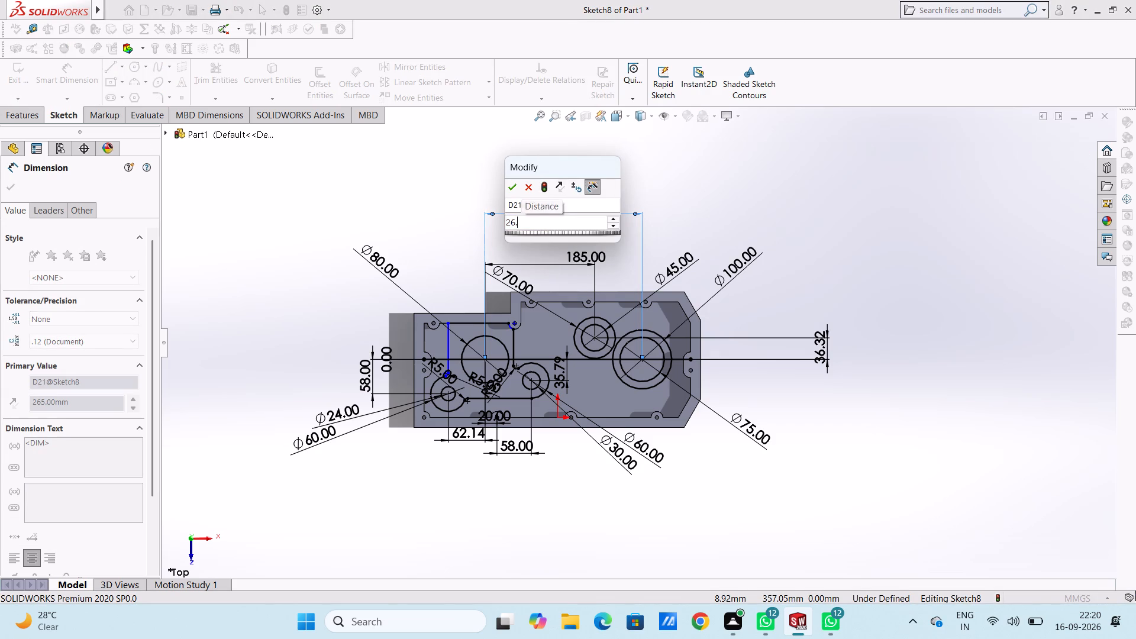
key("BackSpace")
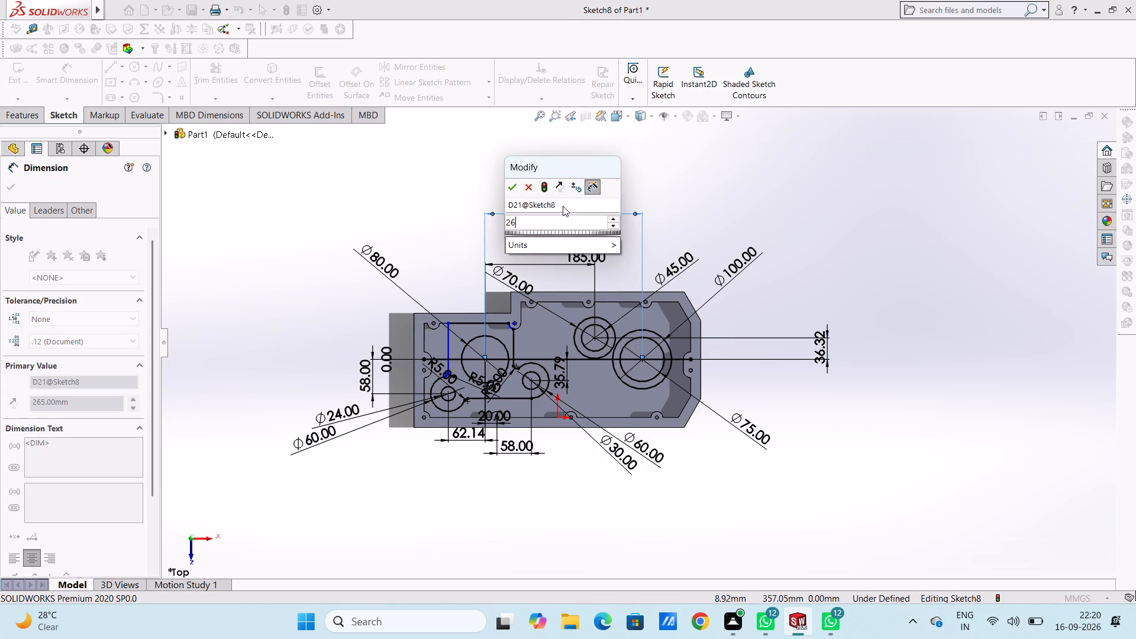
key("0")
key("Return")
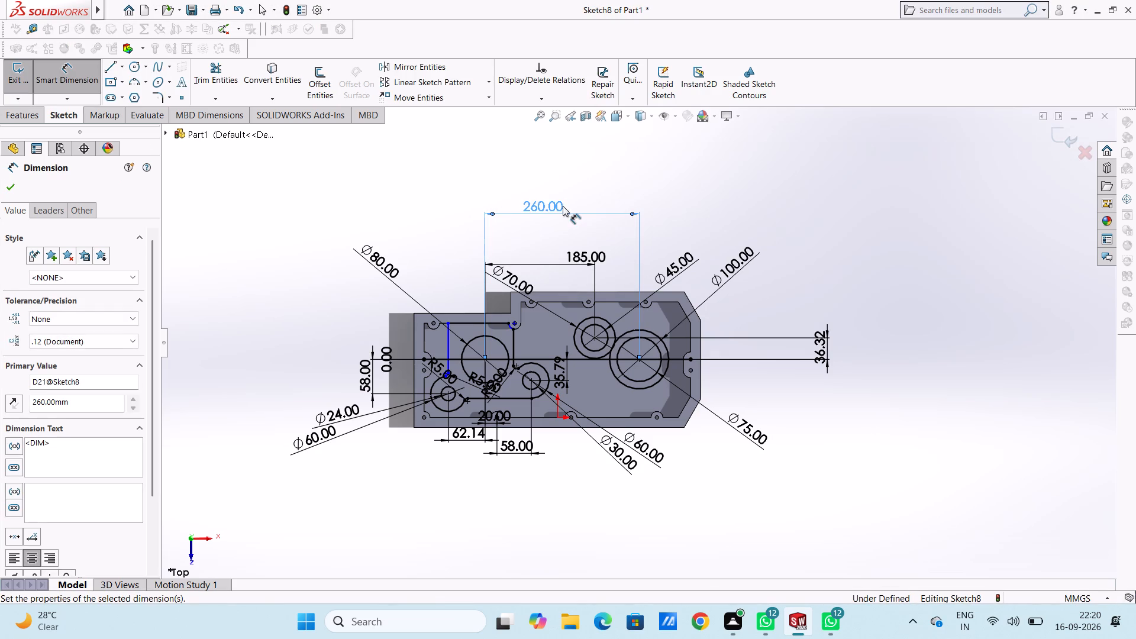
left_click(559, 227)
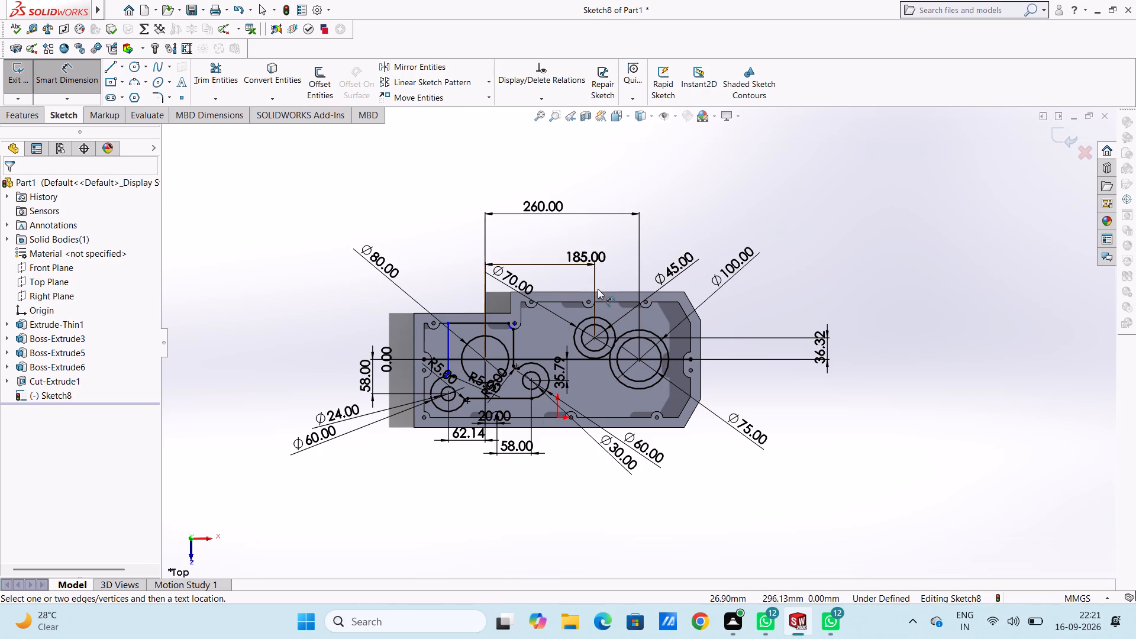
scroll(669, 335, "down", 5)
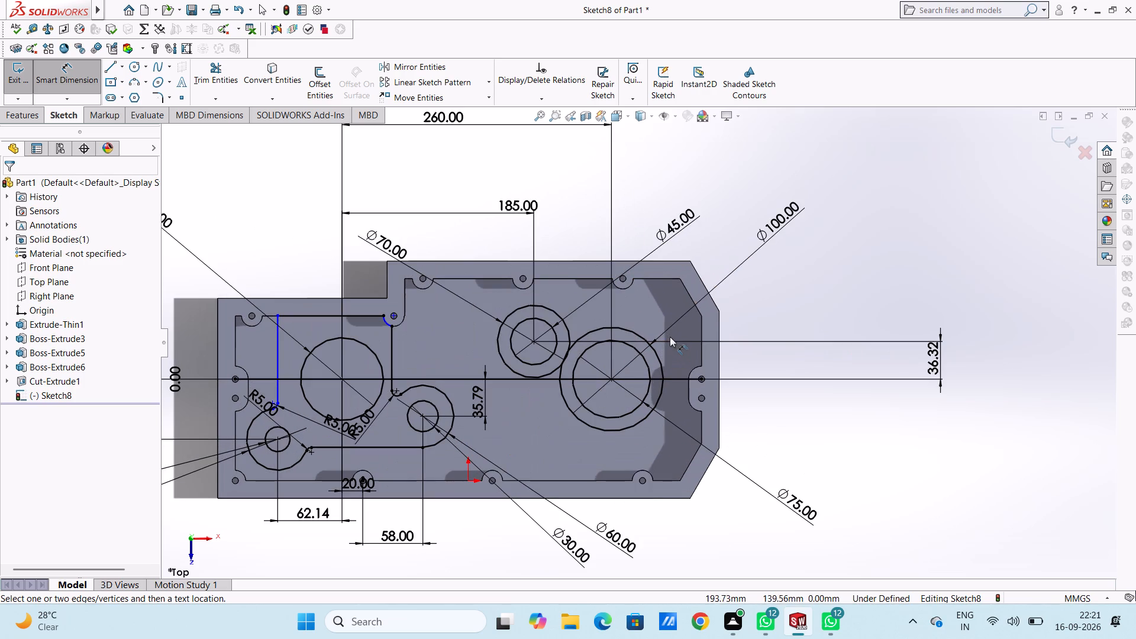
key("Escape")
key("Escape")
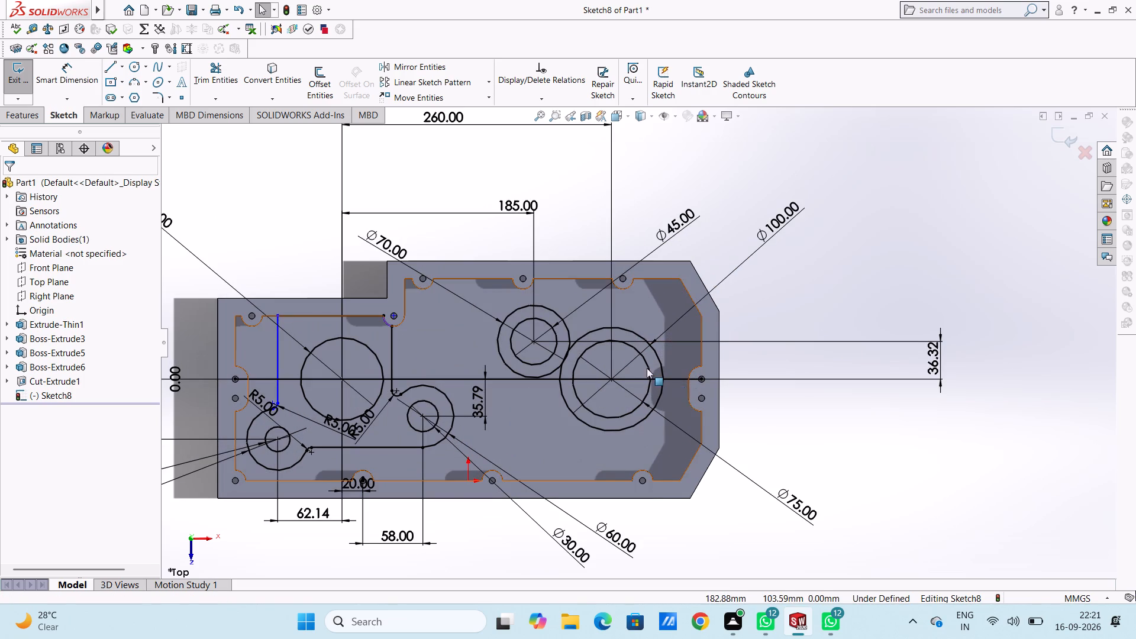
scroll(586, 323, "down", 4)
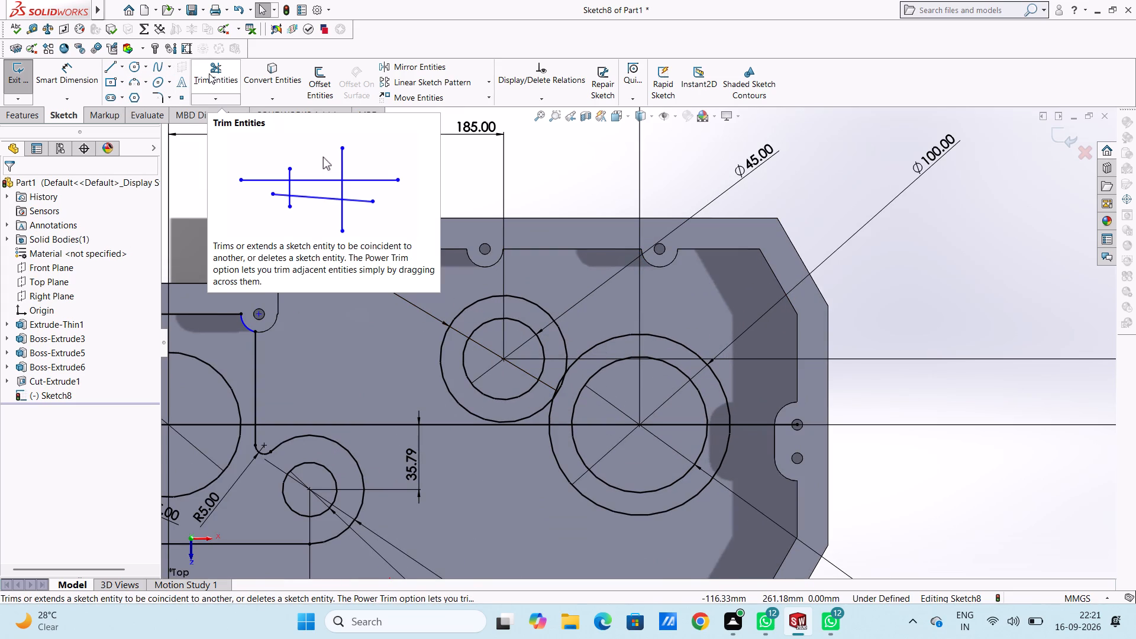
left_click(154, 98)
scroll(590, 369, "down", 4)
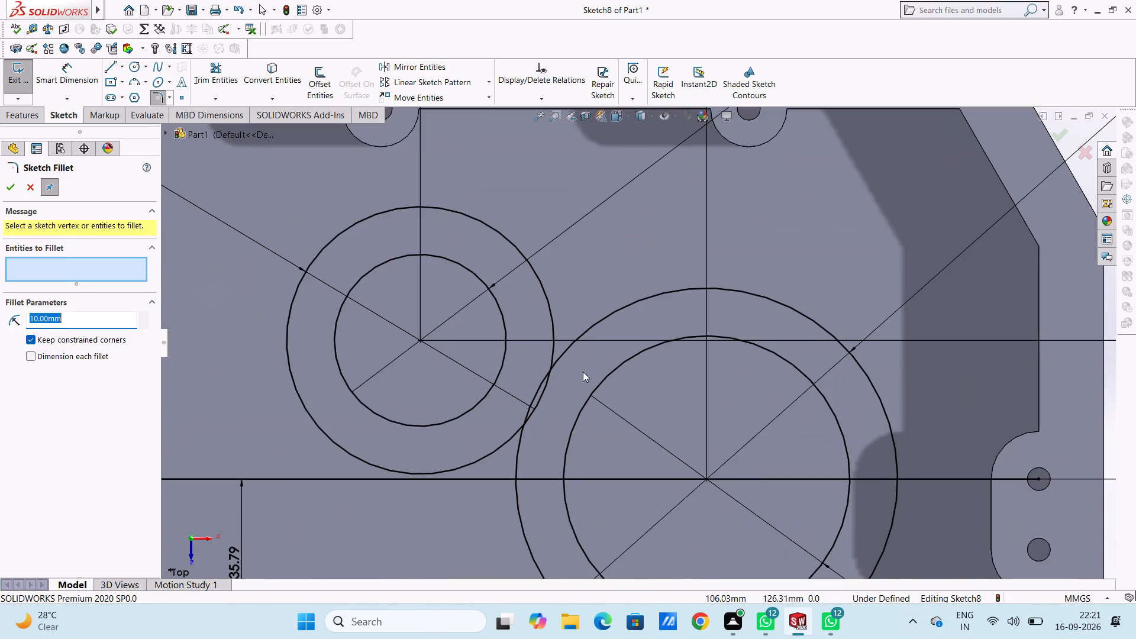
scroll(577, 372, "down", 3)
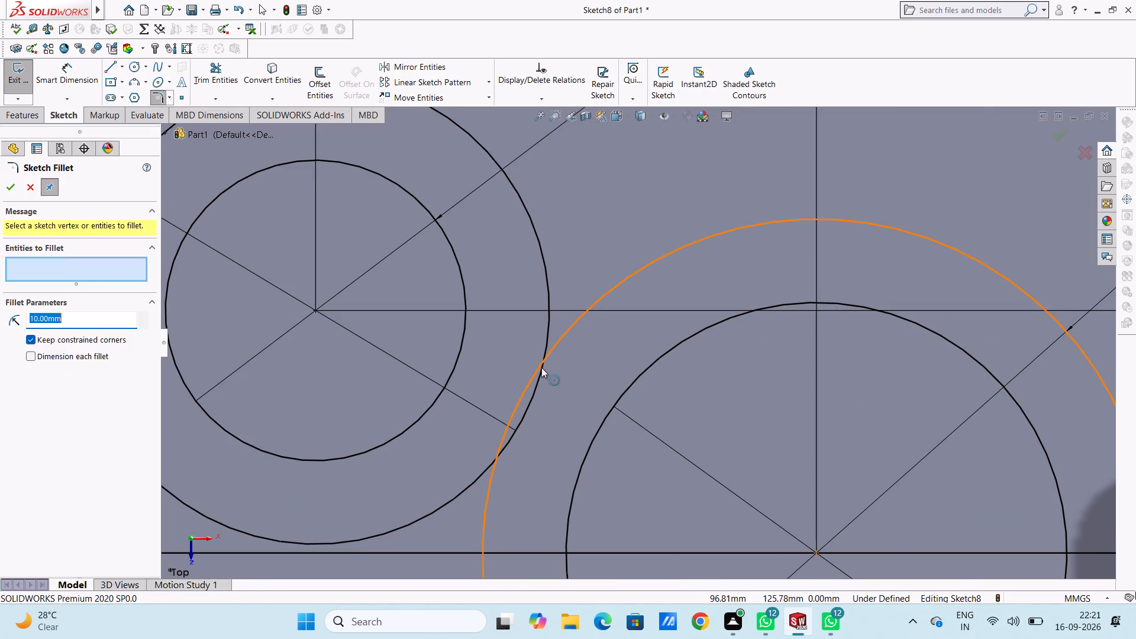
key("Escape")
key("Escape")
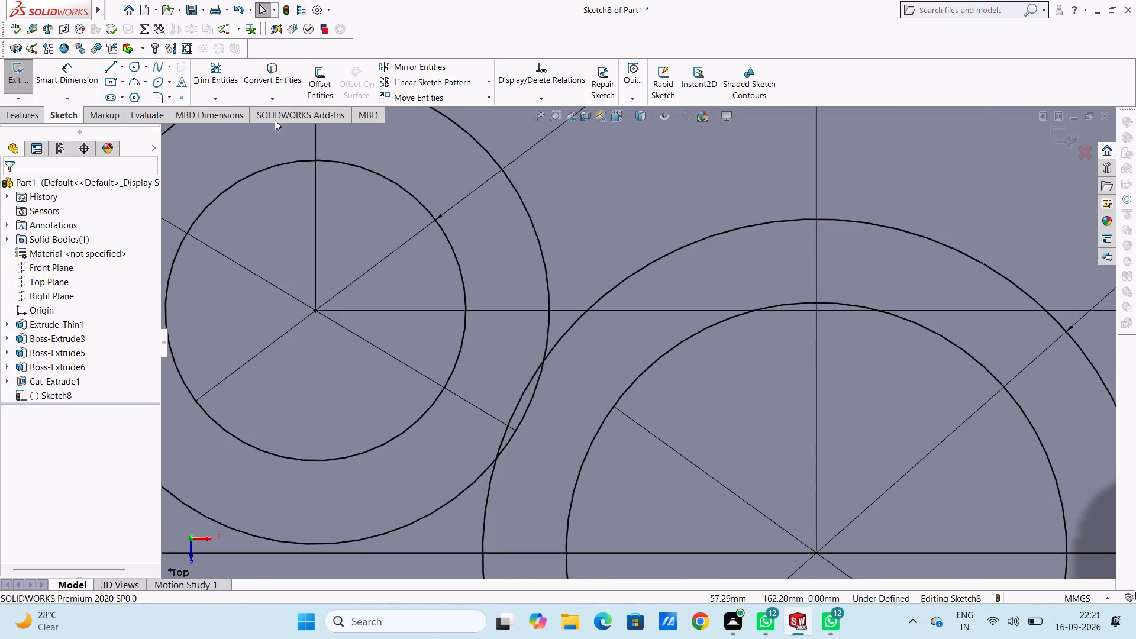
Trim away the two overlapping arc segments where the 70 mm and 100 mm outer circles cross.
left_click(227, 74)
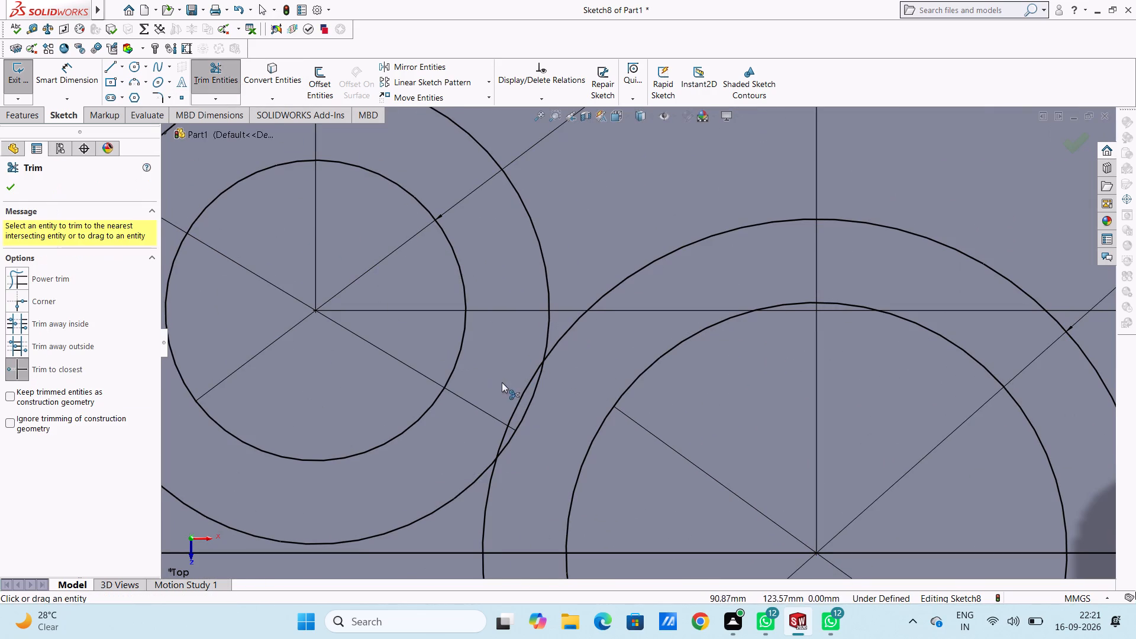
left_click(521, 394)
left_click(530, 404)
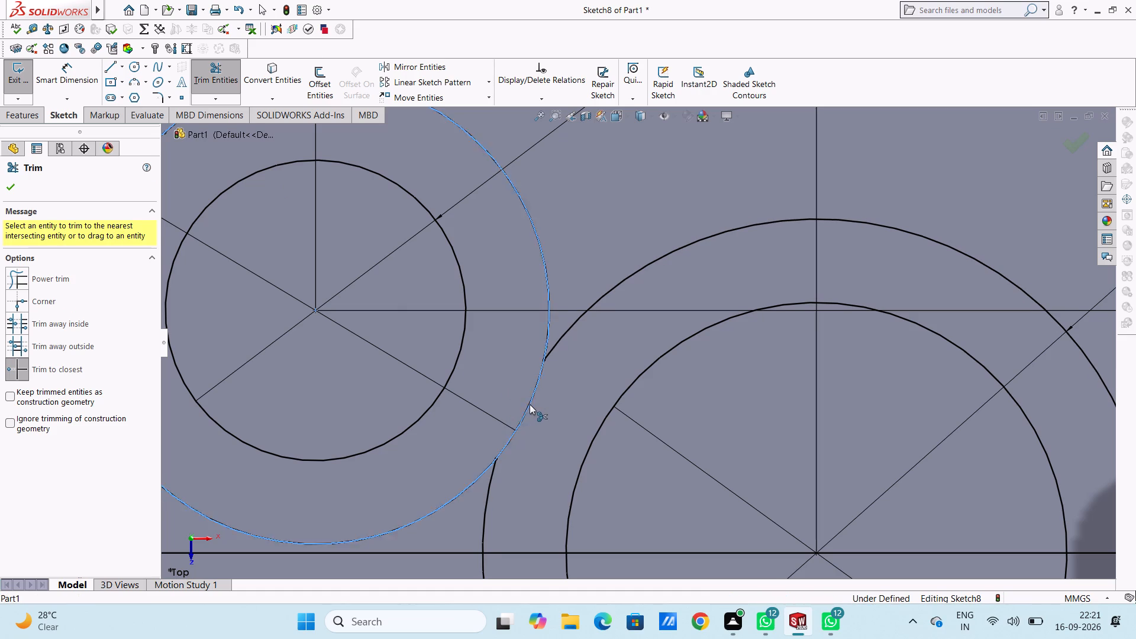
key("Escape")
key("Escape")
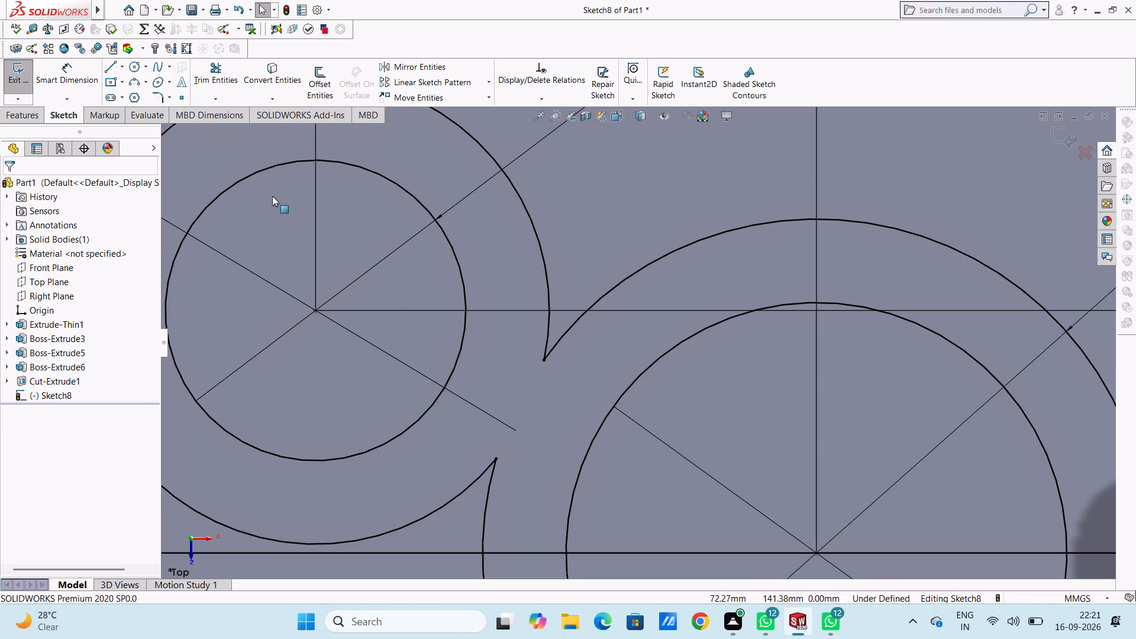
Add 5 mm sketch fillets at both corners where the trimmed 70 mm and 100 mm circles meet.
left_click(153, 98)
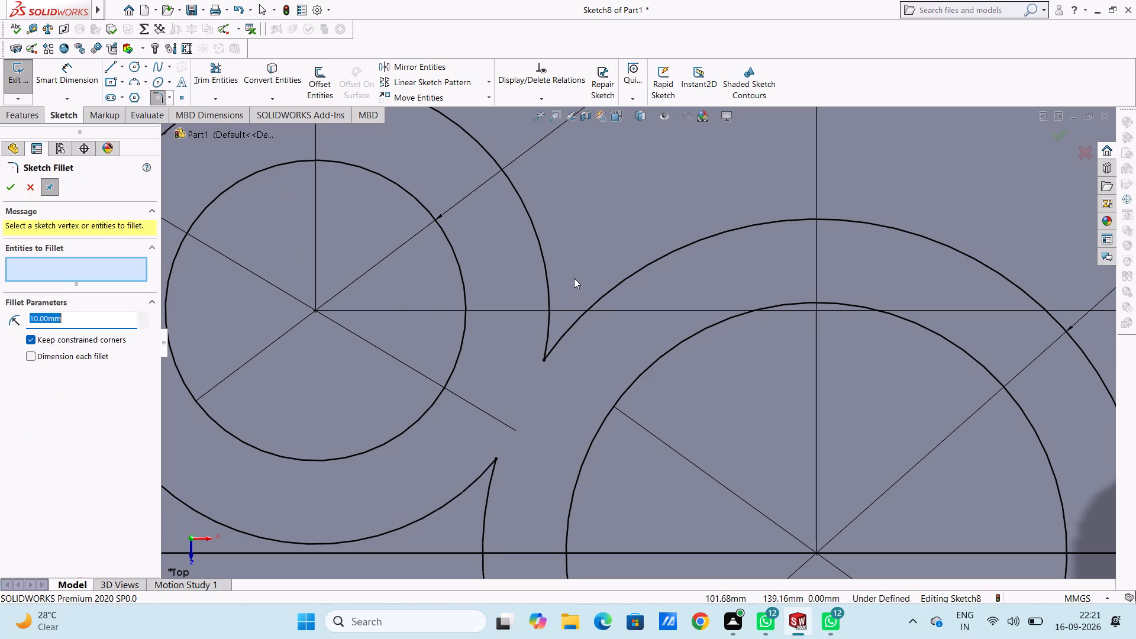
key("5")
key("Return")
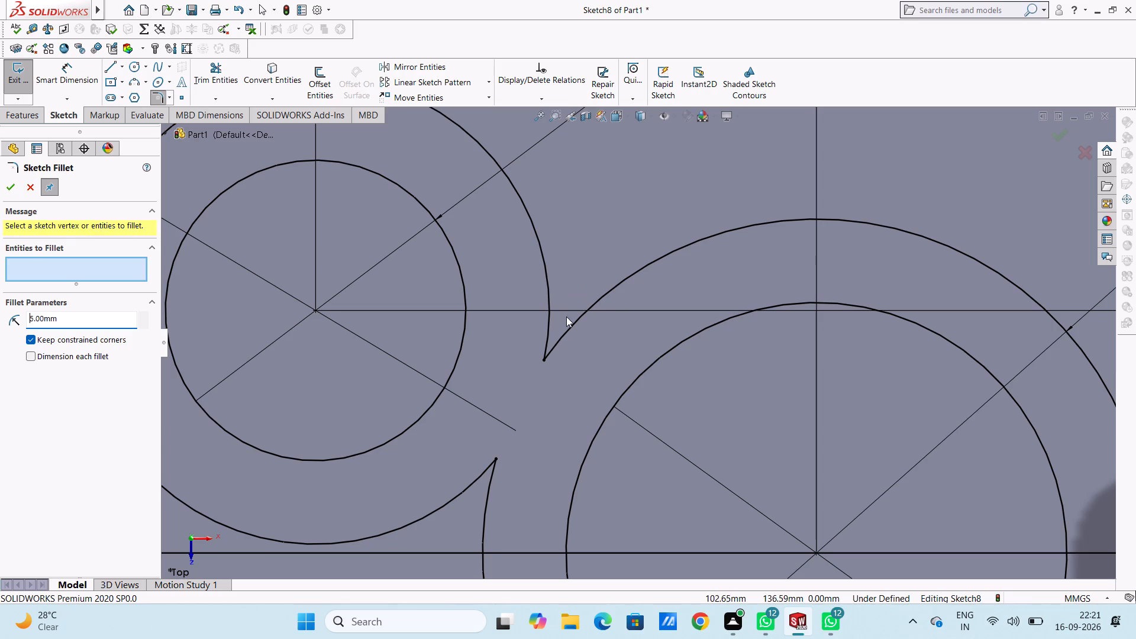
left_click(542, 359)
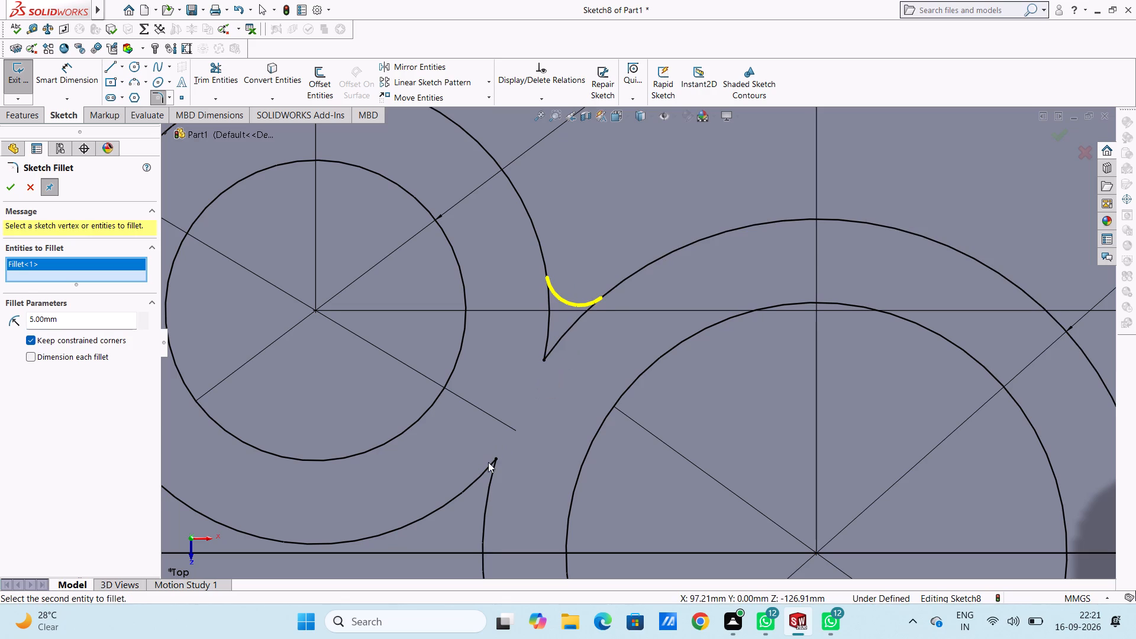
left_click(498, 458)
left_click(10, 192)
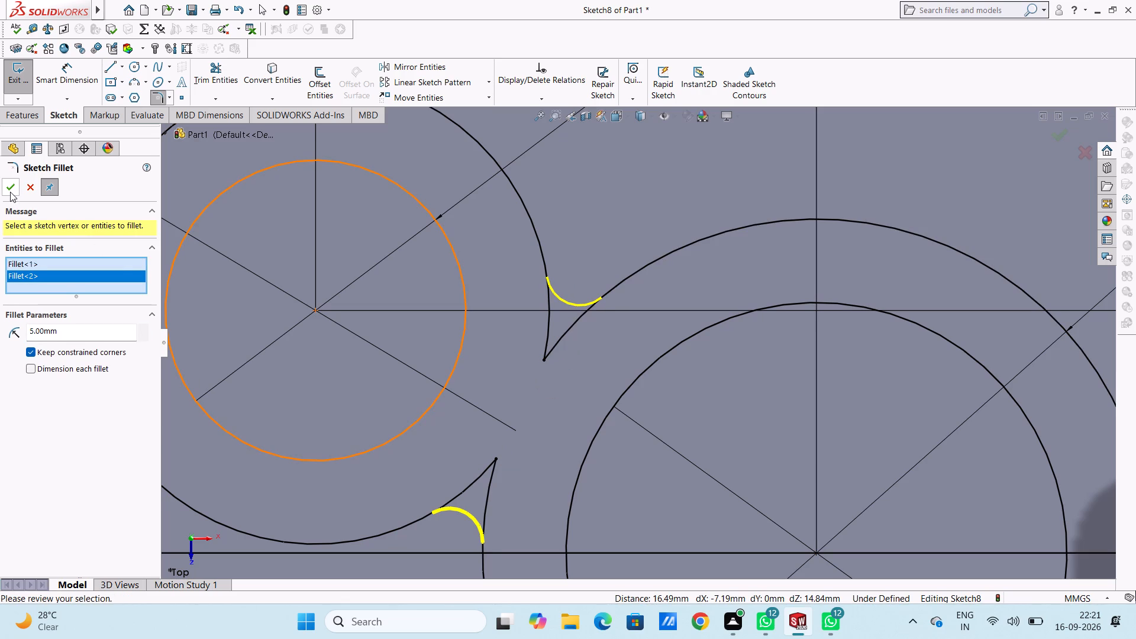
left_click(9, 193)
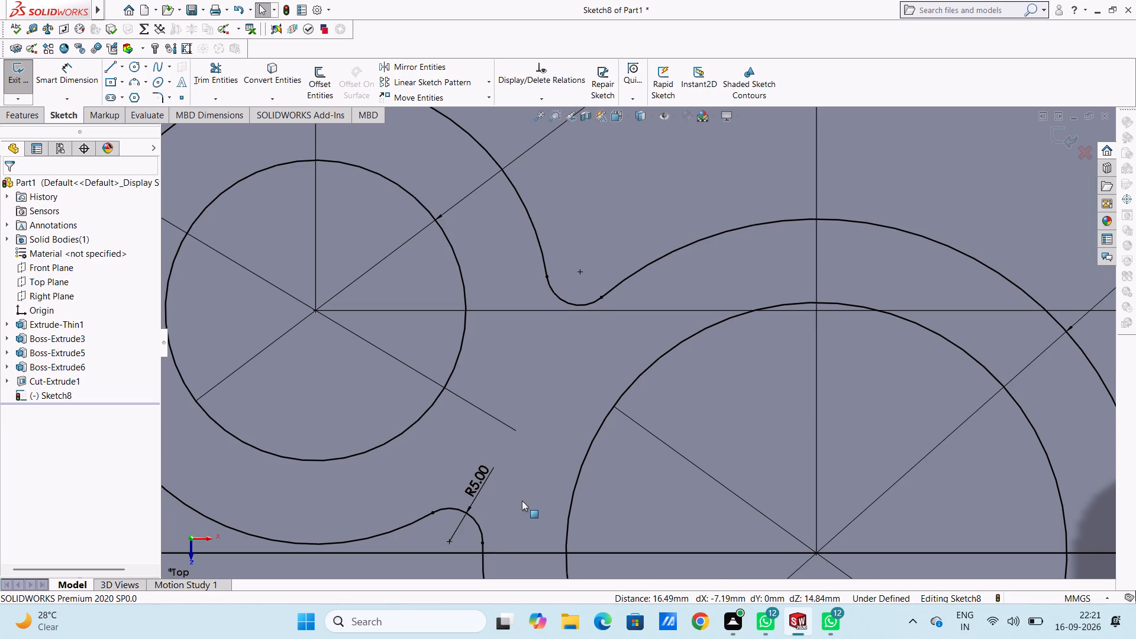
Offset the long horizontal line through the larger pair's centre by 3 mm in both directions, with dimensions added.
scroll(522, 501, "up", 10)
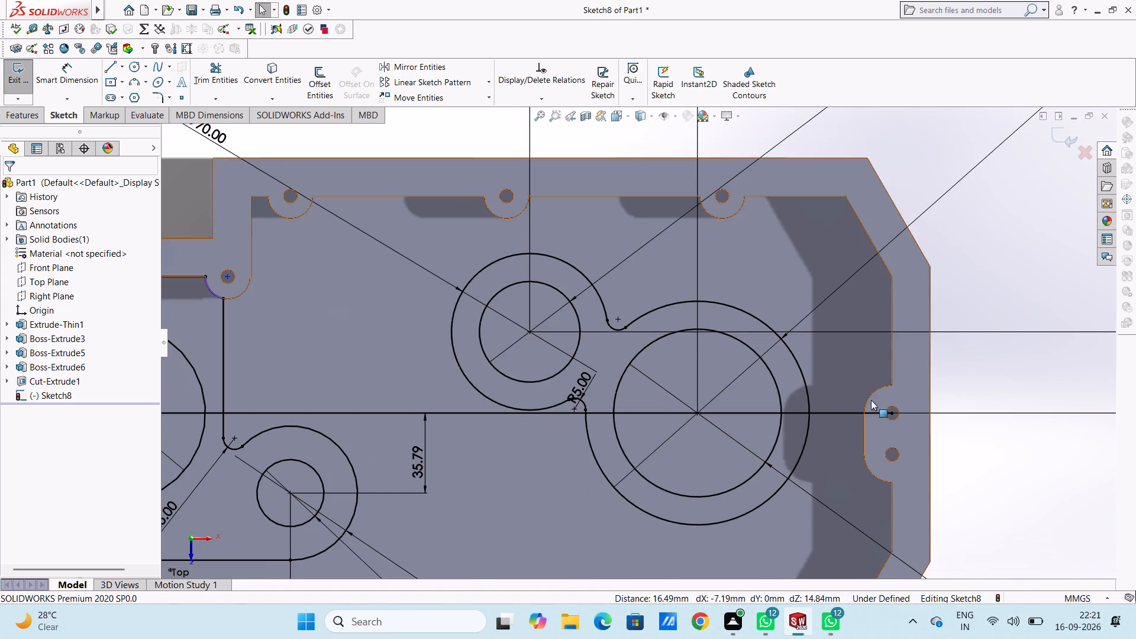
scroll(871, 406, "down", 6)
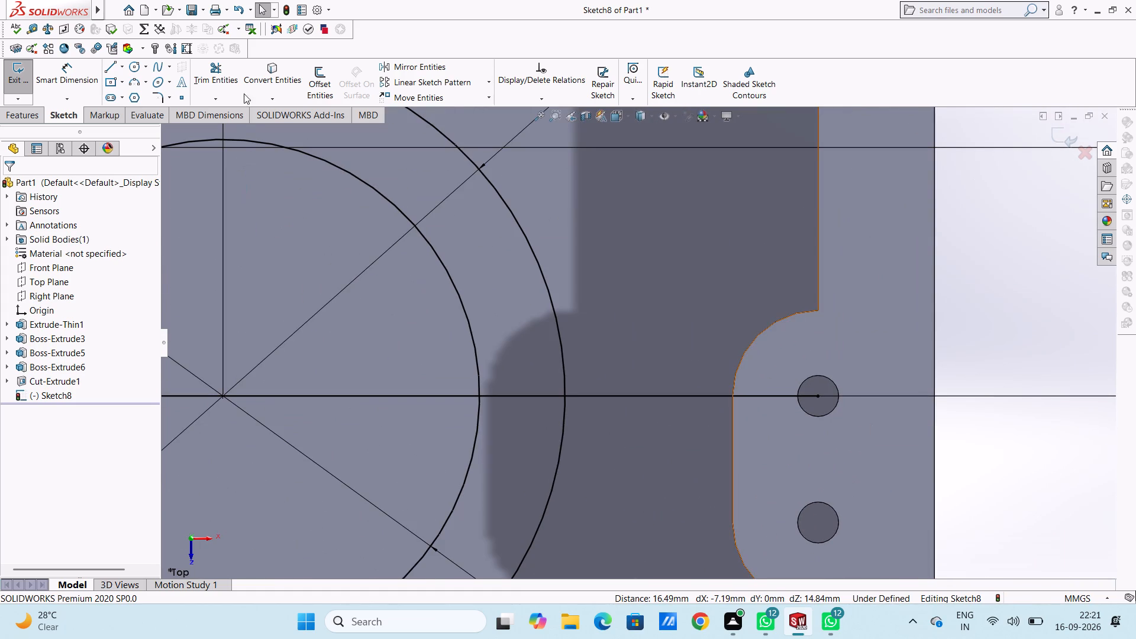
left_click(315, 79)
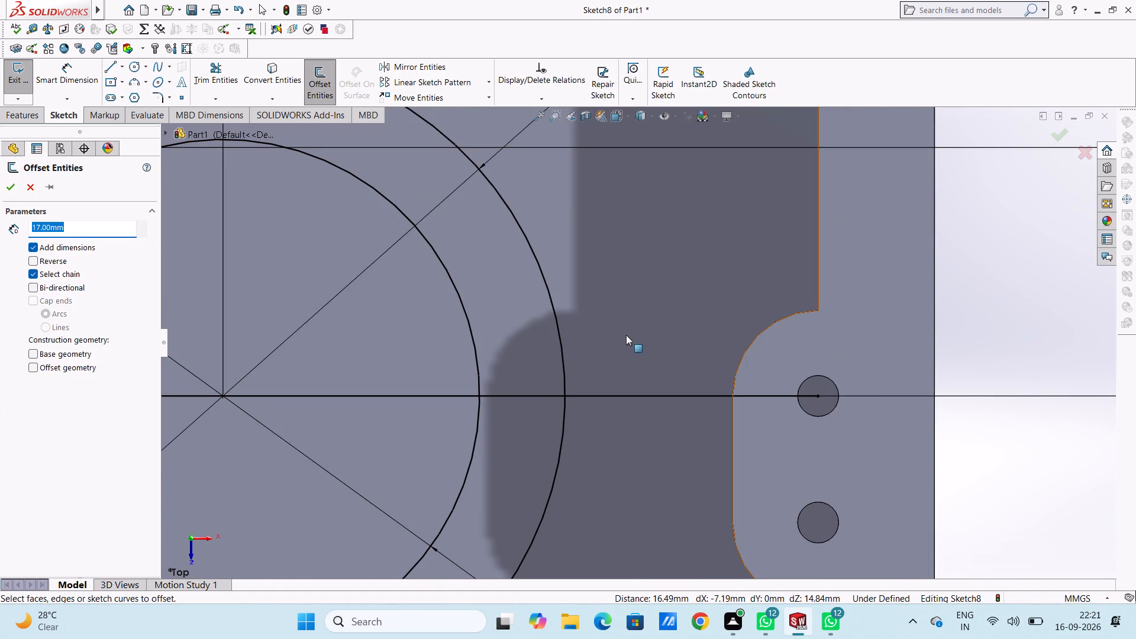
key("3")
key("Return")
scroll(662, 406, "down", 1)
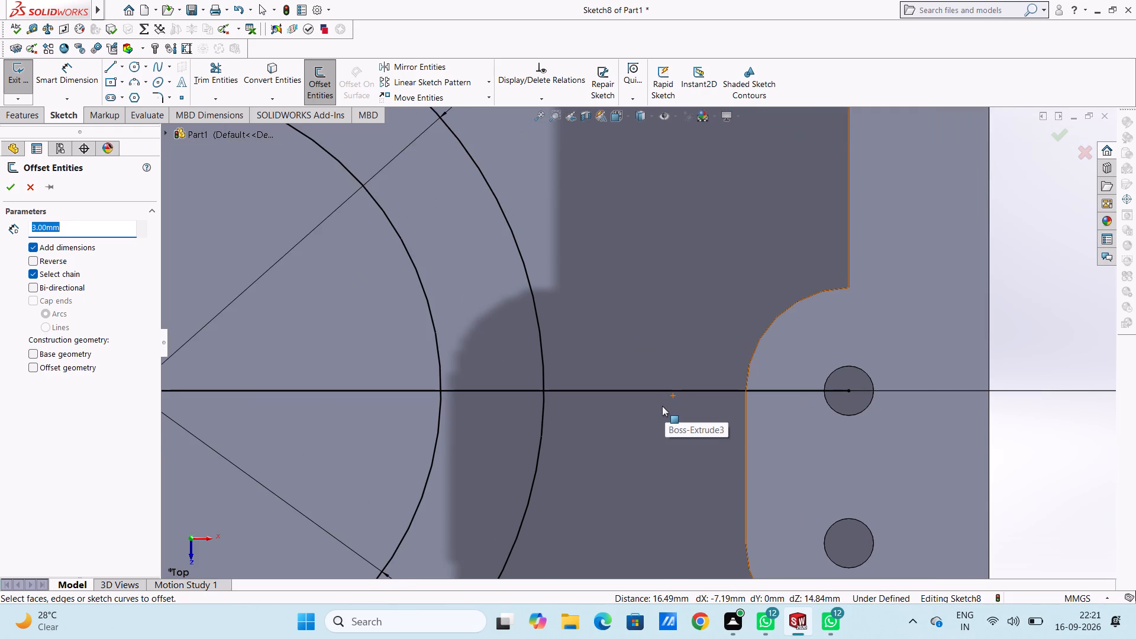
left_click(659, 390)
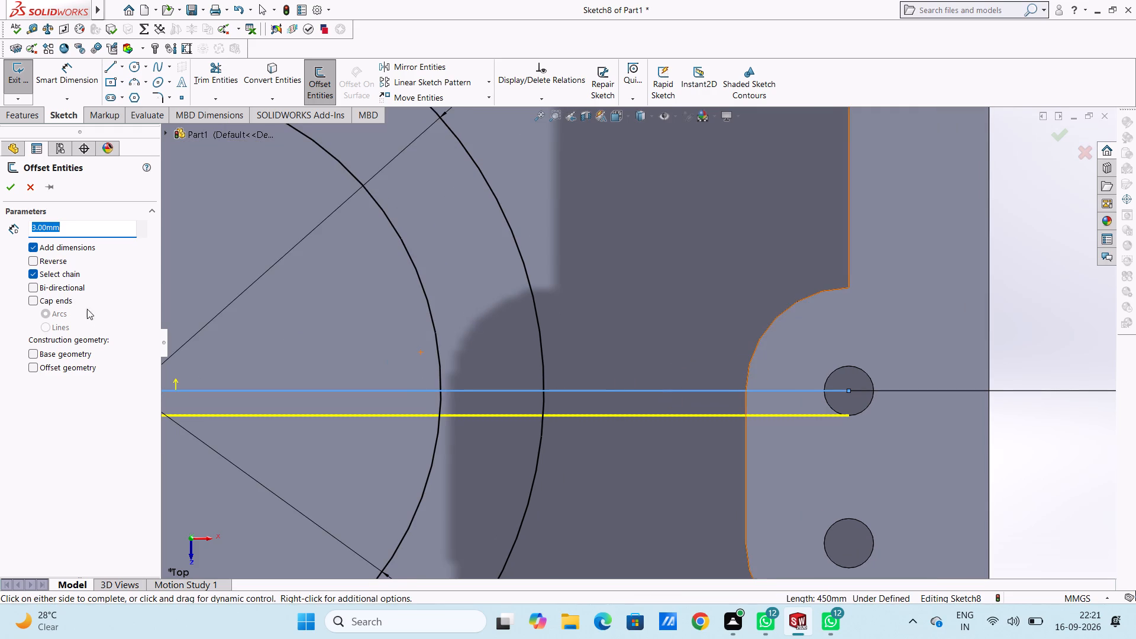
left_click(29, 289)
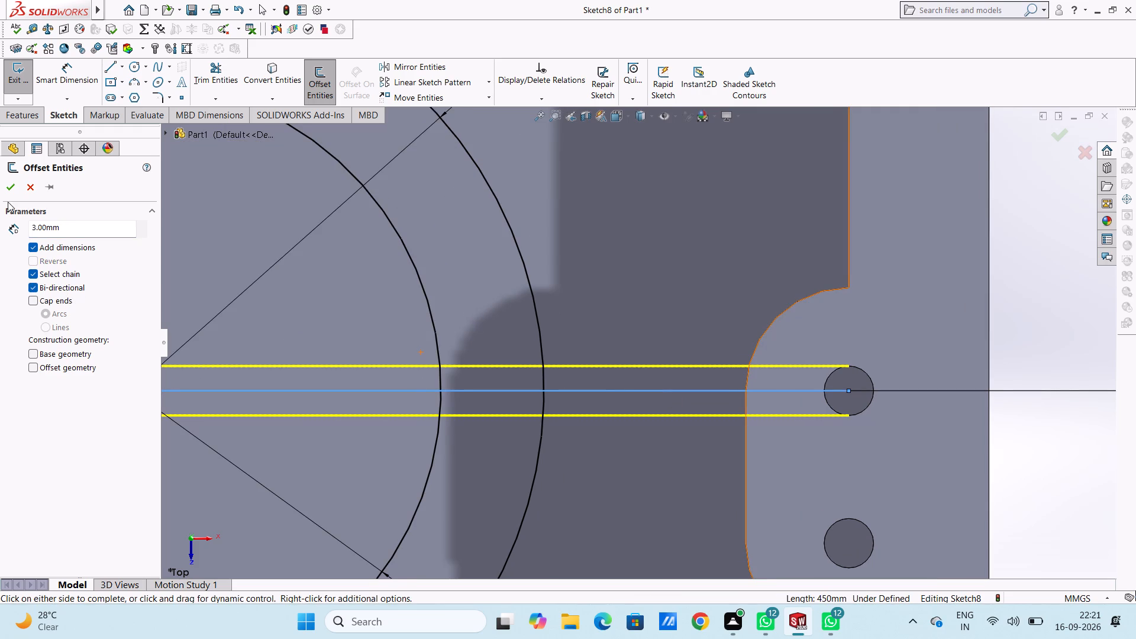
left_click(7, 191)
Draw a three-point arc of 12.5 mm radius along the right-hand screw boss edge, from the upper offset line to the middle line.
scroll(443, 344, "up", 4)
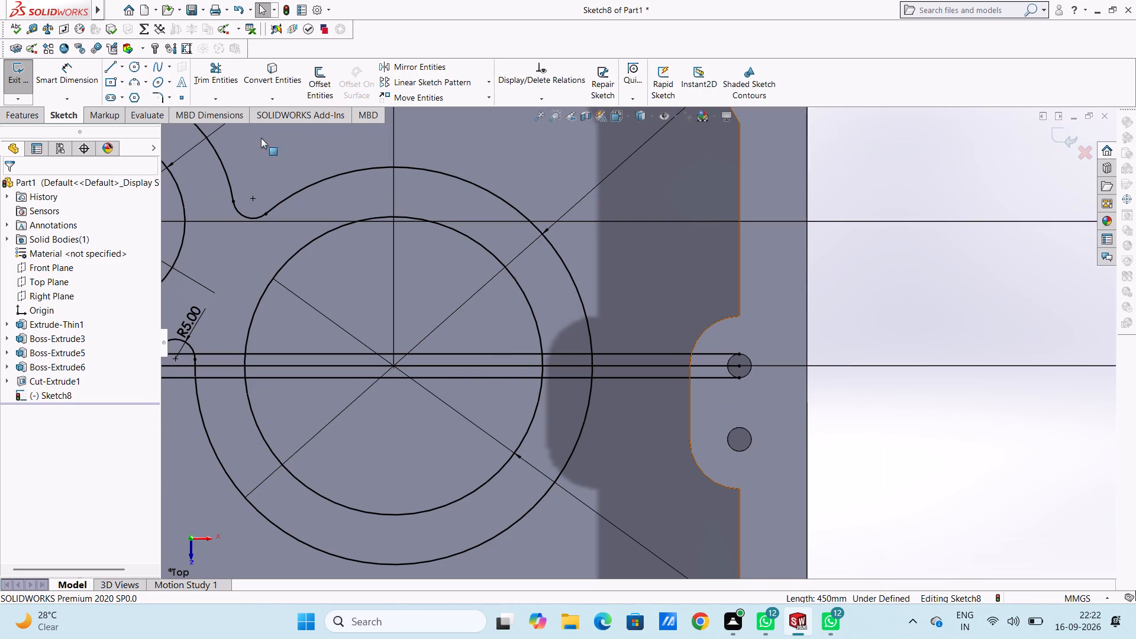
left_click(135, 84)
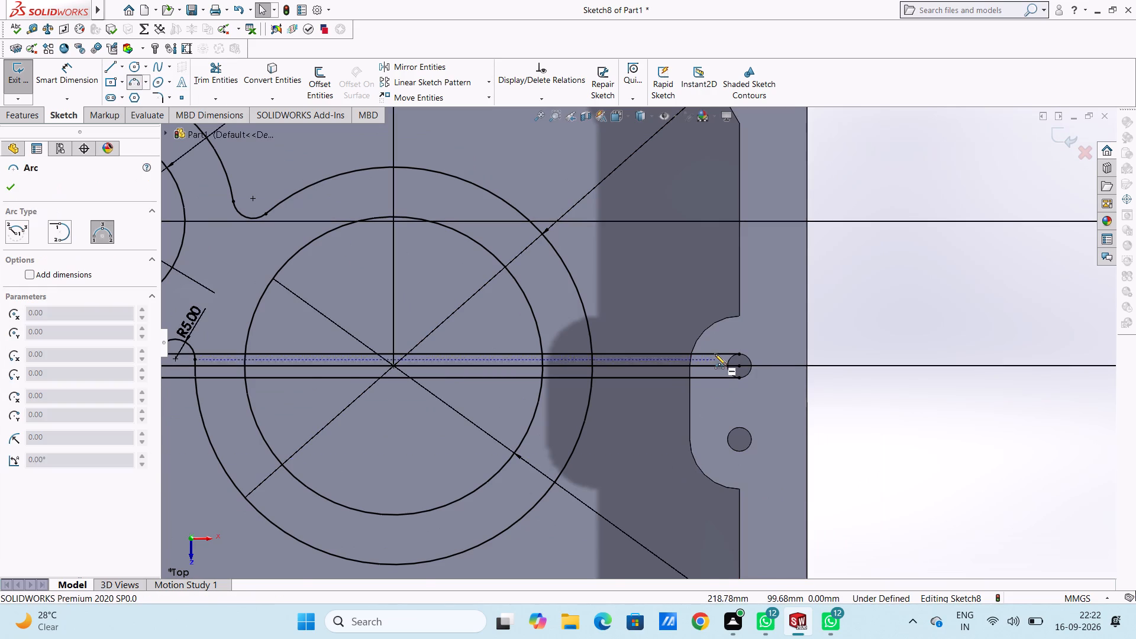
scroll(715, 354, "down", 9)
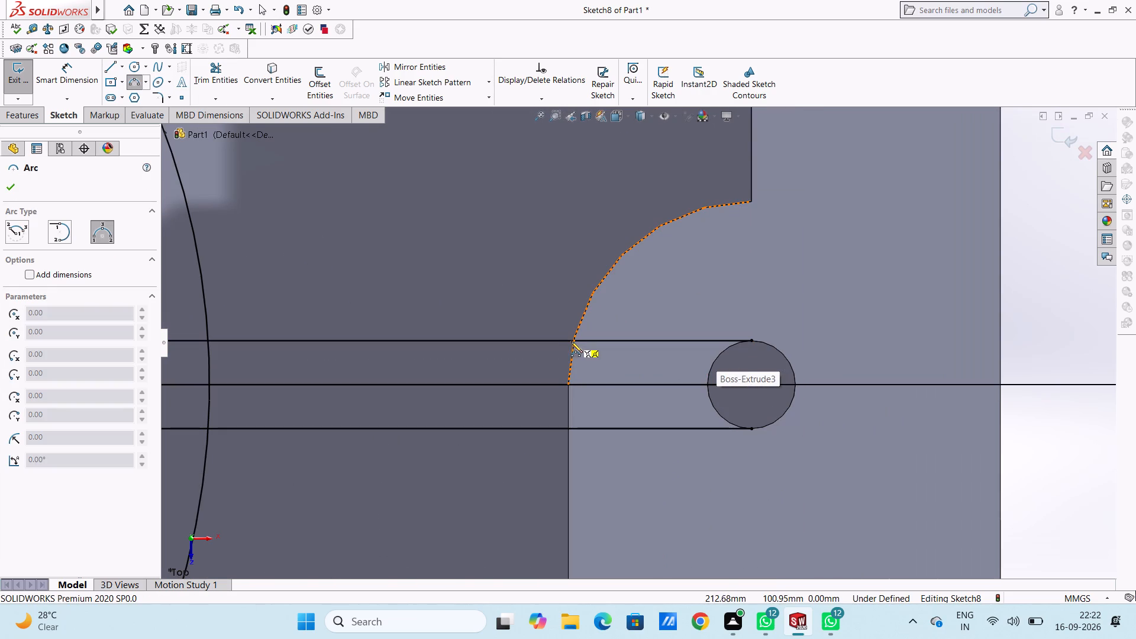
left_click(573, 341)
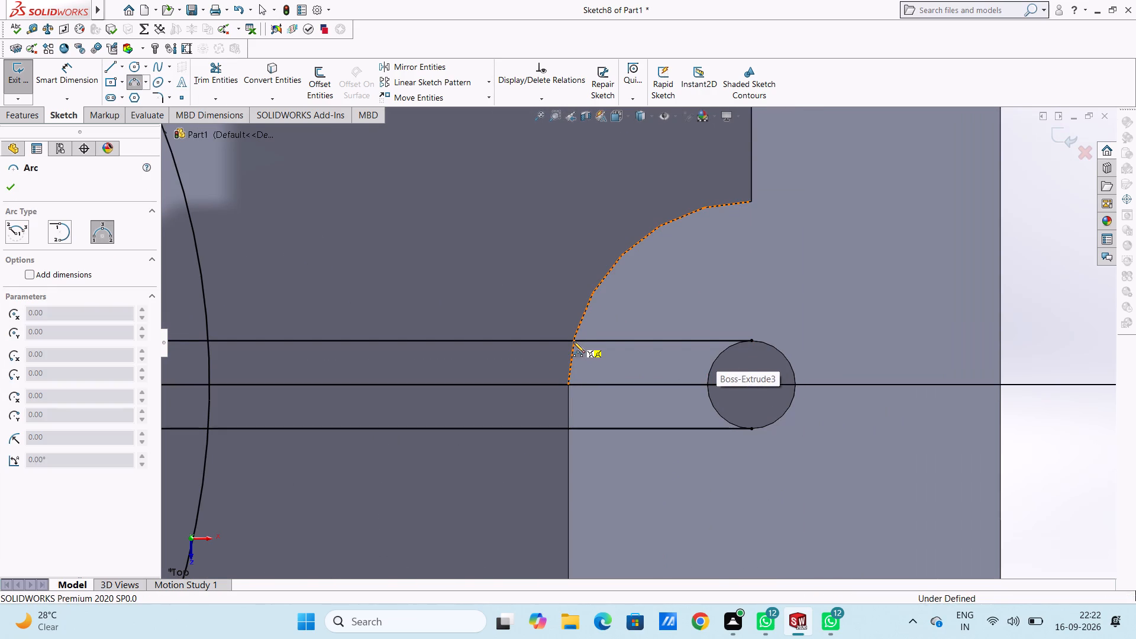
left_click(568, 385)
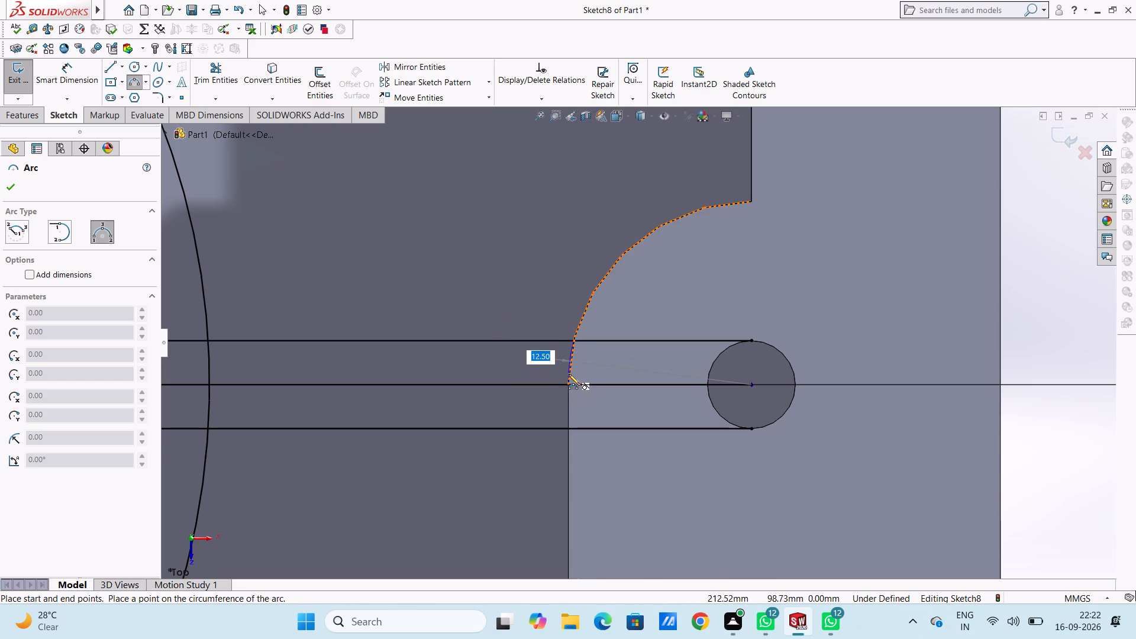
scroll(569, 374, "down", 4)
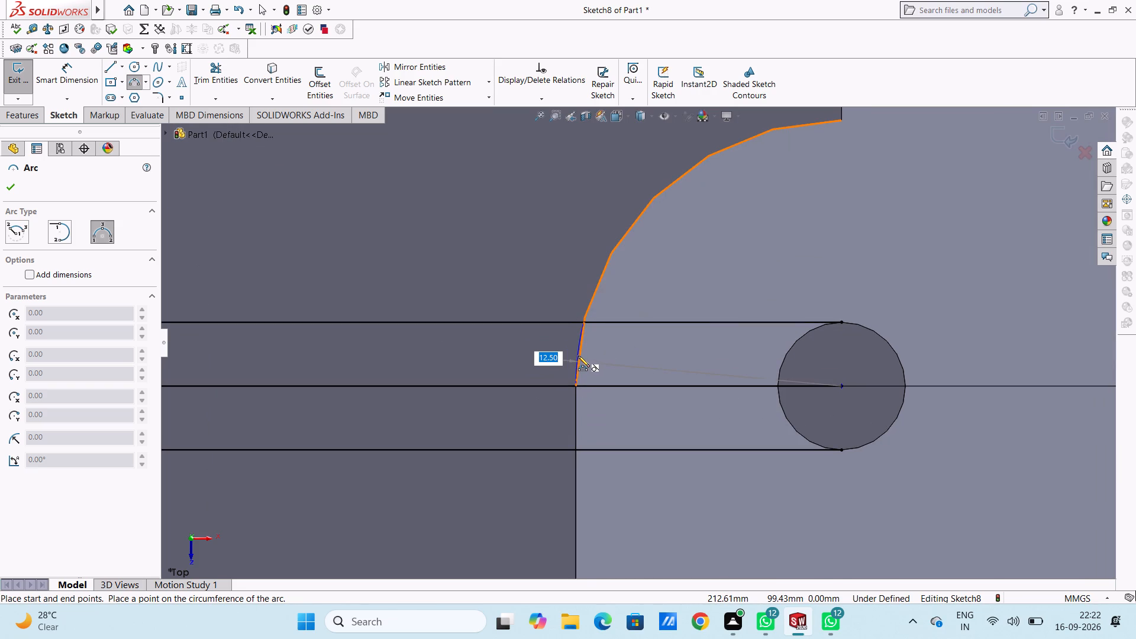
left_click(578, 356)
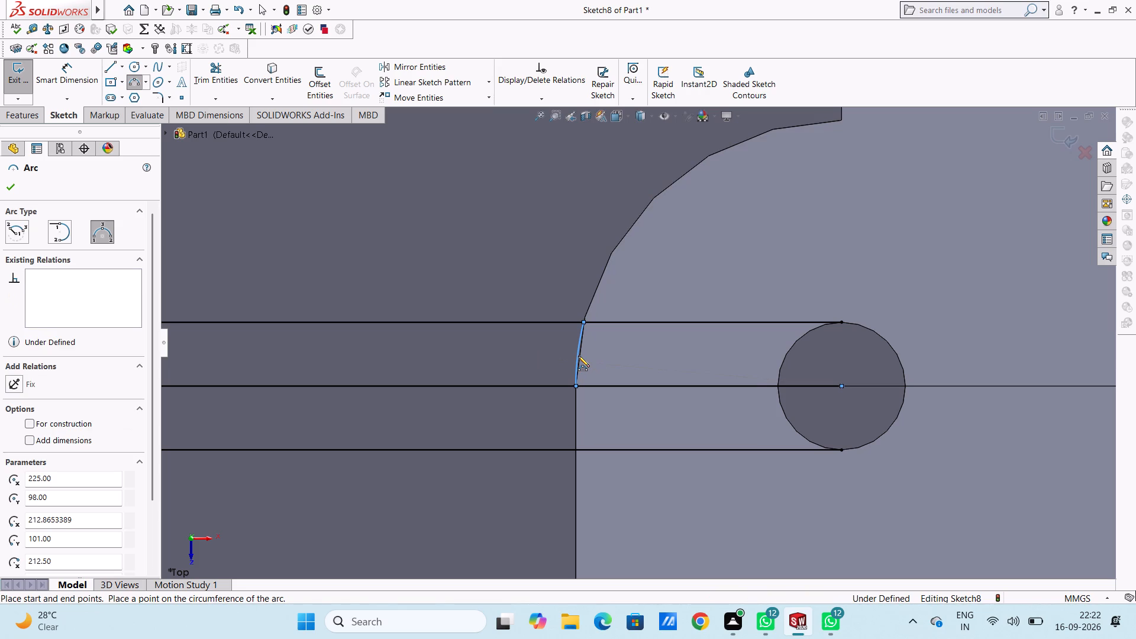
key("Escape")
key("Escape")
key("Escape")
scroll(534, 344, "up", 1)
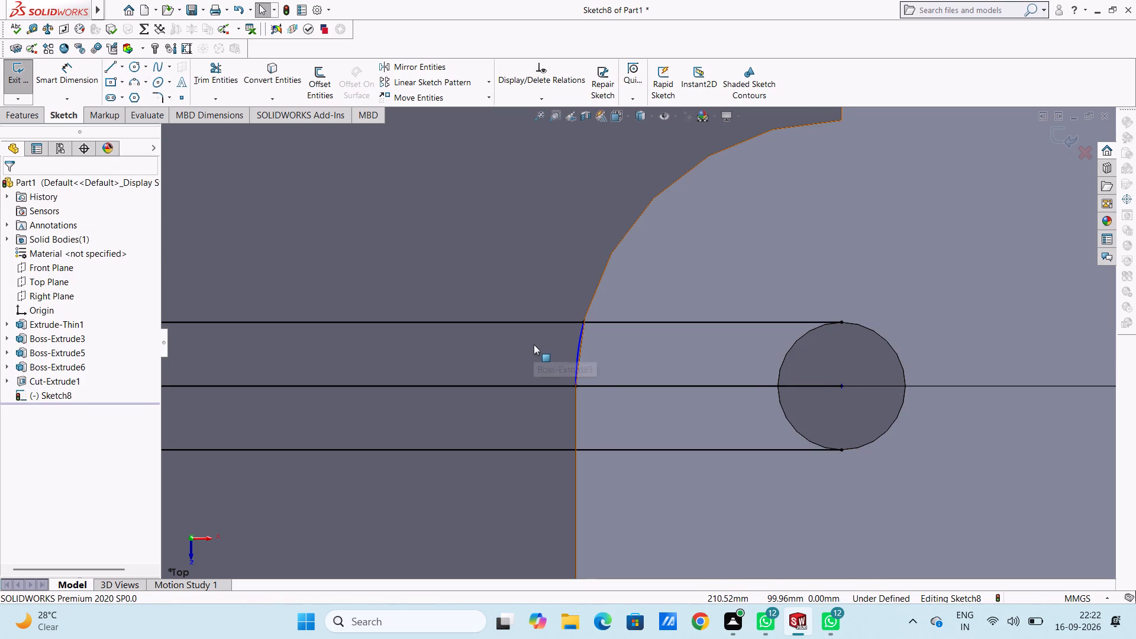
Draw a 3 mm vertical line along the right-hand screw boss edge, from the middle line down to the lower offset line.
scroll(534, 344, "up", 1)
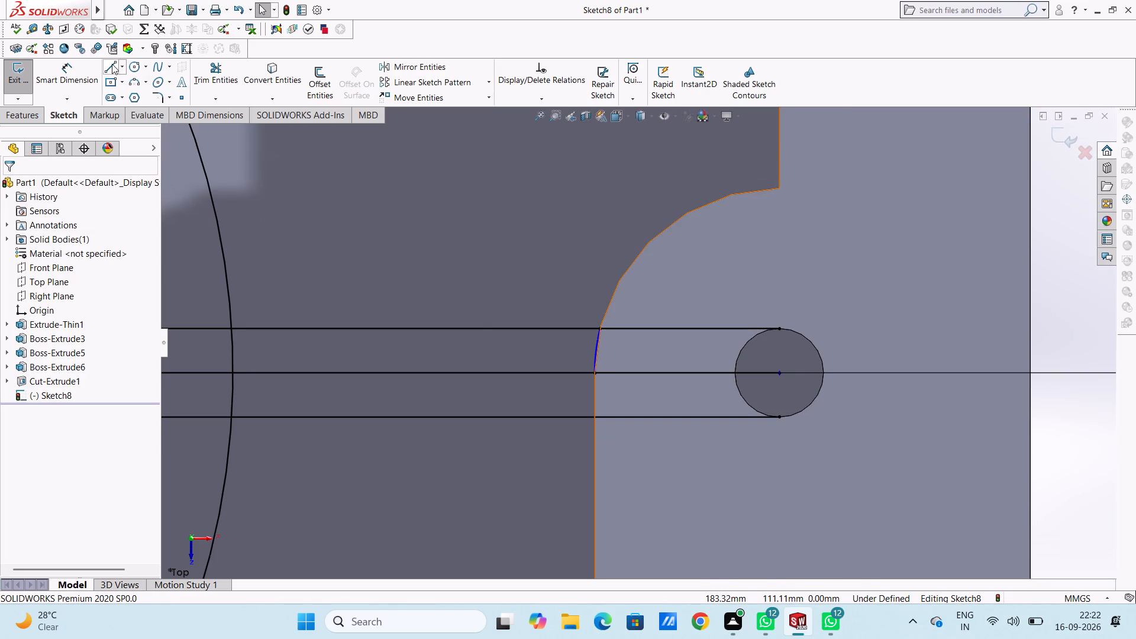
left_click(113, 68)
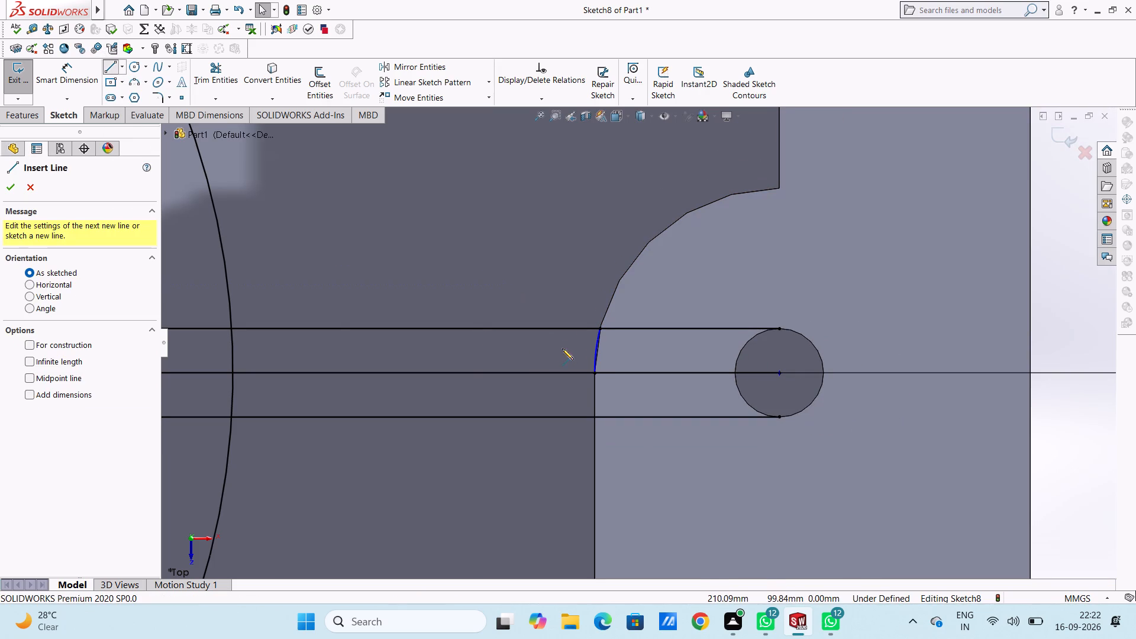
left_click(593, 375)
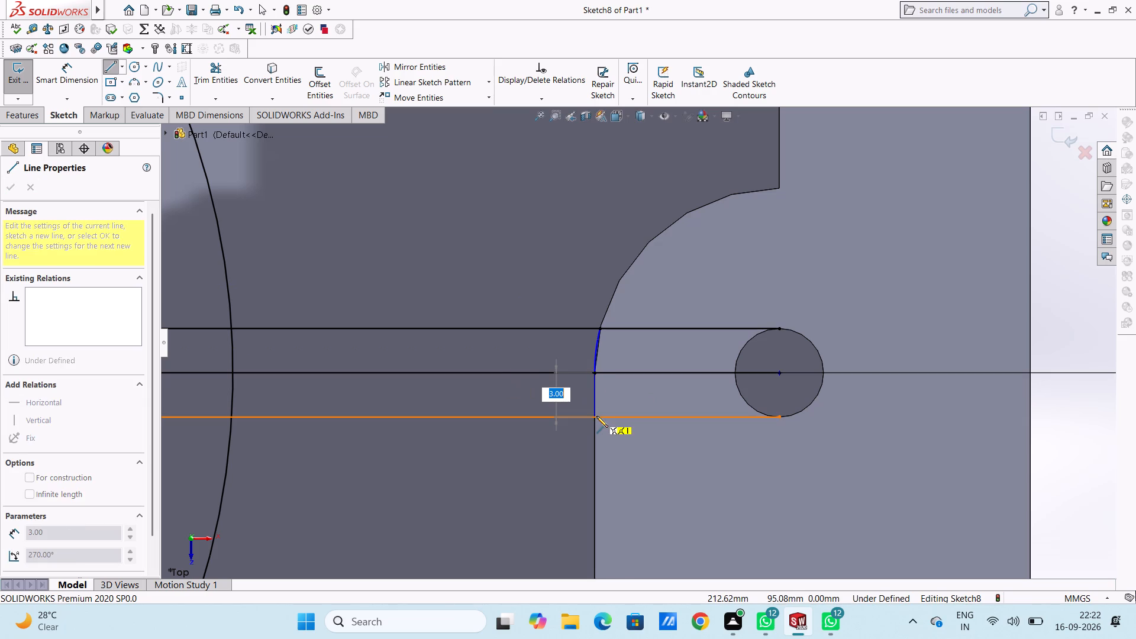
left_click(595, 416)
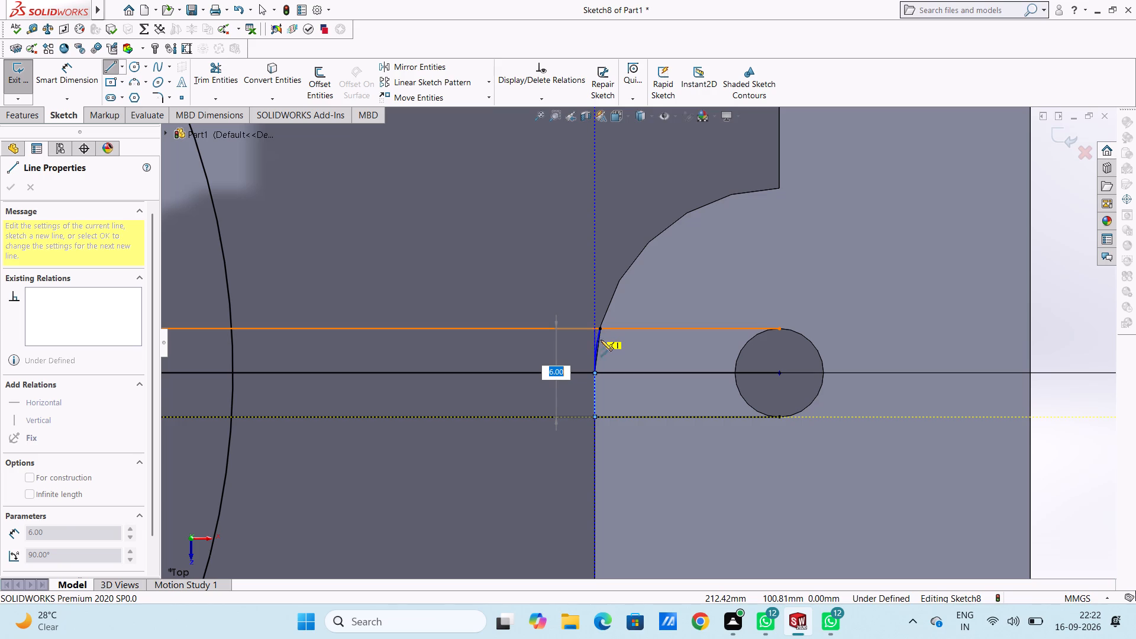
scroll(607, 340, "down", 7)
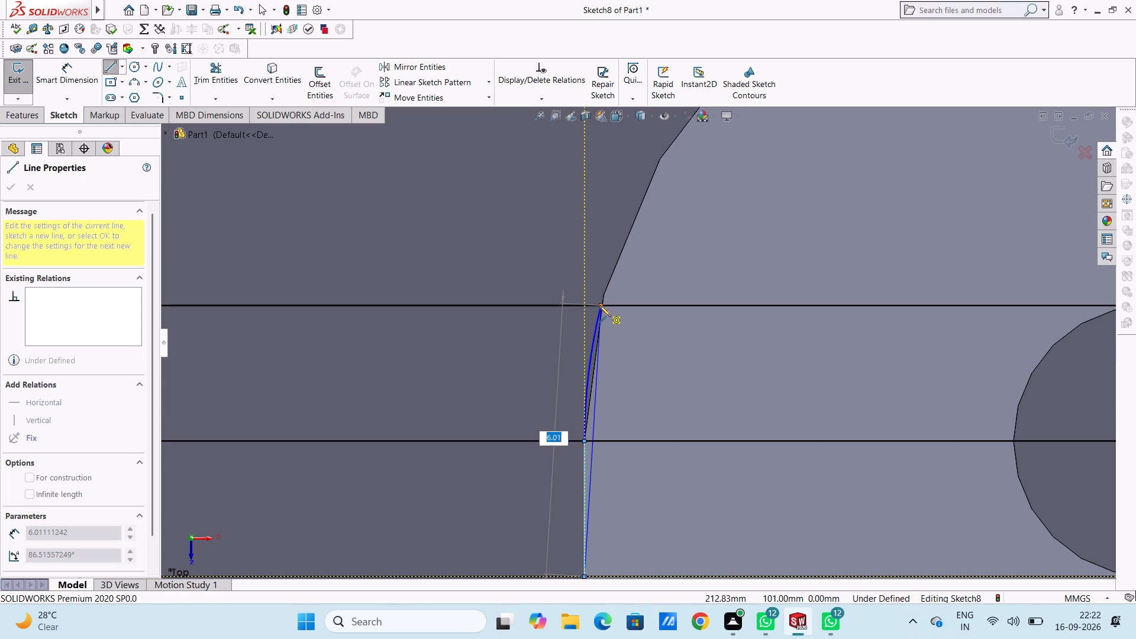
key("Escape")
key("Escape")
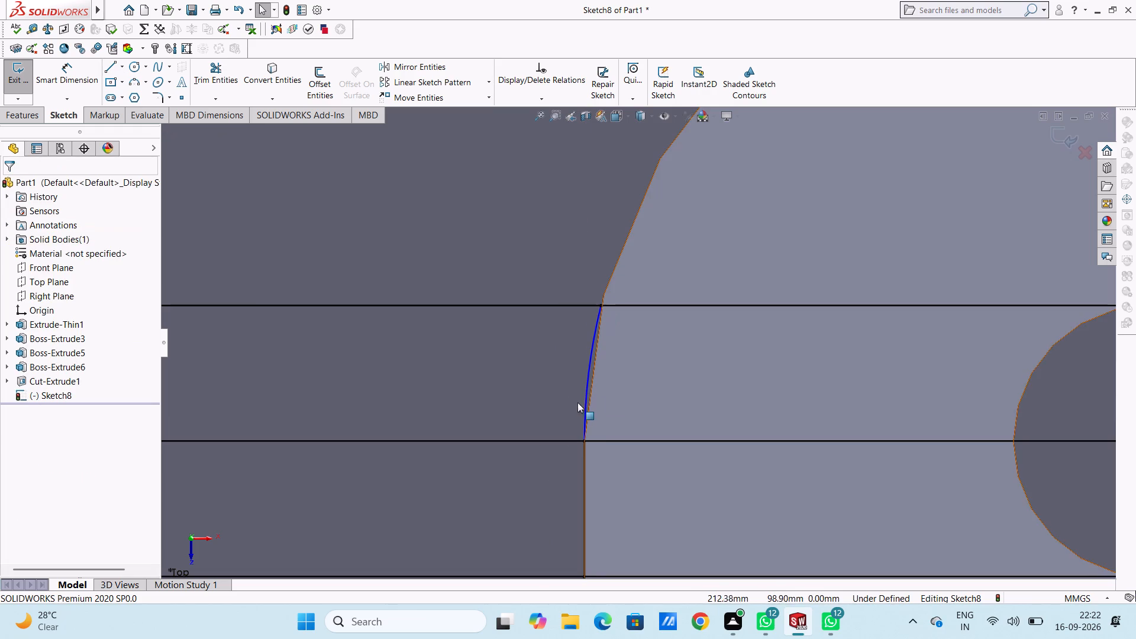
Trim away the three parallel horizontal lines from the left rim boss to the left side of the 80 mm circle.
scroll(530, 364, "up", 8)
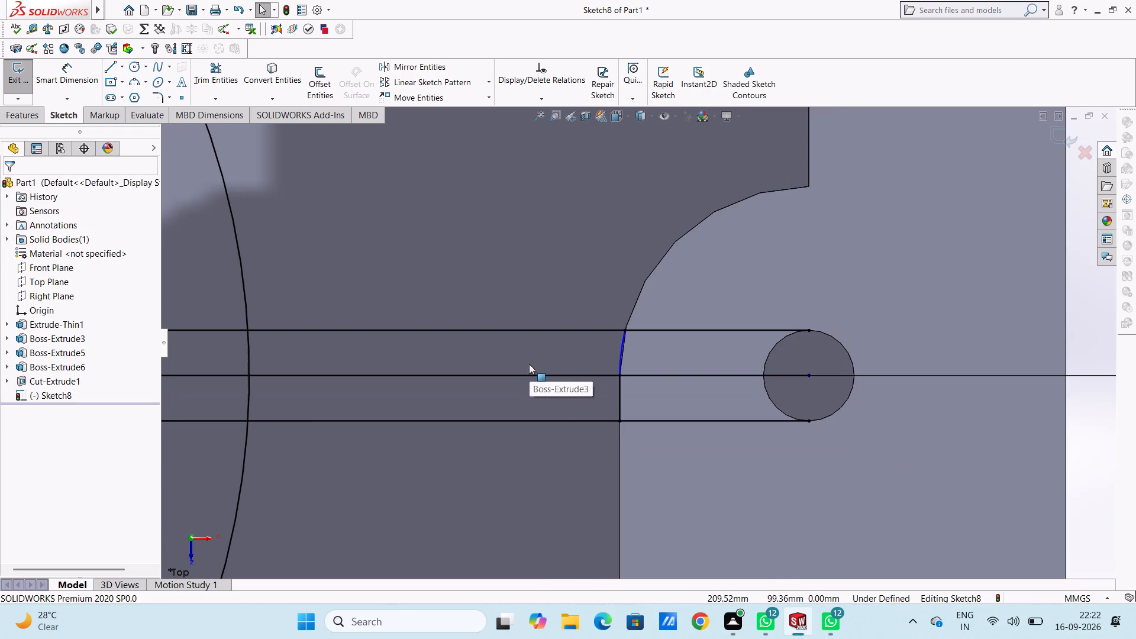
scroll(529, 364, "up", 15)
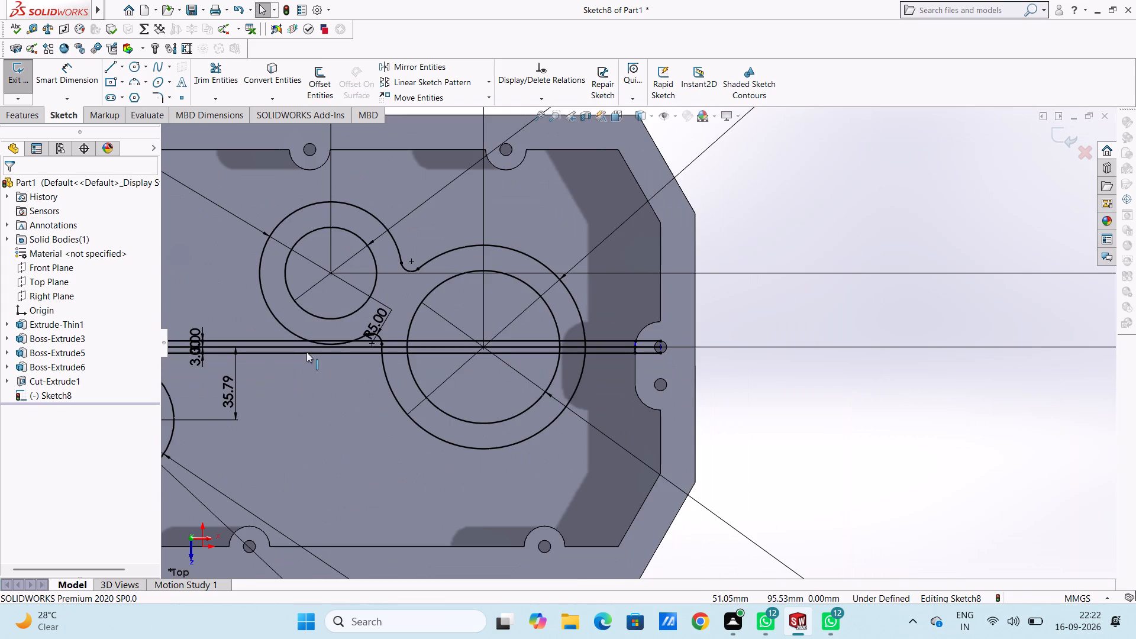
scroll(306, 352, "down", 3)
scroll(310, 362, "up", 4)
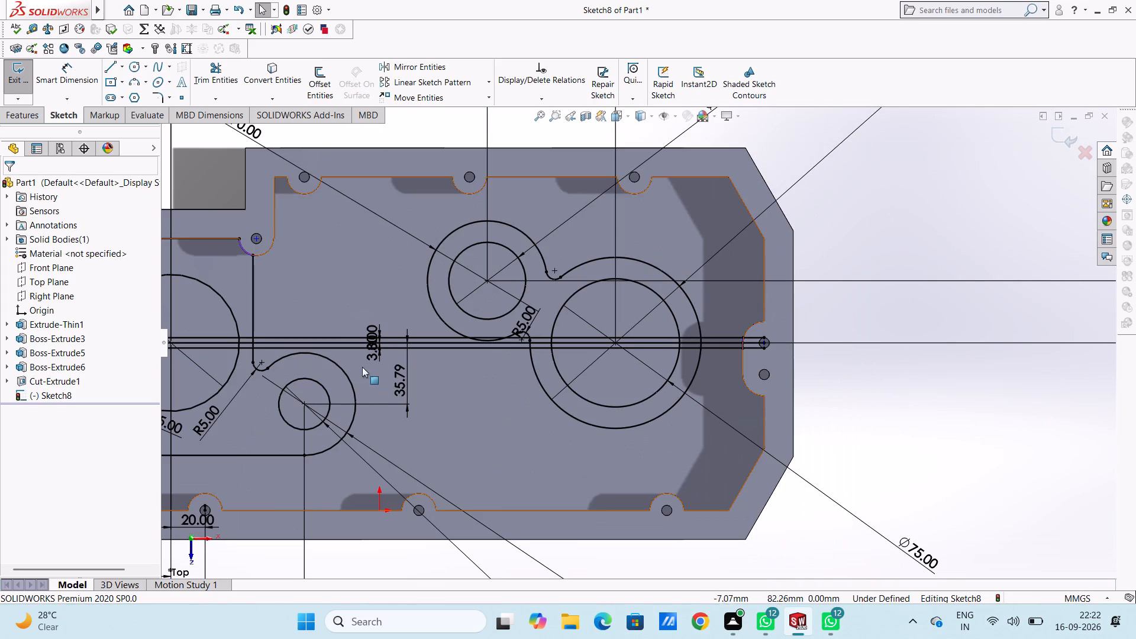
left_click(214, 75)
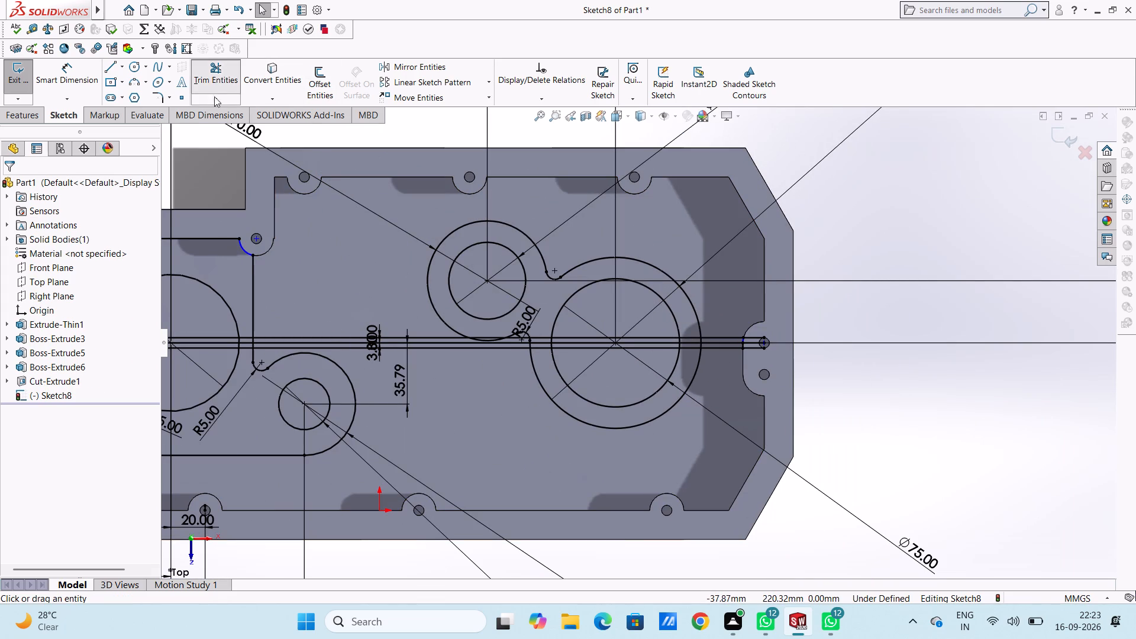
scroll(226, 351, "up", 5)
scroll(370, 328, "down", 5)
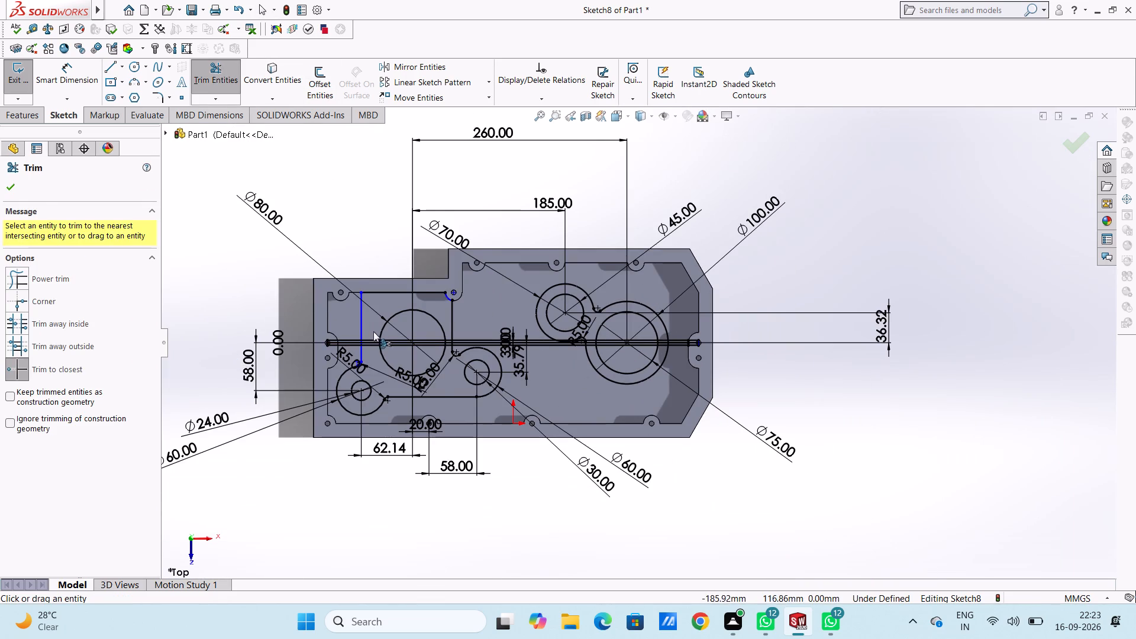
scroll(375, 334, "down", 5)
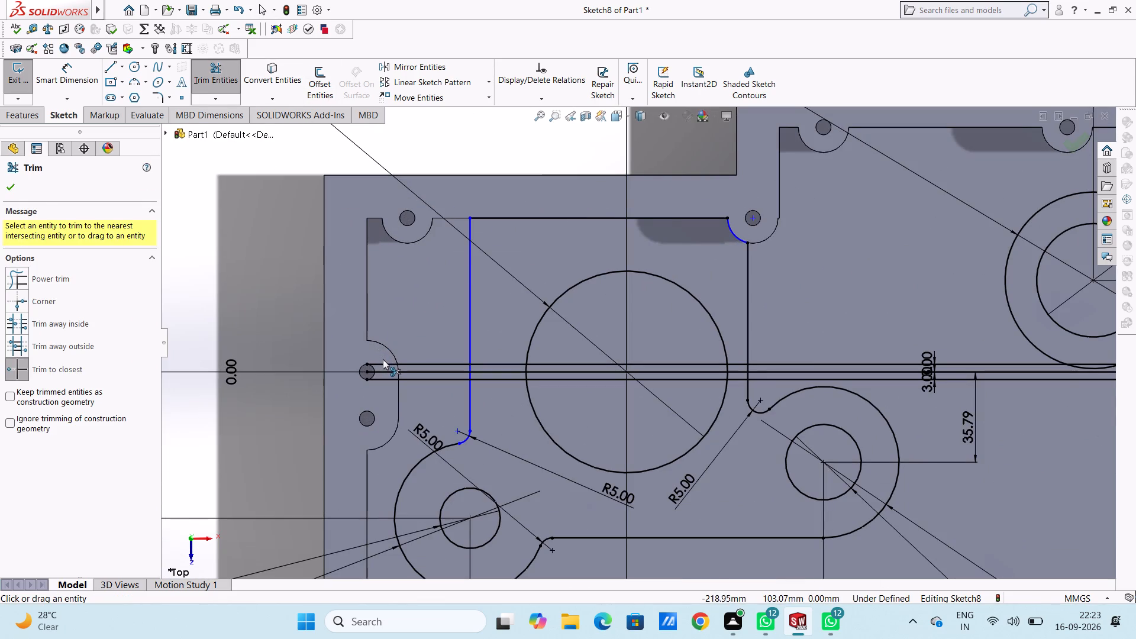
left_click(385, 362)
left_click(383, 368)
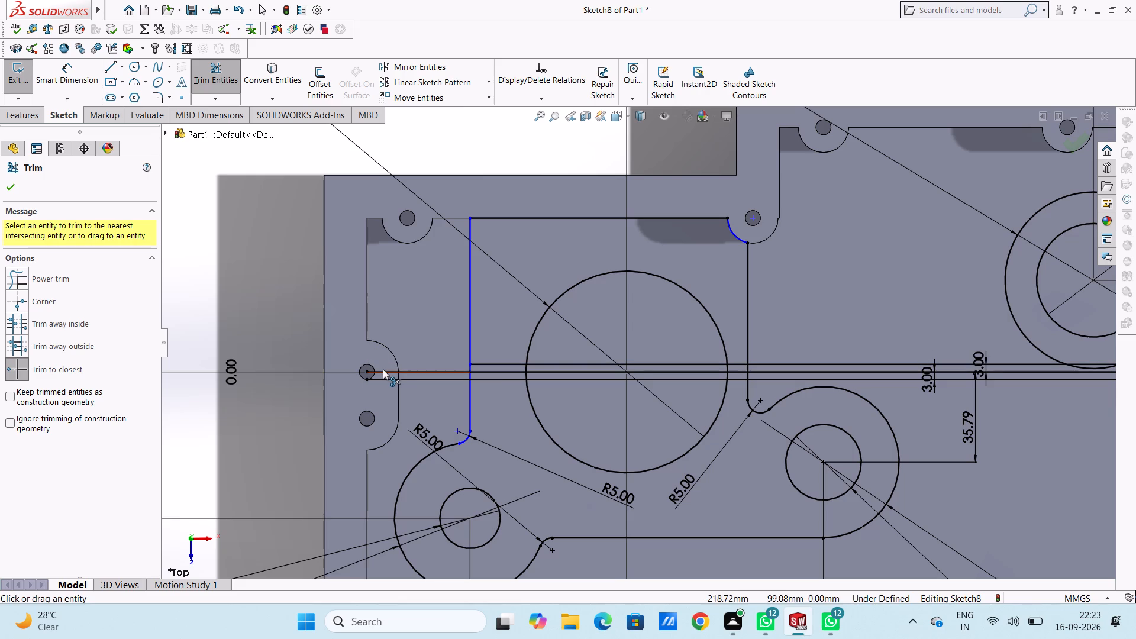
left_click(383, 372)
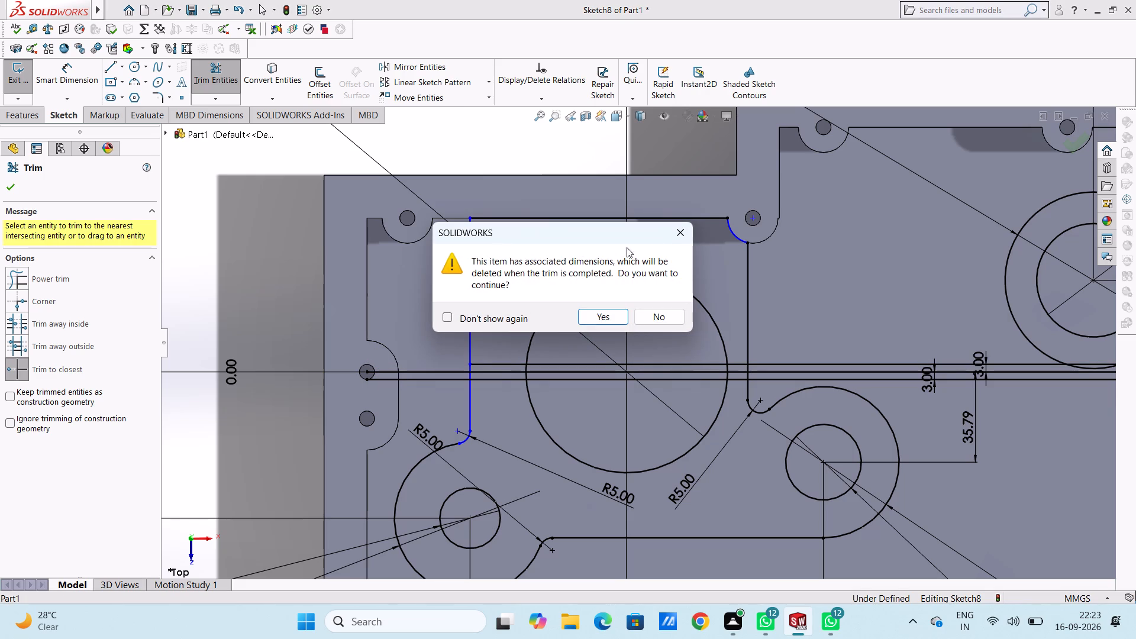
left_click(677, 235)
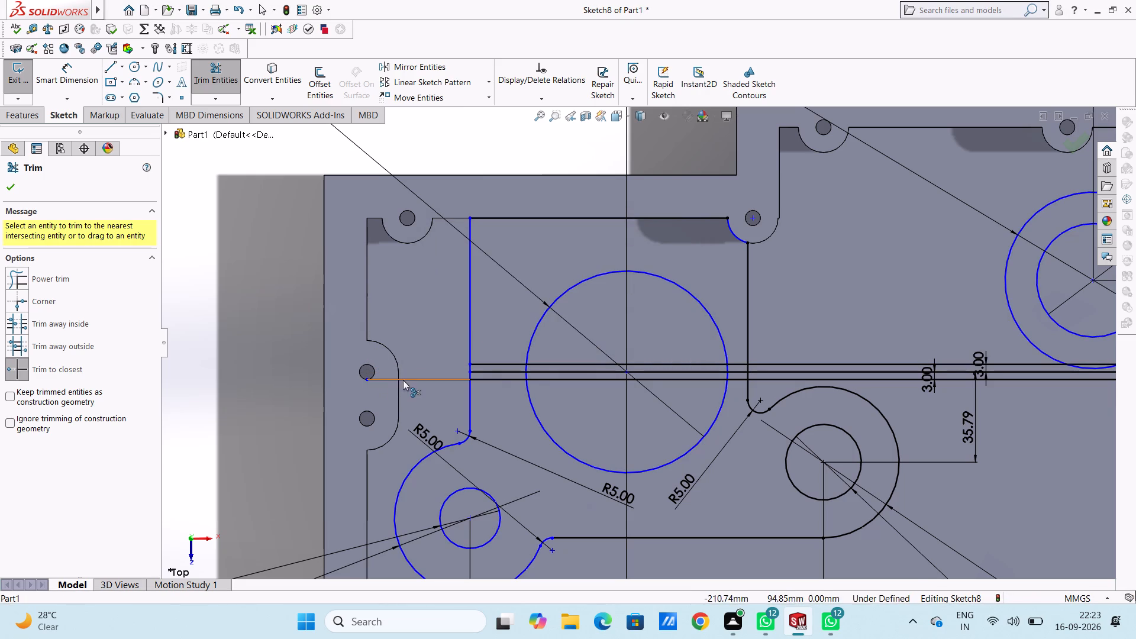
left_click(404, 379)
left_click(505, 363)
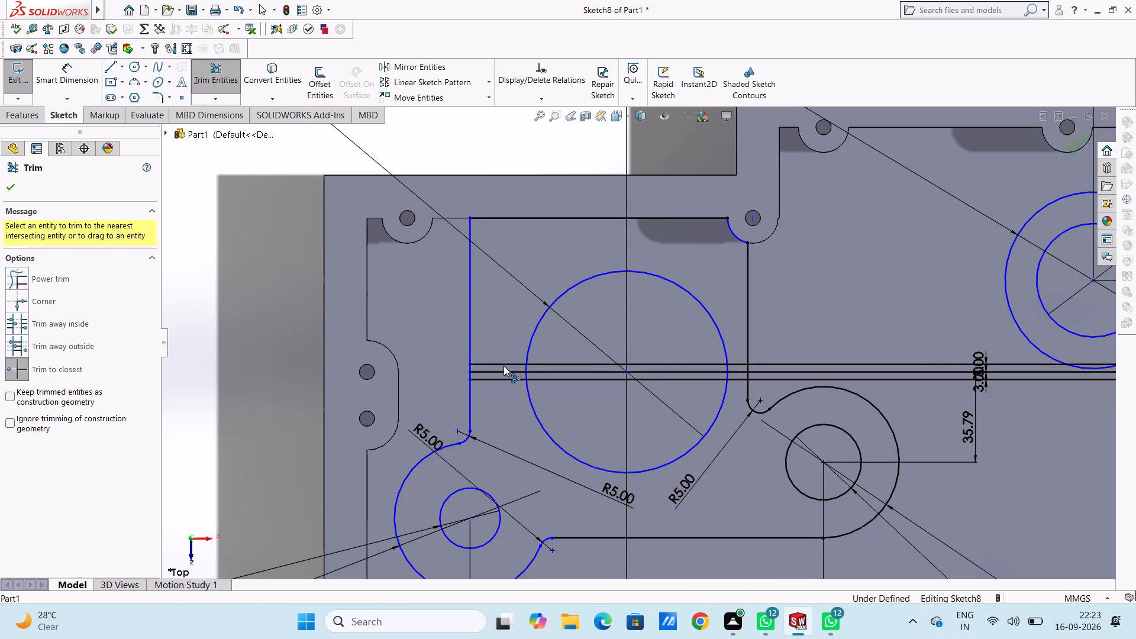
left_click(503, 368)
left_click(505, 377)
left_click(502, 371)
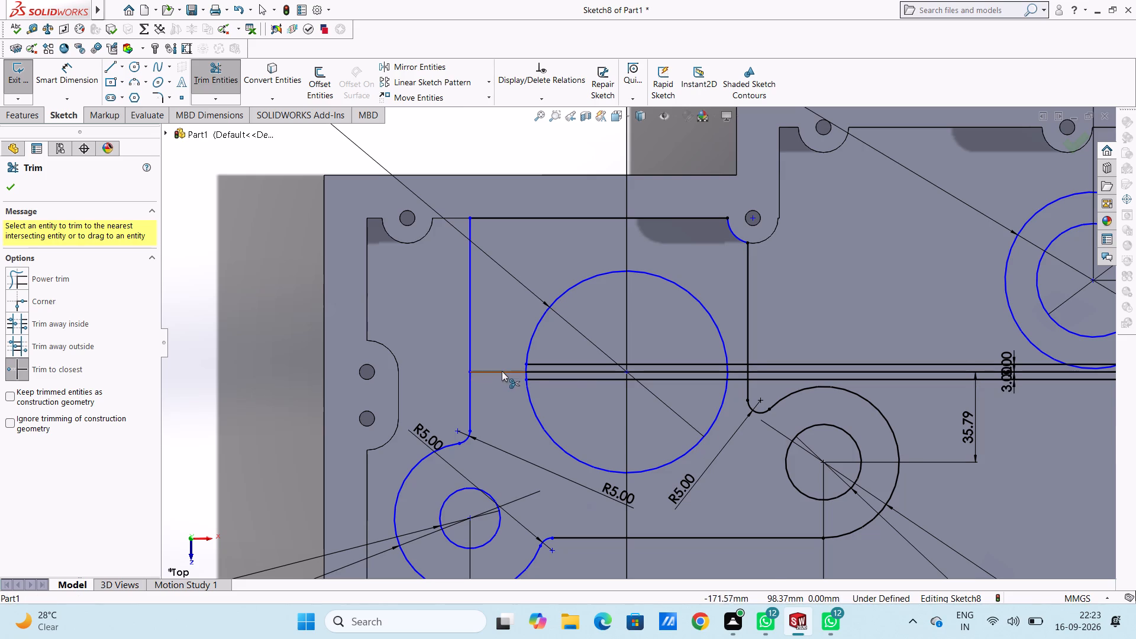
Trim the three parallel lines inside the 80 mm circle and between that circle and the vertical wall line on its right.
scroll(567, 365, "down", 3)
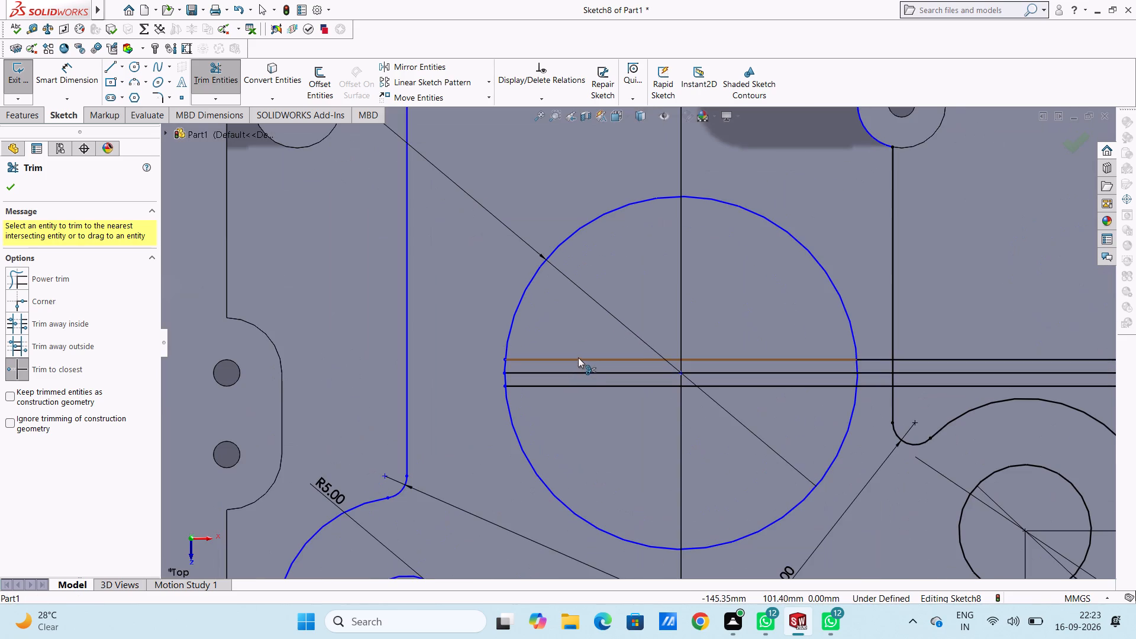
left_click(578, 357)
left_click(584, 371)
left_click(586, 385)
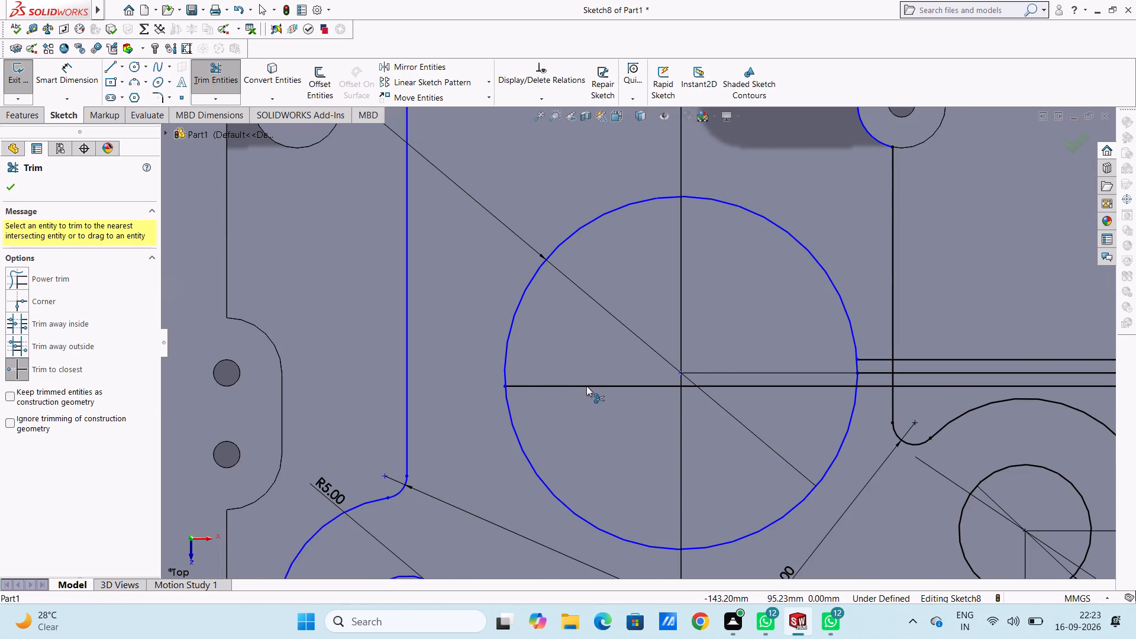
scroll(986, 339, "down", 4)
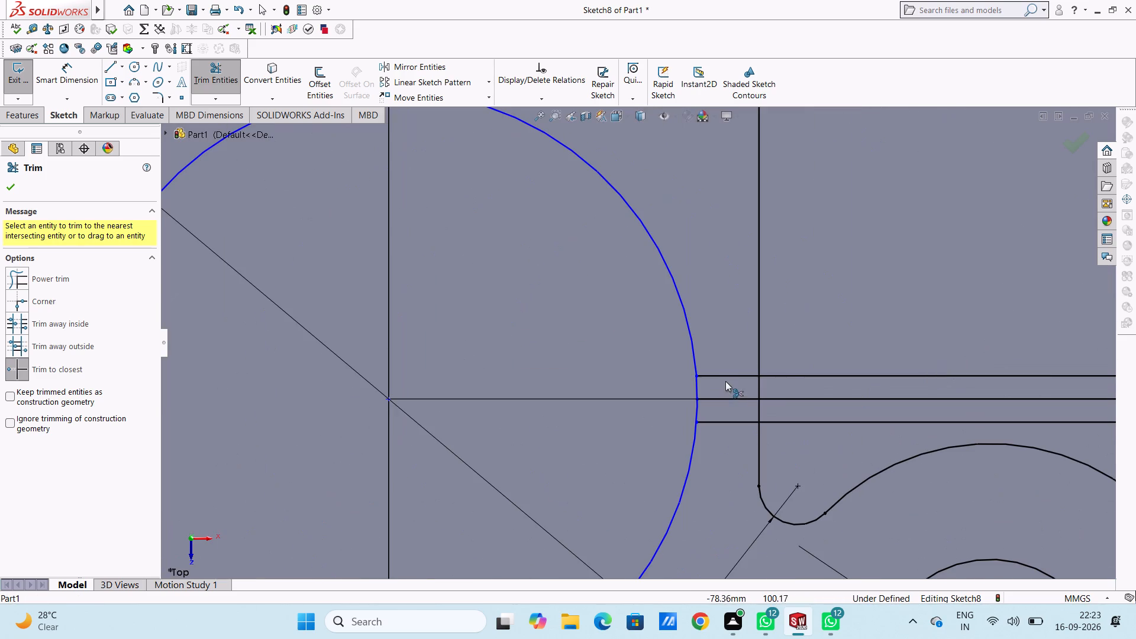
left_click(727, 376)
left_click(728, 401)
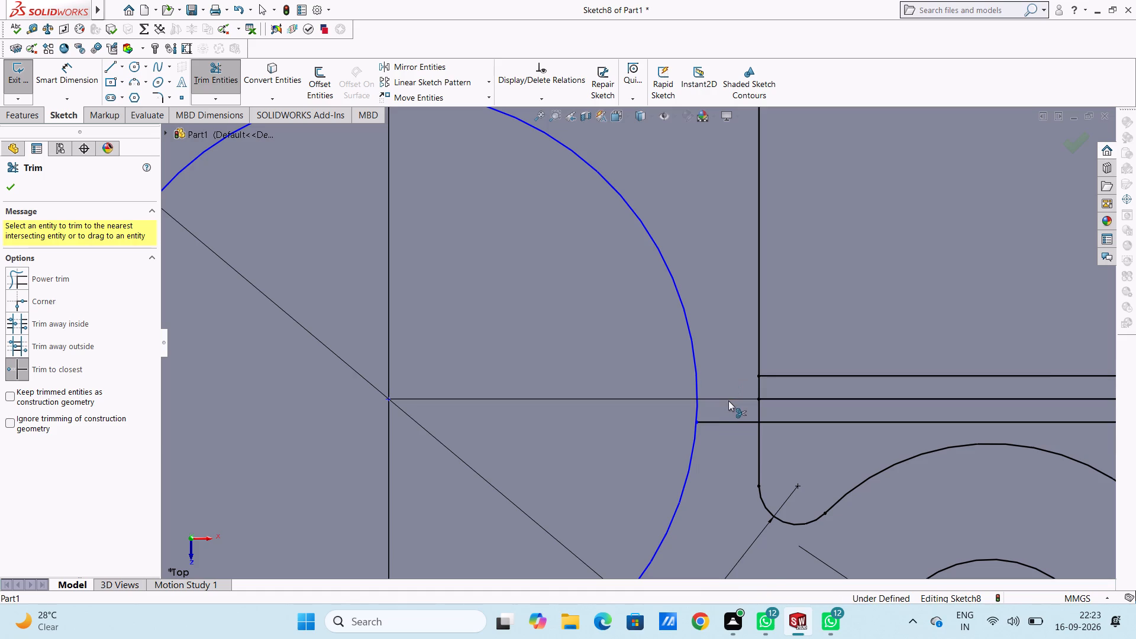
left_click(724, 420)
Trim the three parallel lines between that vertical wall line and the blended 70 mm and 100 mm outline, including the upper line's piece crossing the outline's lower edge.
scroll(806, 414, "up", 4)
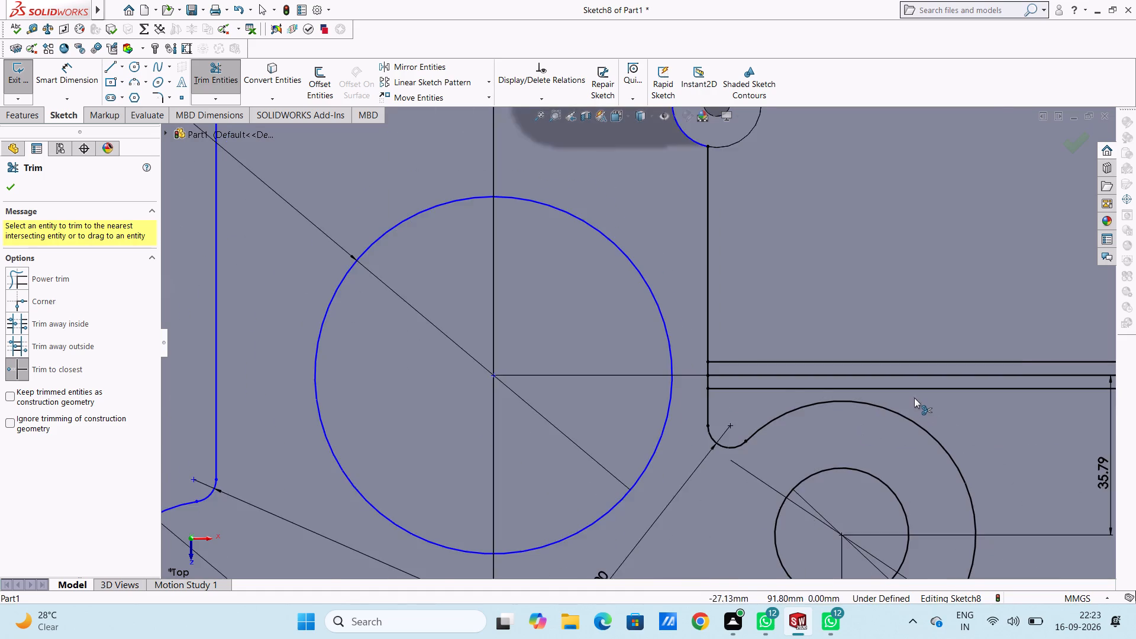
scroll(914, 398, "up", 4)
left_click(804, 355)
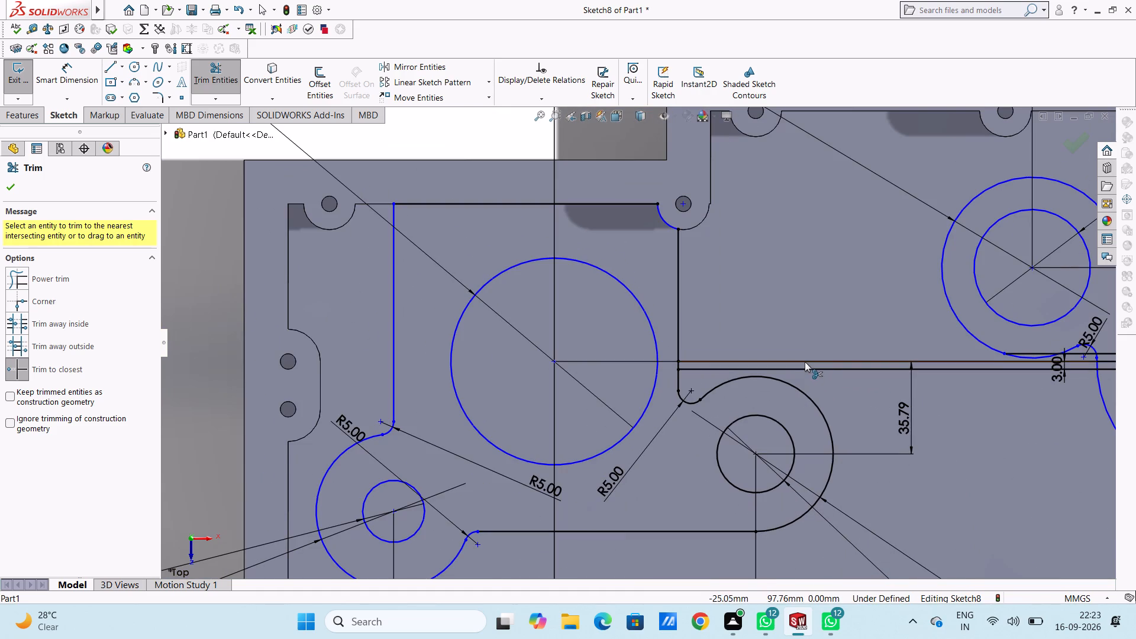
left_click(805, 361)
left_click(809, 369)
left_click(808, 357)
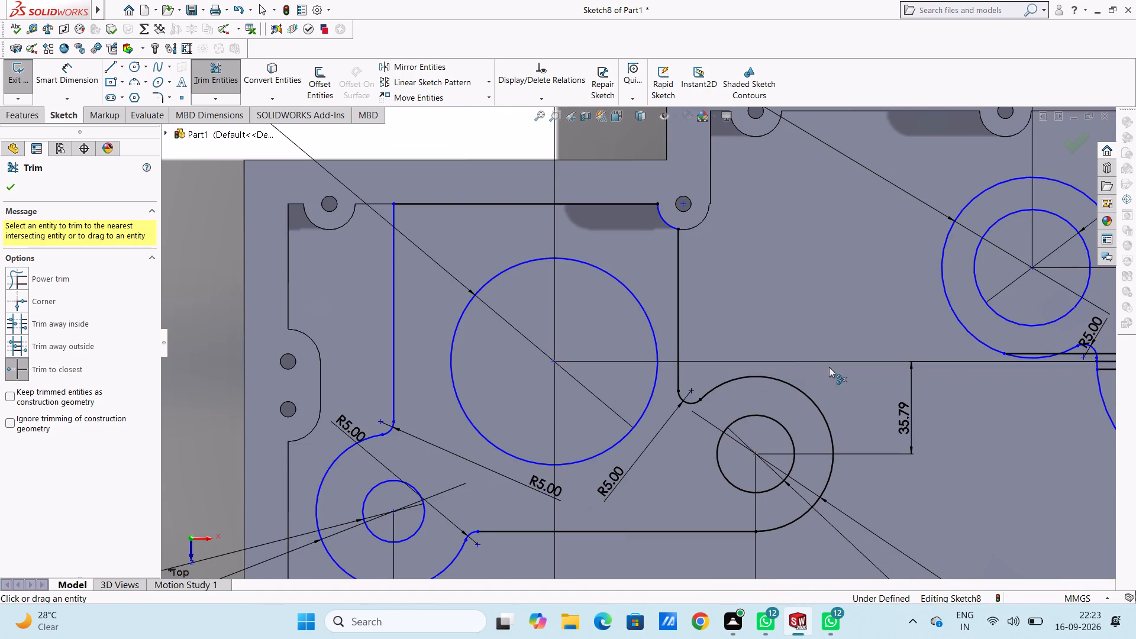
scroll(1025, 374, "down", 4)
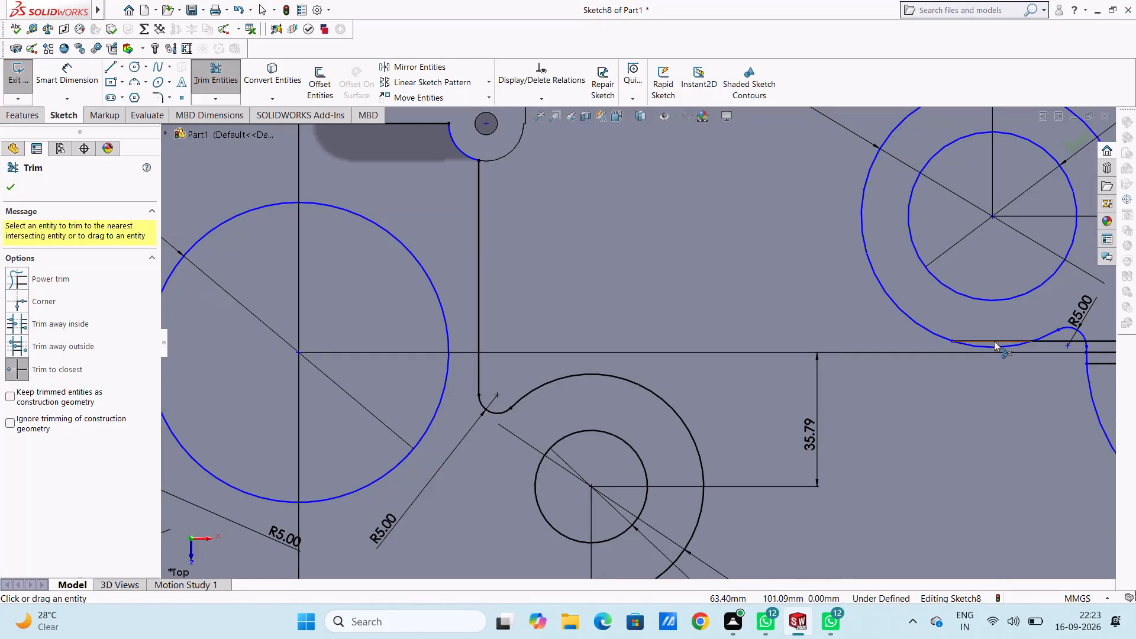
left_click(994, 341)
Trim the three parallel lines in the left side of the ring between the 100 mm and 75 mm circles and inside the 75 mm circle.
scroll(1073, 345, "up", 3)
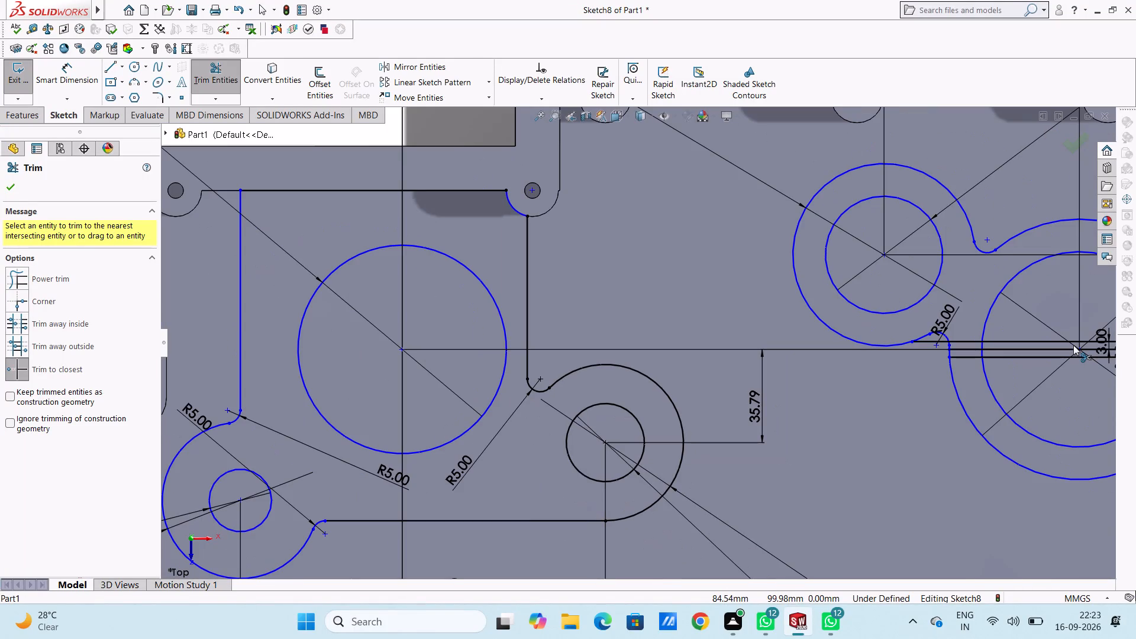
scroll(1073, 345, "up", 3)
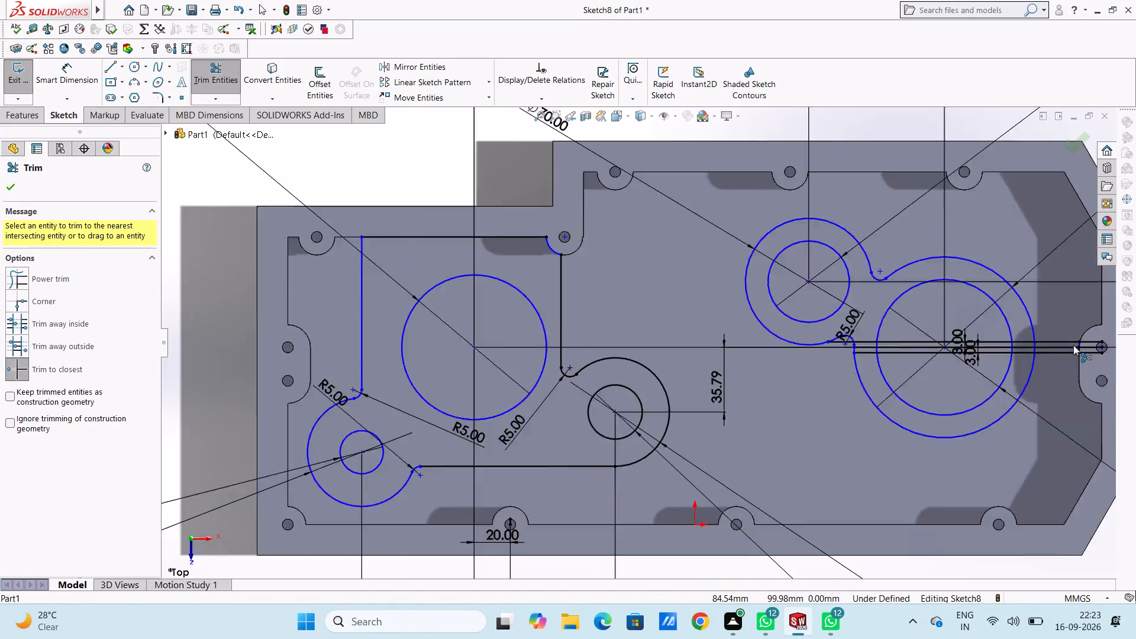
scroll(1073, 345, "up", 2)
scroll(891, 332, "down", 5)
scroll(588, 368, "down", 4)
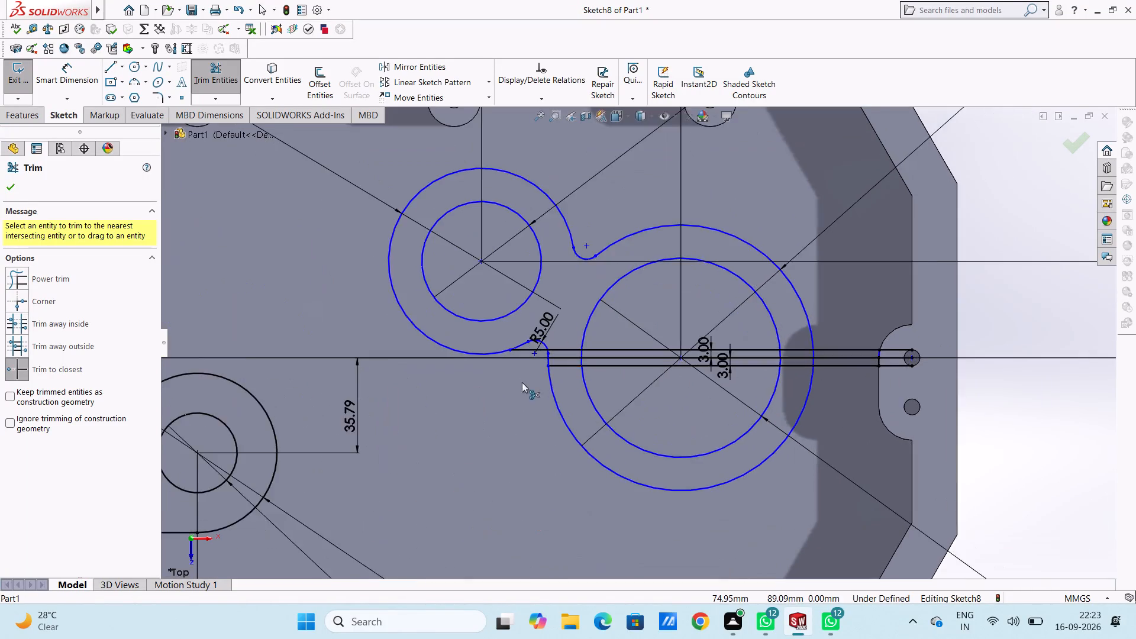
left_click(545, 322)
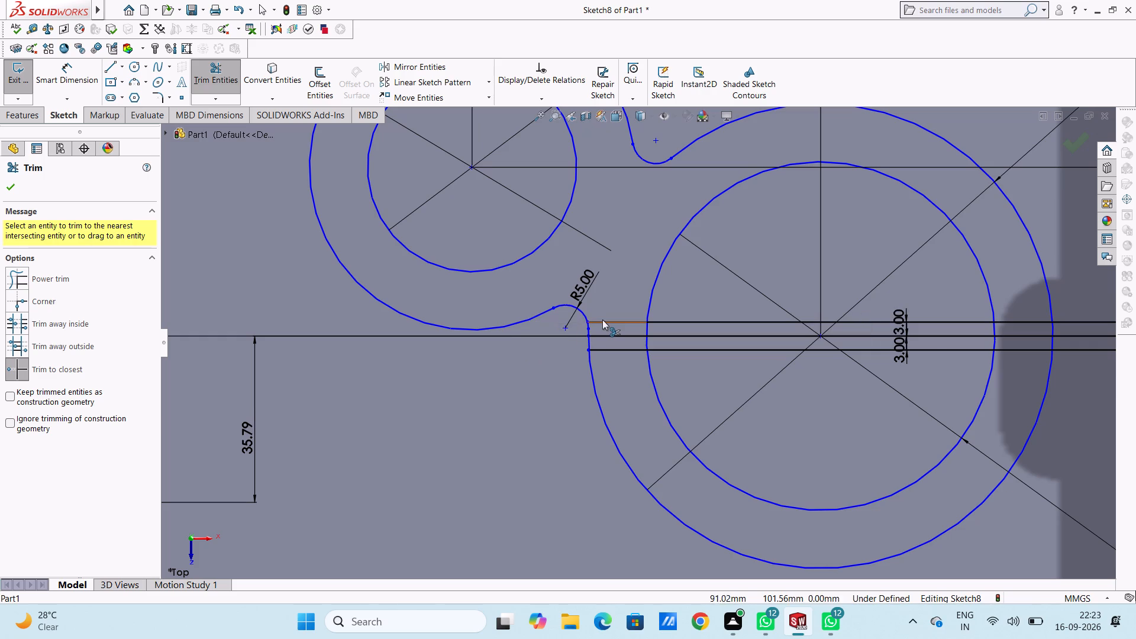
left_click(603, 319)
left_click(612, 336)
left_click(619, 351)
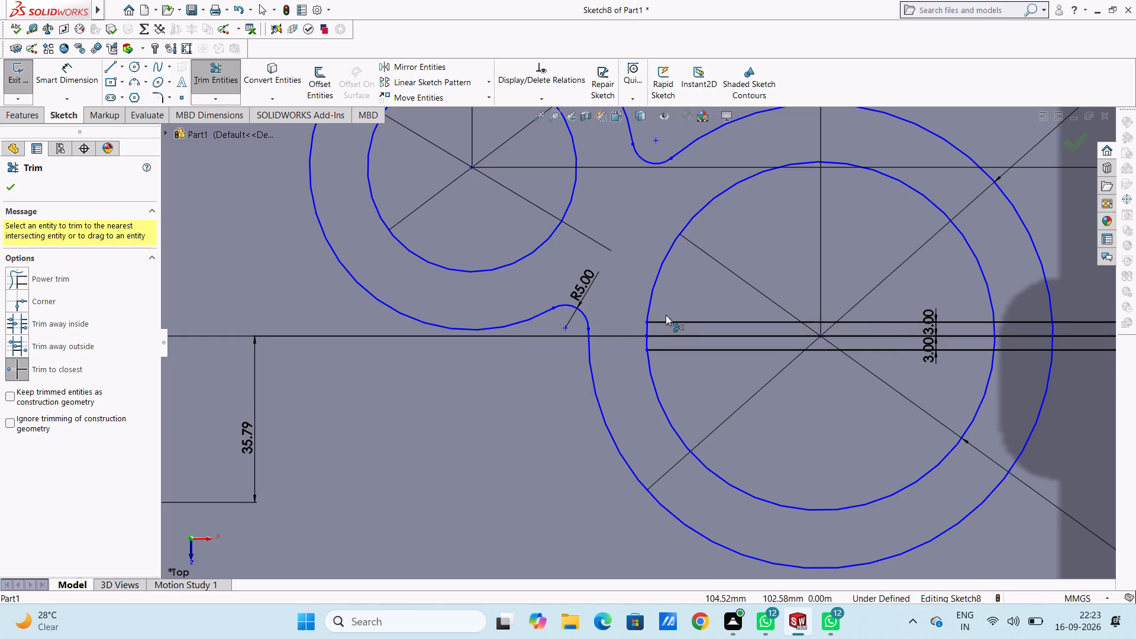
left_click(668, 323)
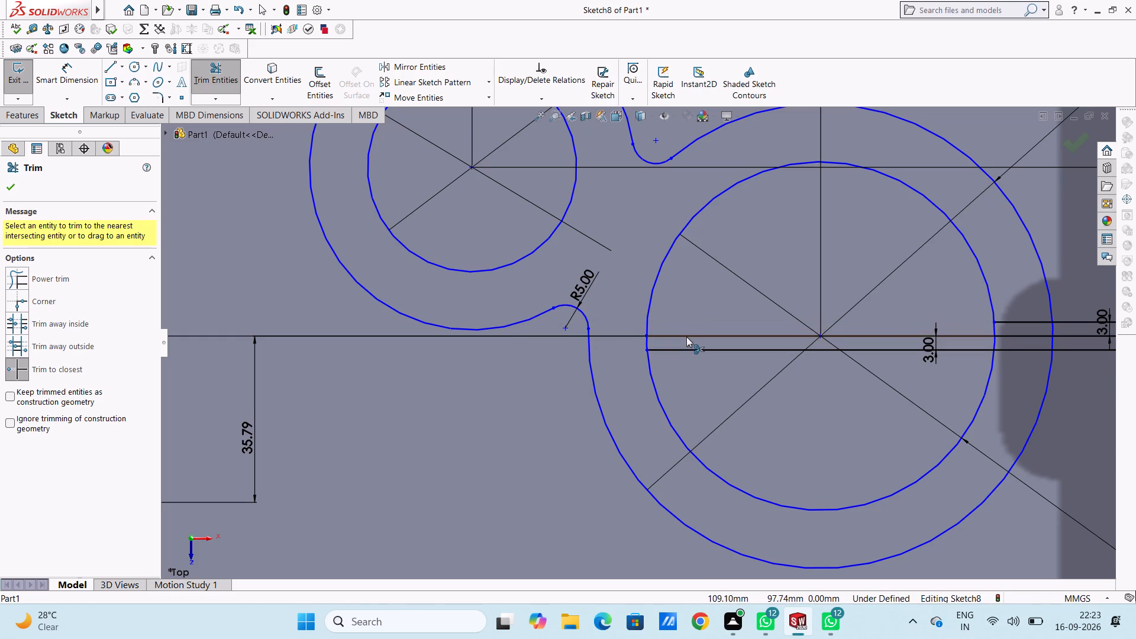
left_click(686, 337)
left_click(693, 347)
Trim the three parallel lines in the right side of the ring between the 75 mm and 100 mm circles.
scroll(963, 325, "up", 2)
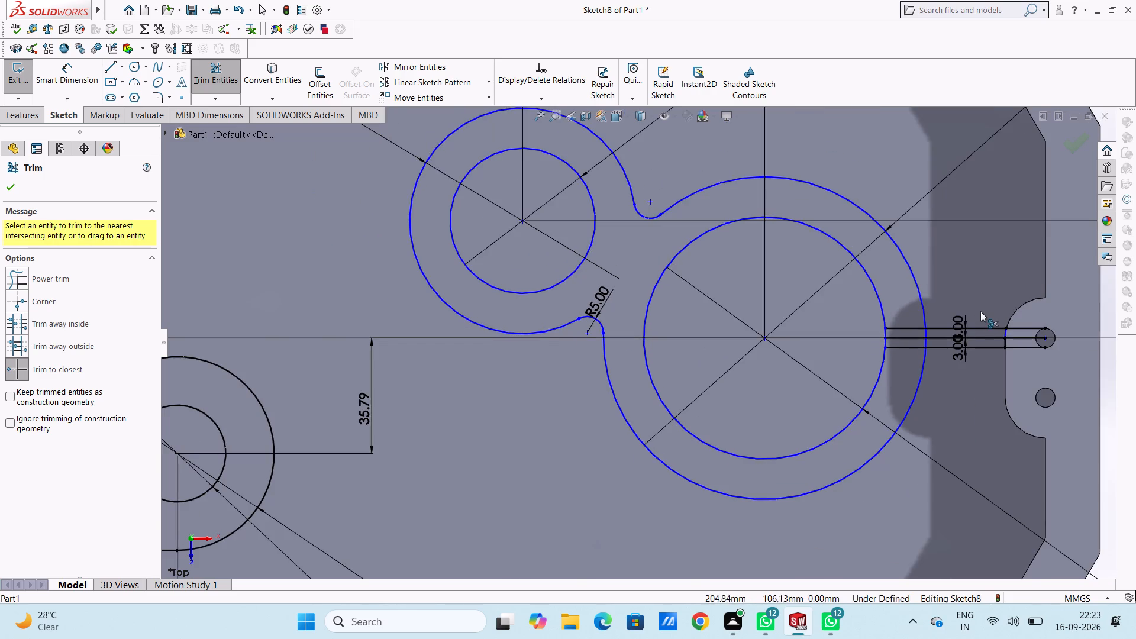
scroll(978, 315, "down", 4)
left_click(781, 342)
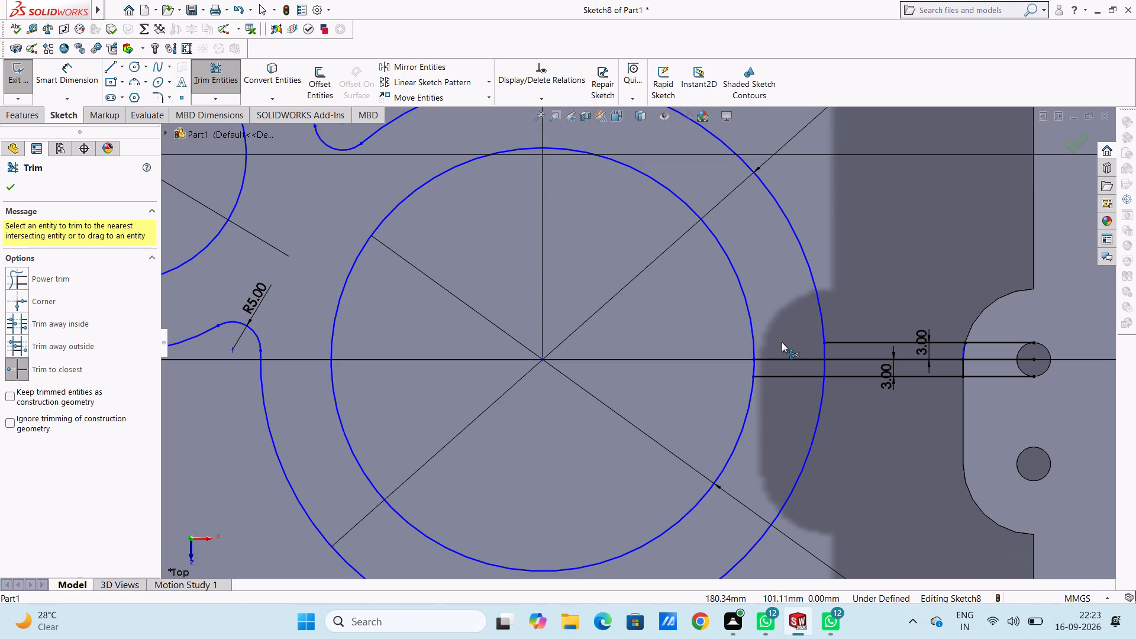
left_click(783, 357)
left_click(786, 379)
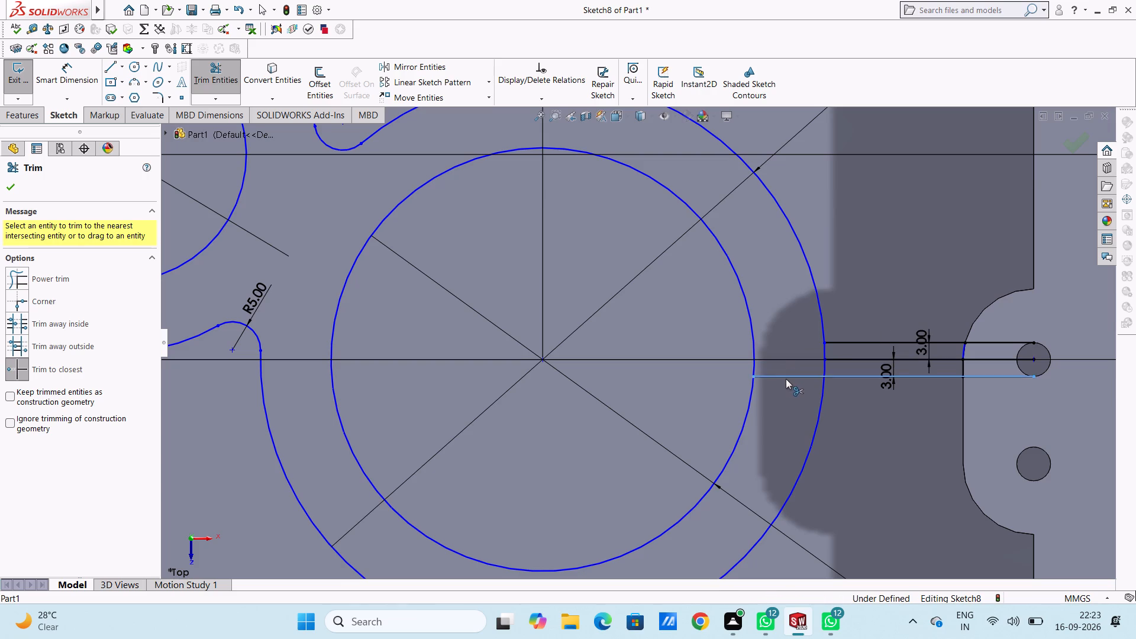
Trim the middle line between the 100 mm circle and the right rim boss, plus all three line ends over that boss.
left_click(850, 362)
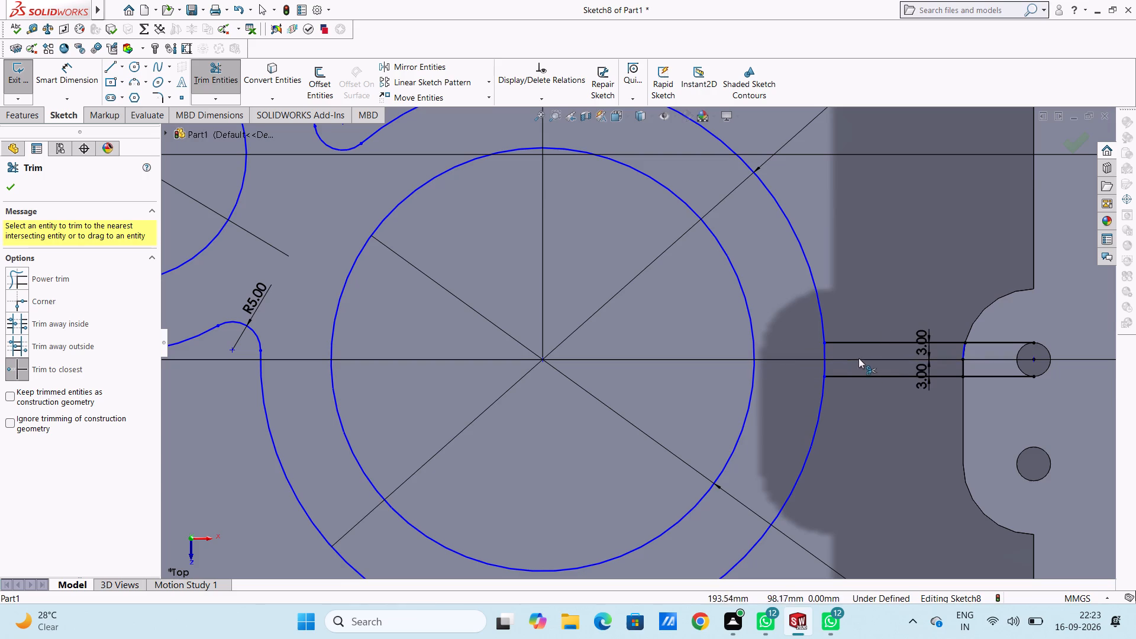
left_click(977, 362)
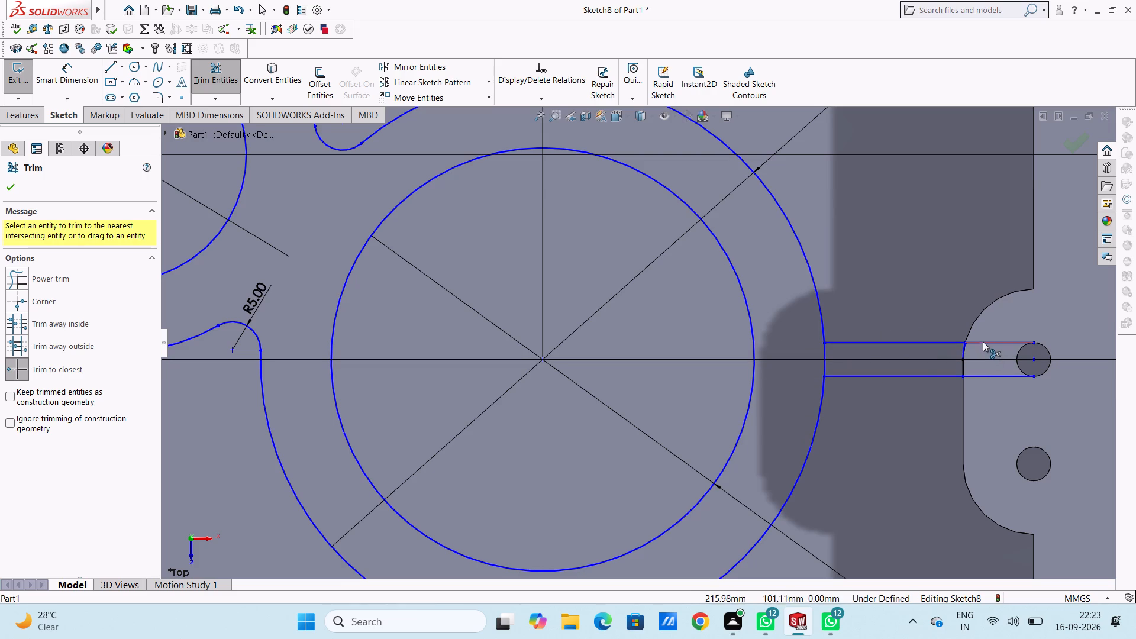
left_click(983, 342)
left_click(986, 379)
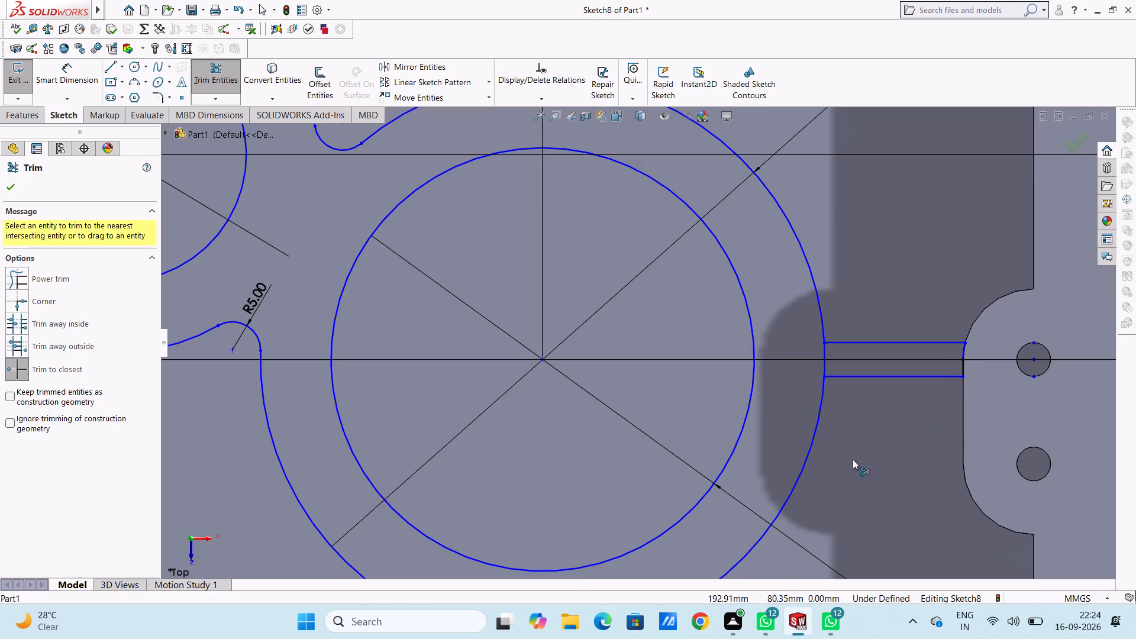
key("Escape")
key("Escape")
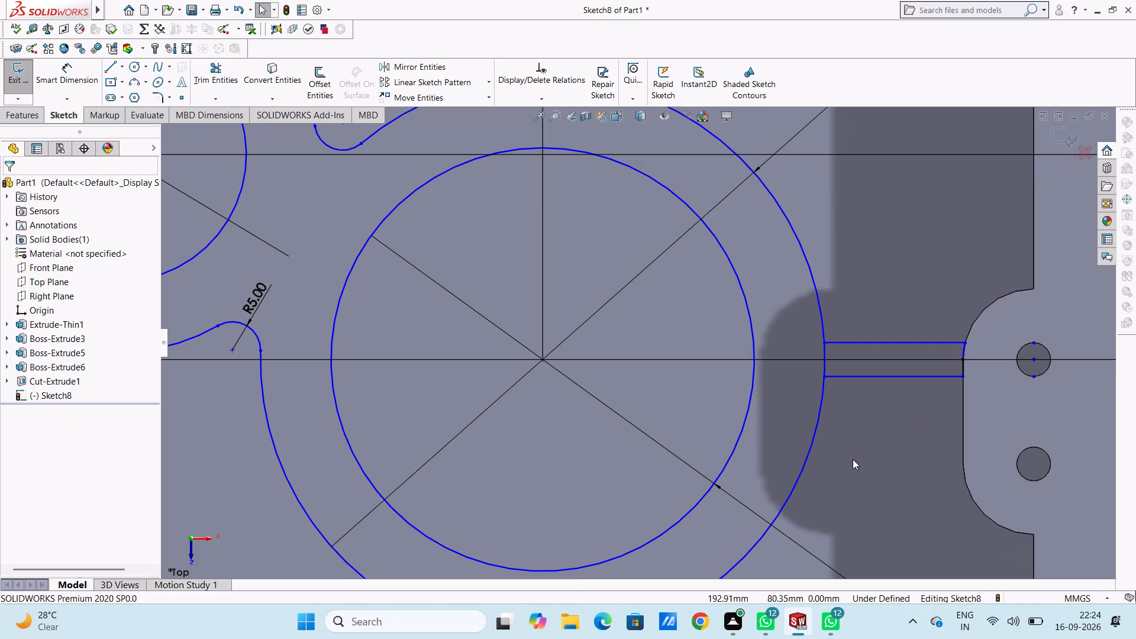
Boss-extrude the left outline with its 80 mm circle filled, the blended 70 and 100 mm ring outline, and the right rib, blind 30 mm.
scroll(853, 459, "up", 14)
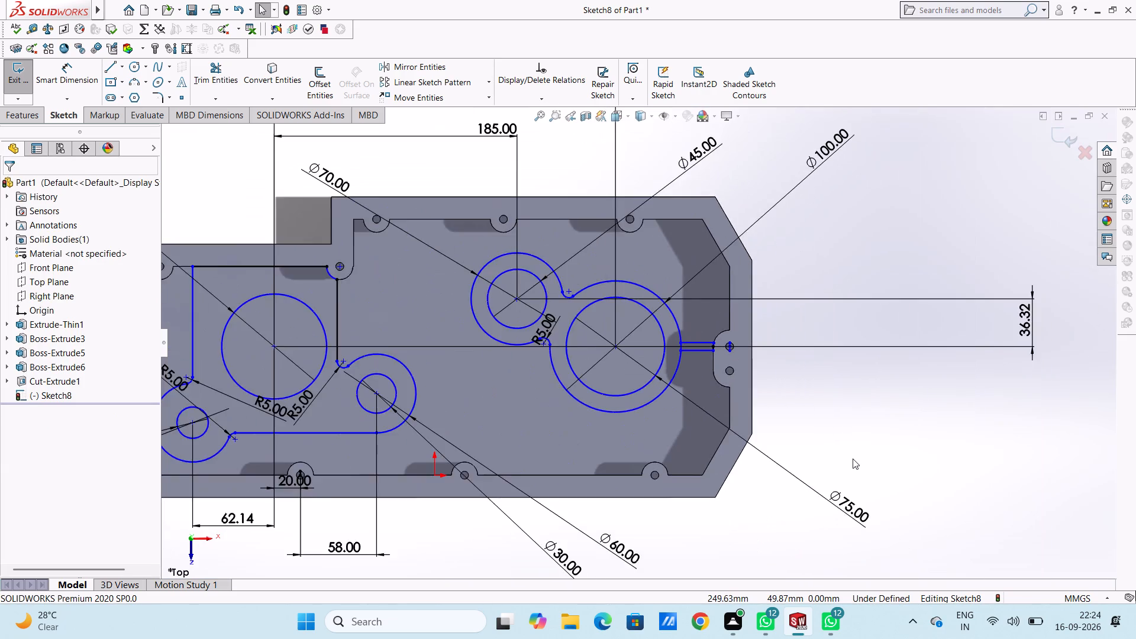
scroll(853, 459, "up", 4)
scroll(491, 362, "down", 4)
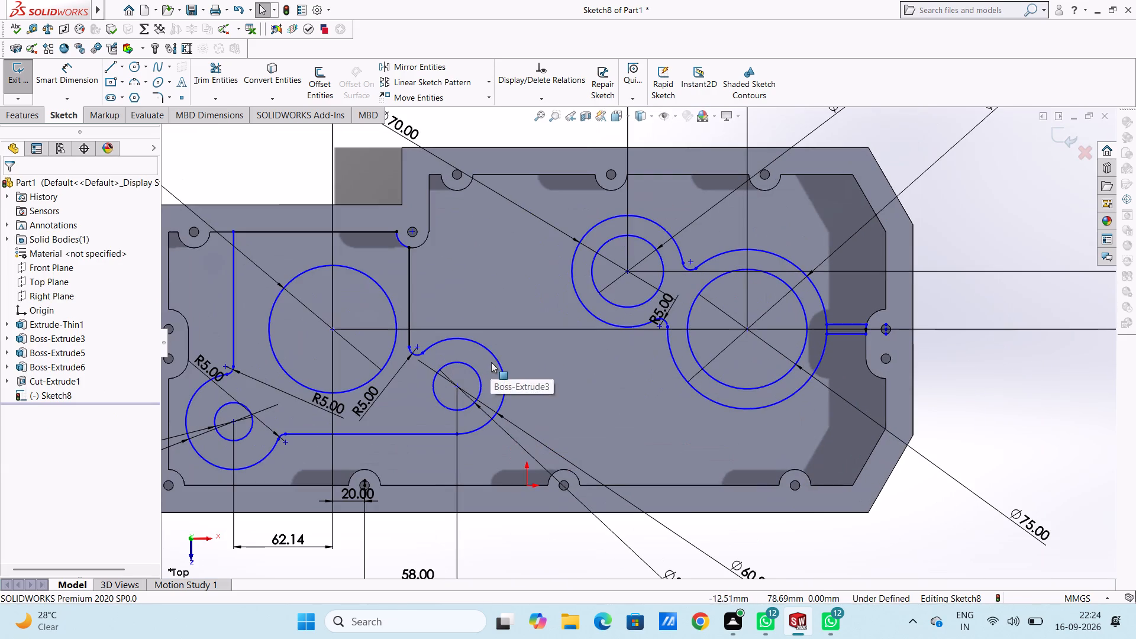
scroll(367, 266, "up", 4)
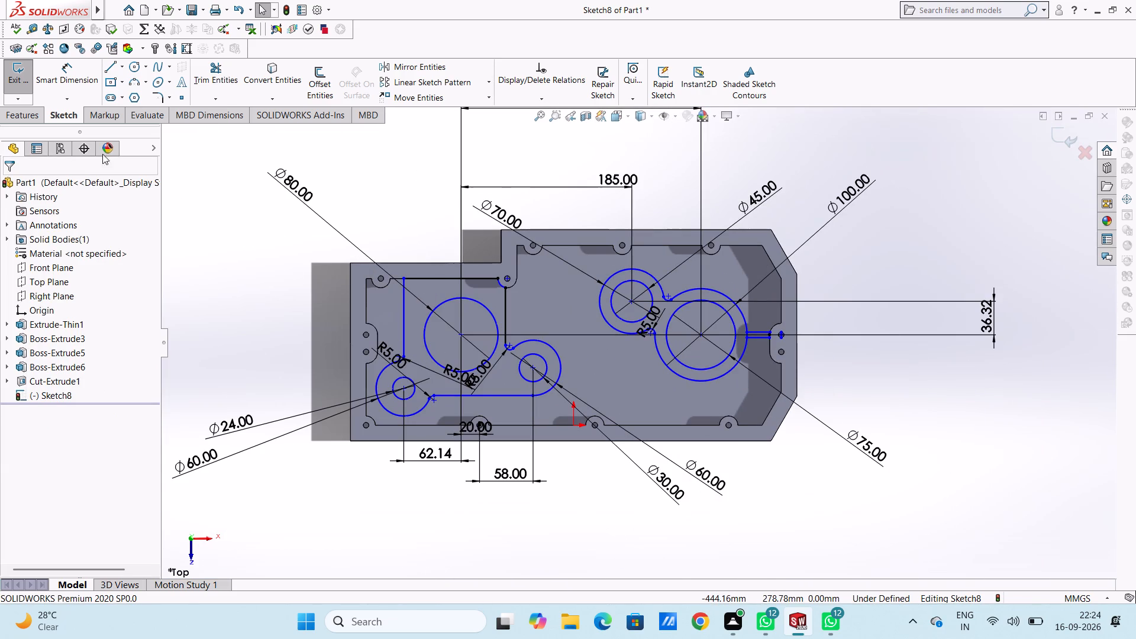
left_click(14, 116)
left_click(17, 80)
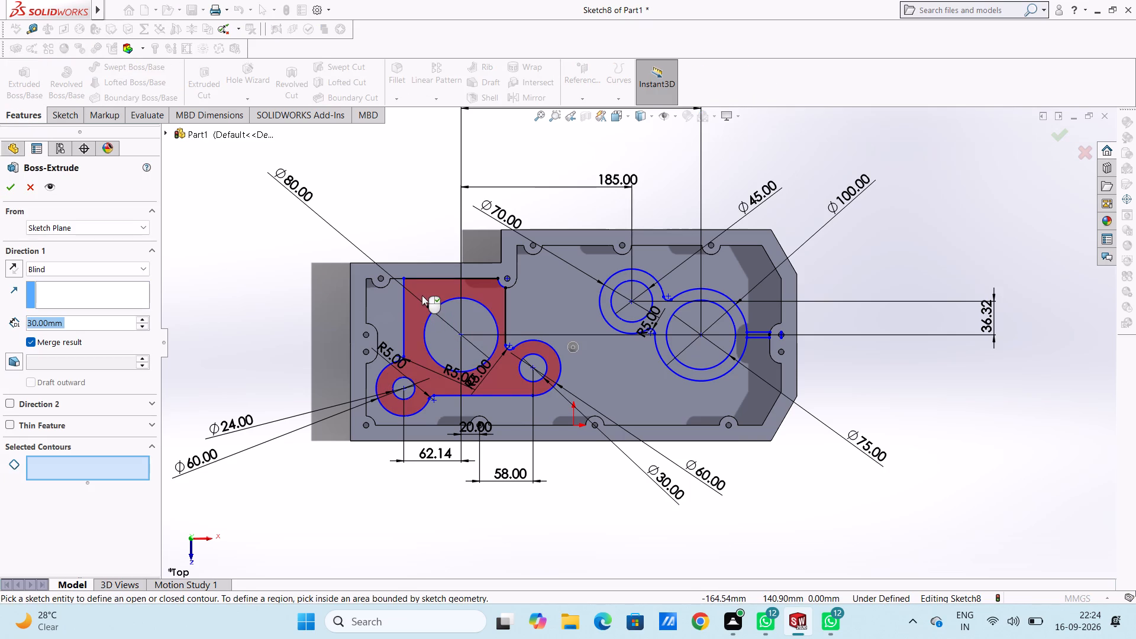
scroll(422, 295, "down", 3)
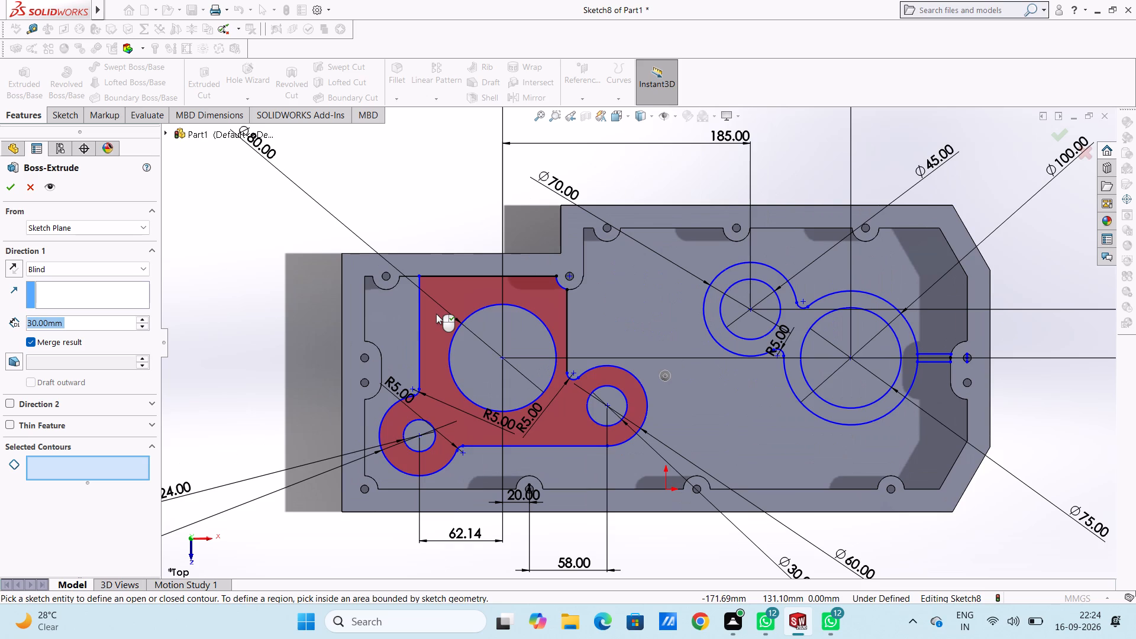
left_click(437, 314)
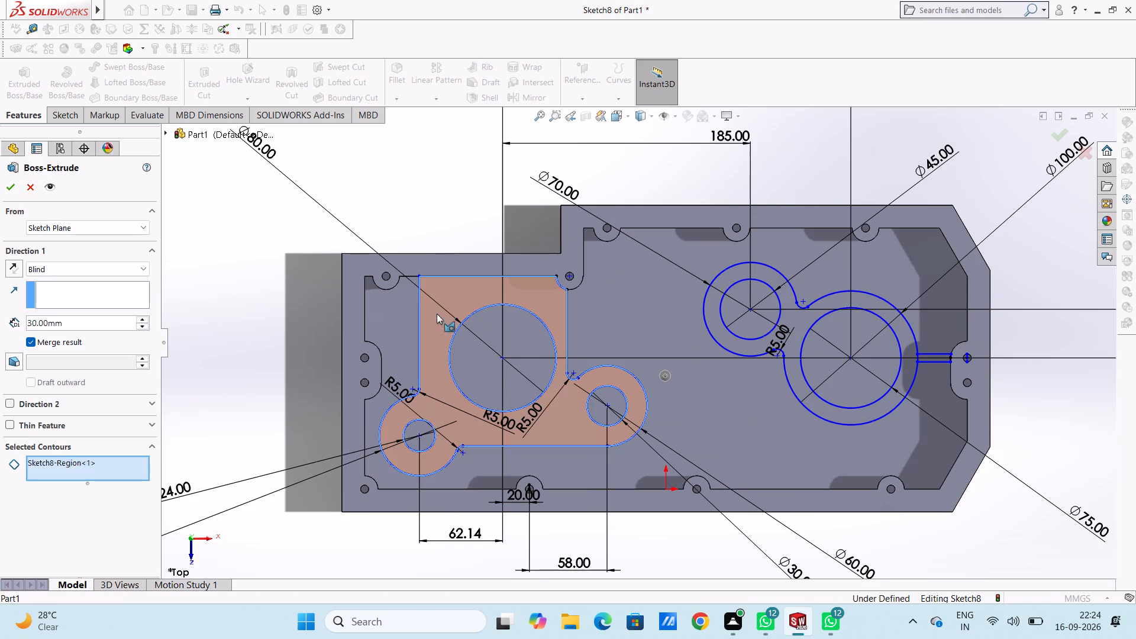
left_click(771, 276)
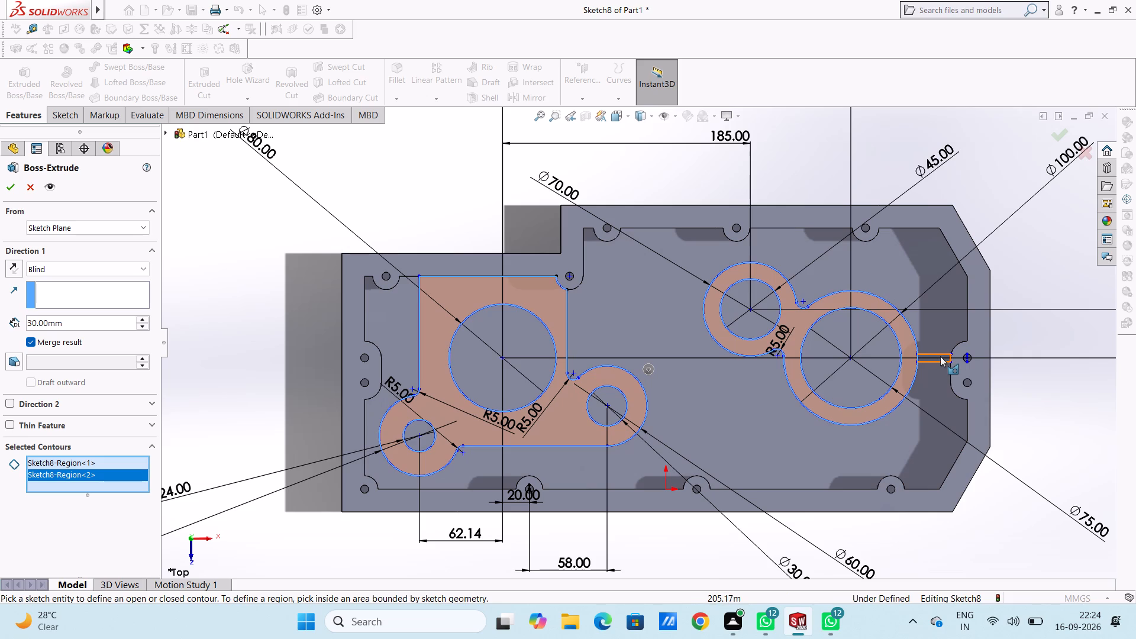
scroll(940, 356, "down", 9)
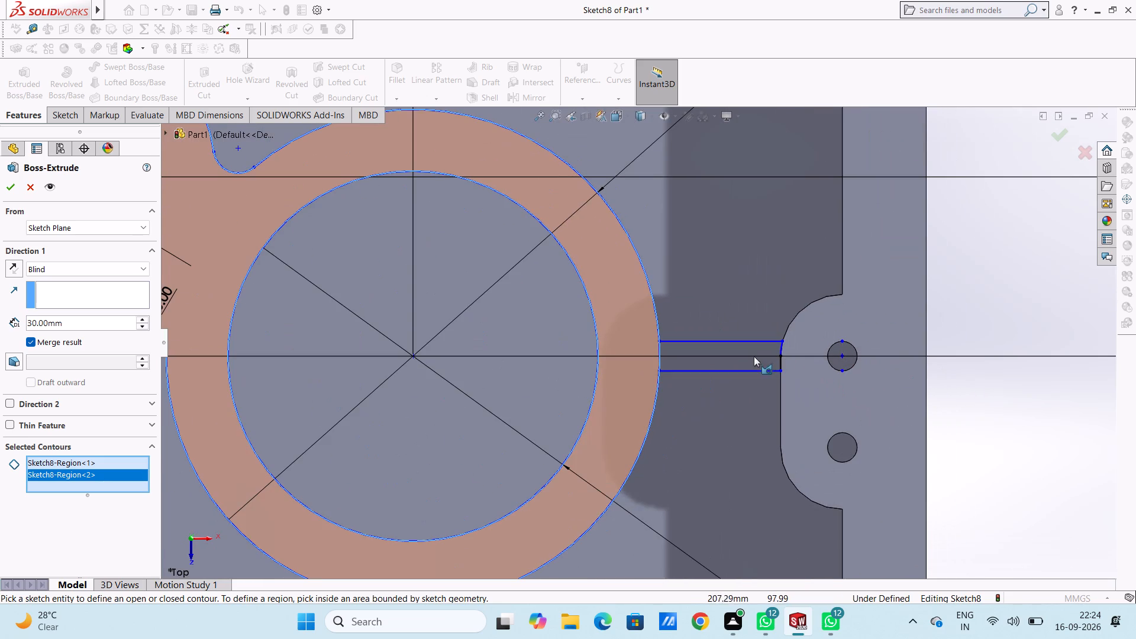
scroll(719, 345, "down", 1)
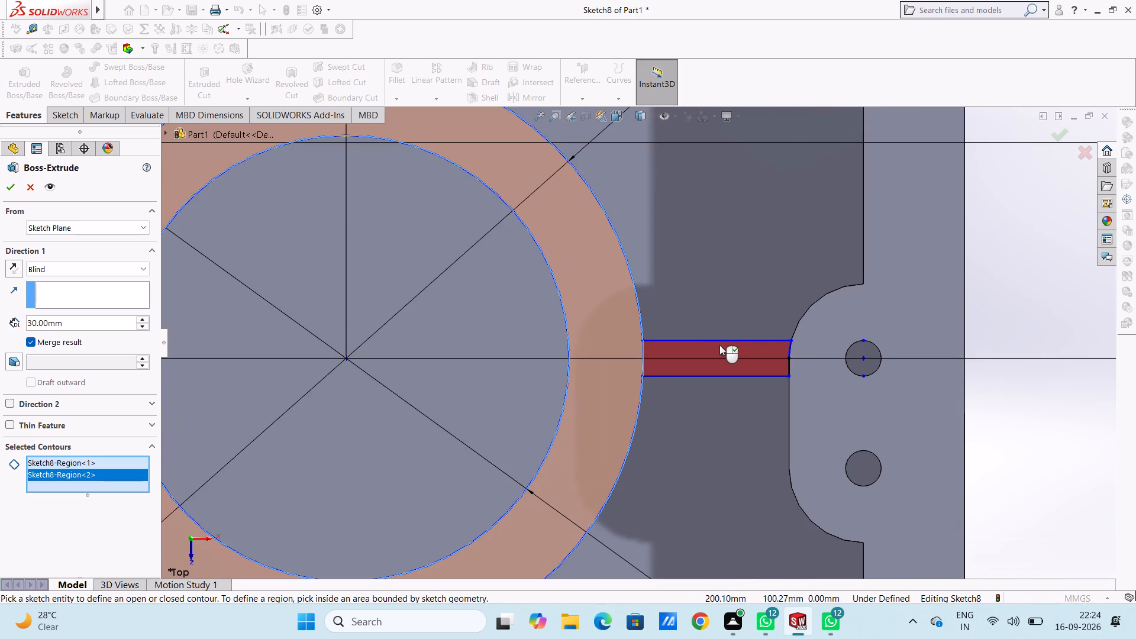
left_click(719, 345)
scroll(719, 345, "up", 8)
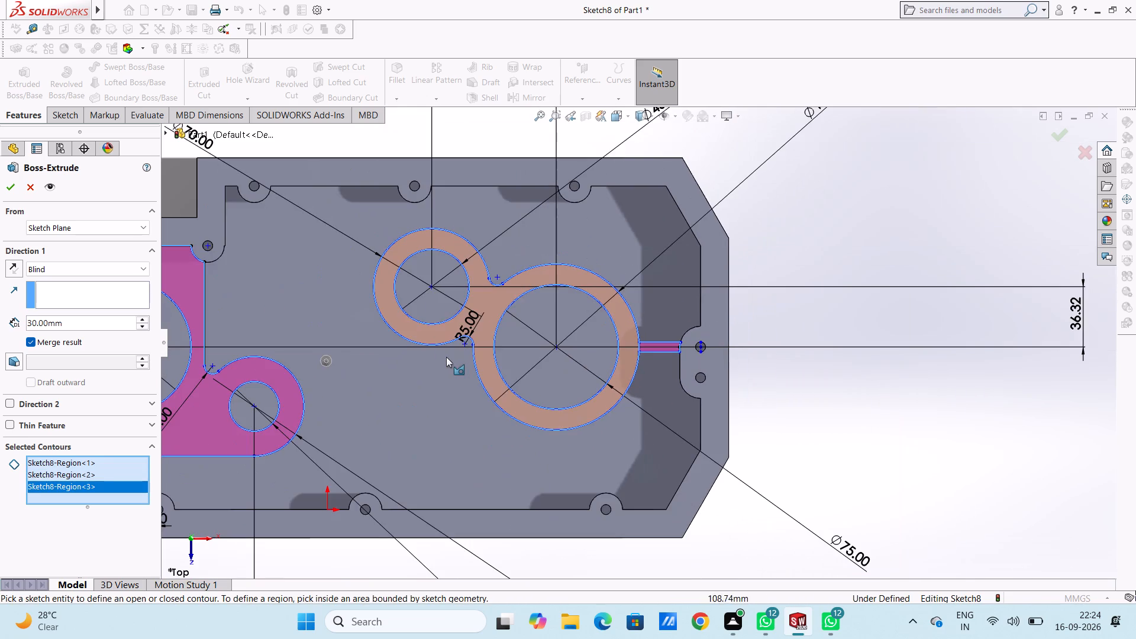
scroll(440, 357, "up", 4)
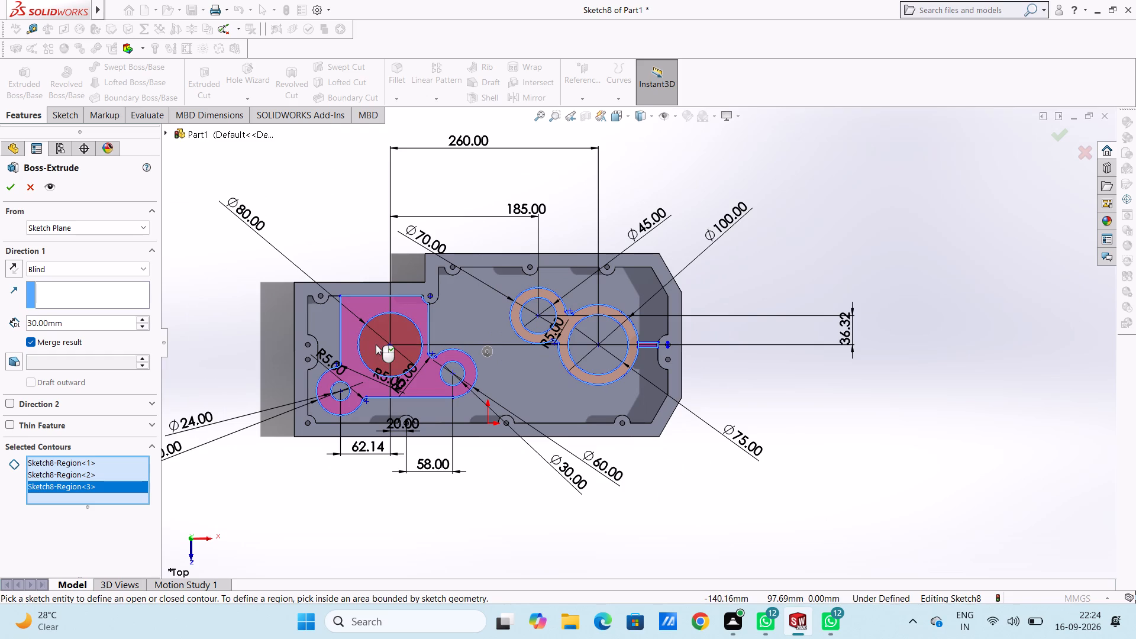
left_click(376, 344)
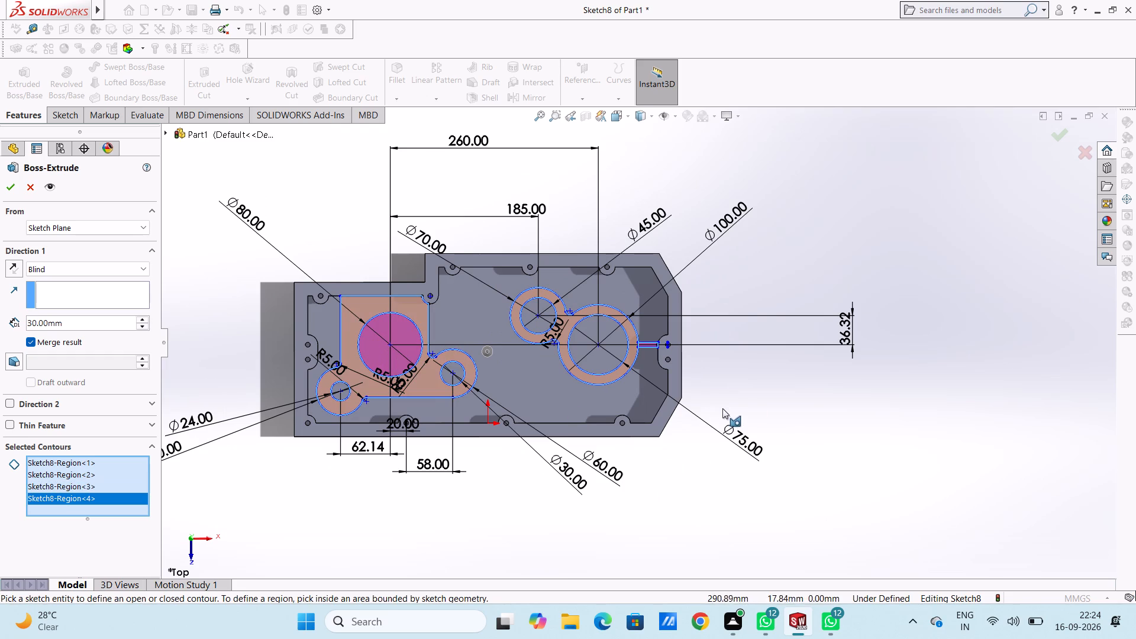
middle_click_drag(782, 396, 724, 400)
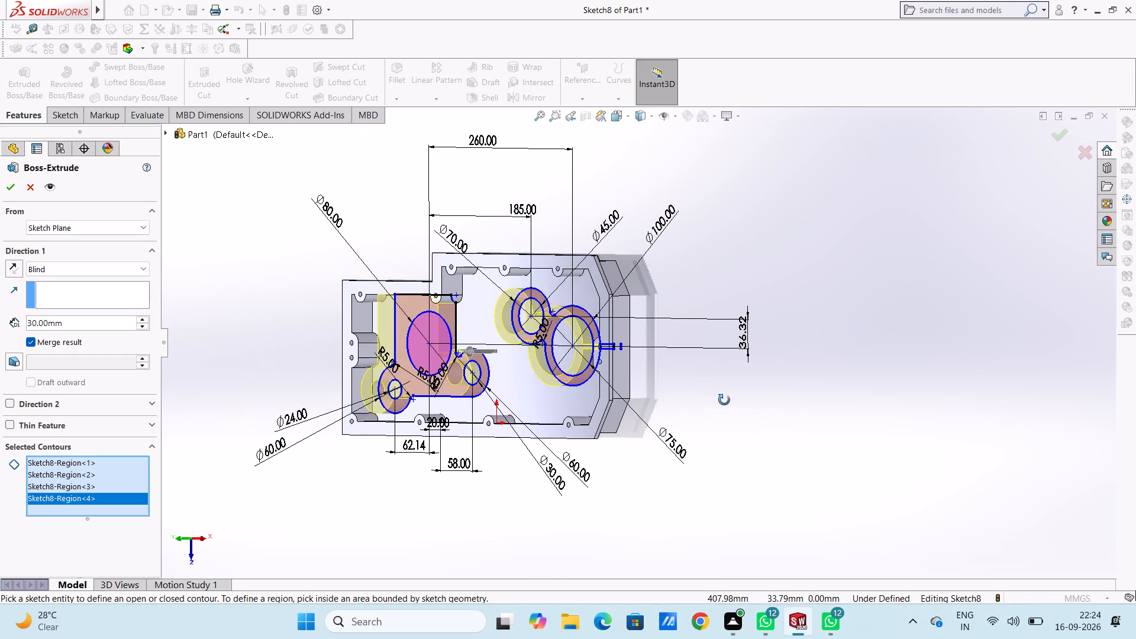
middle_click_drag(724, 400, 724, 427)
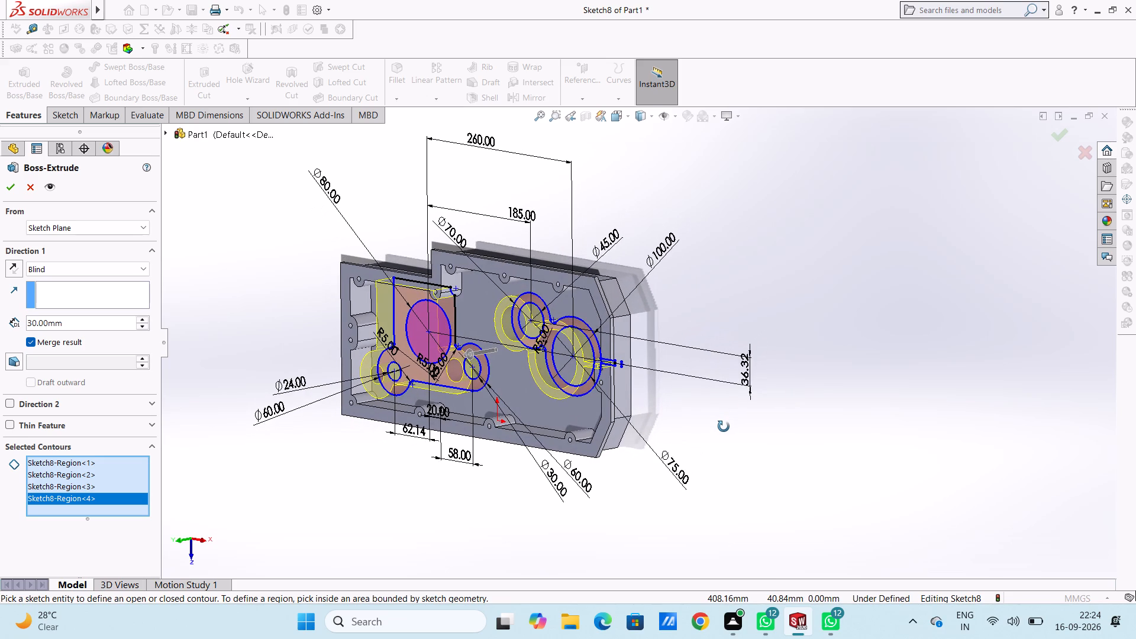
middle_click_drag(724, 427, 700, 438)
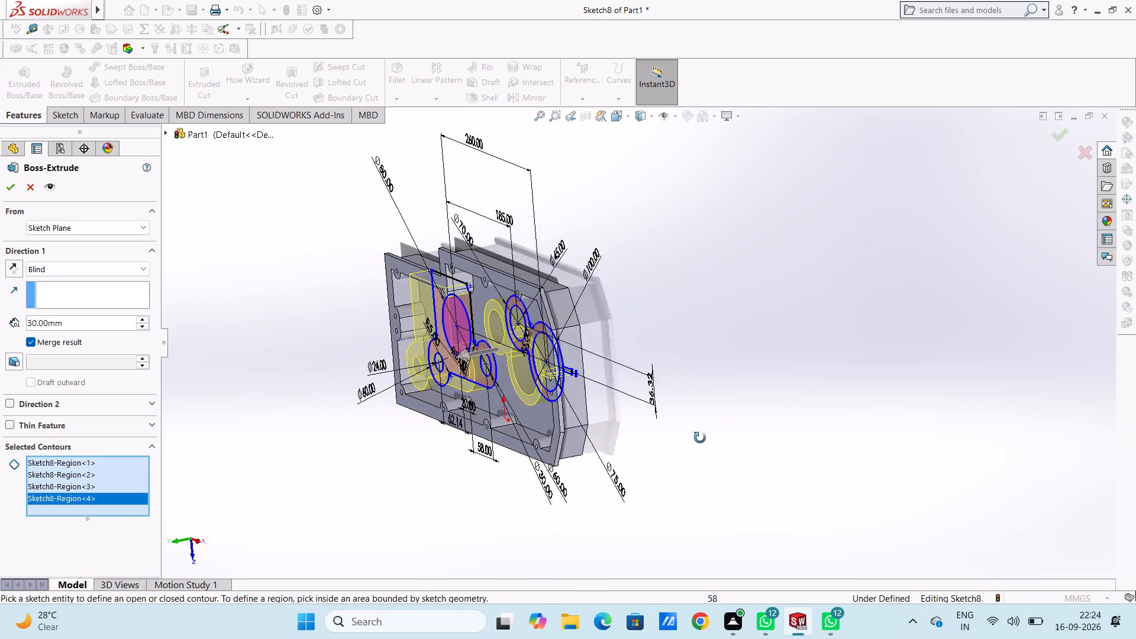
middle_click_drag(700, 438, 719, 441)
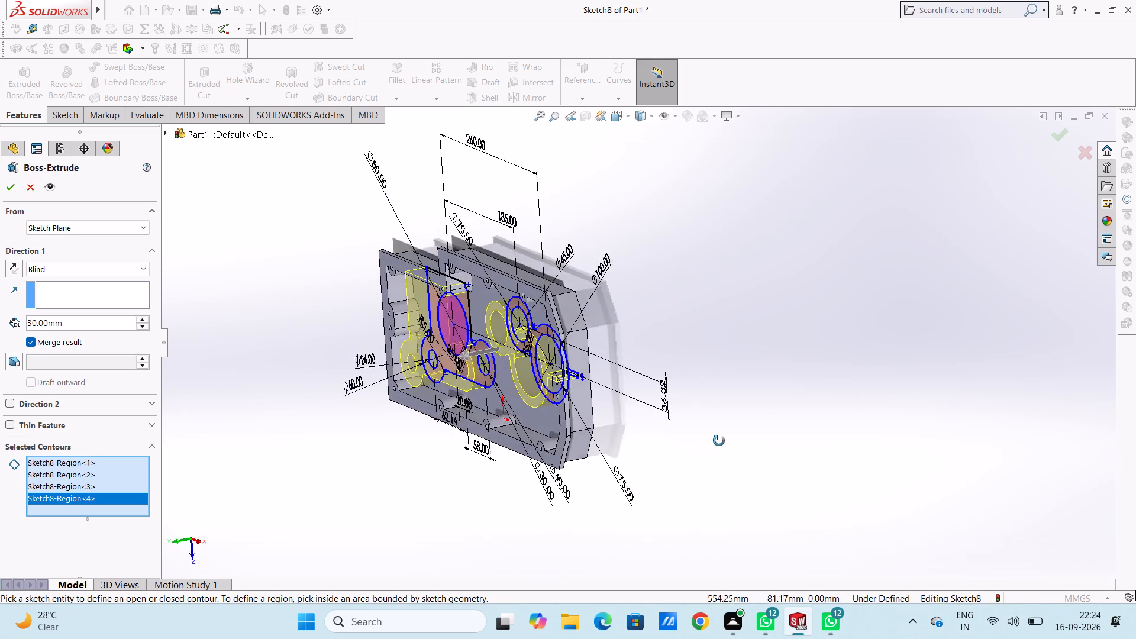
middle_click_drag(719, 441, 725, 440)
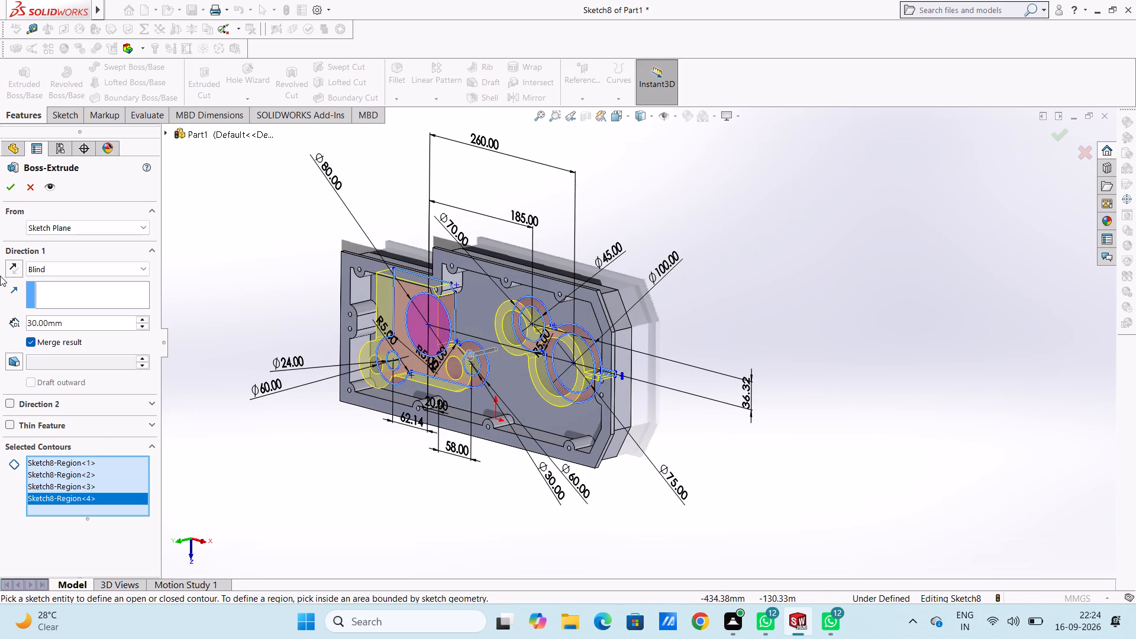
left_click(15, 186)
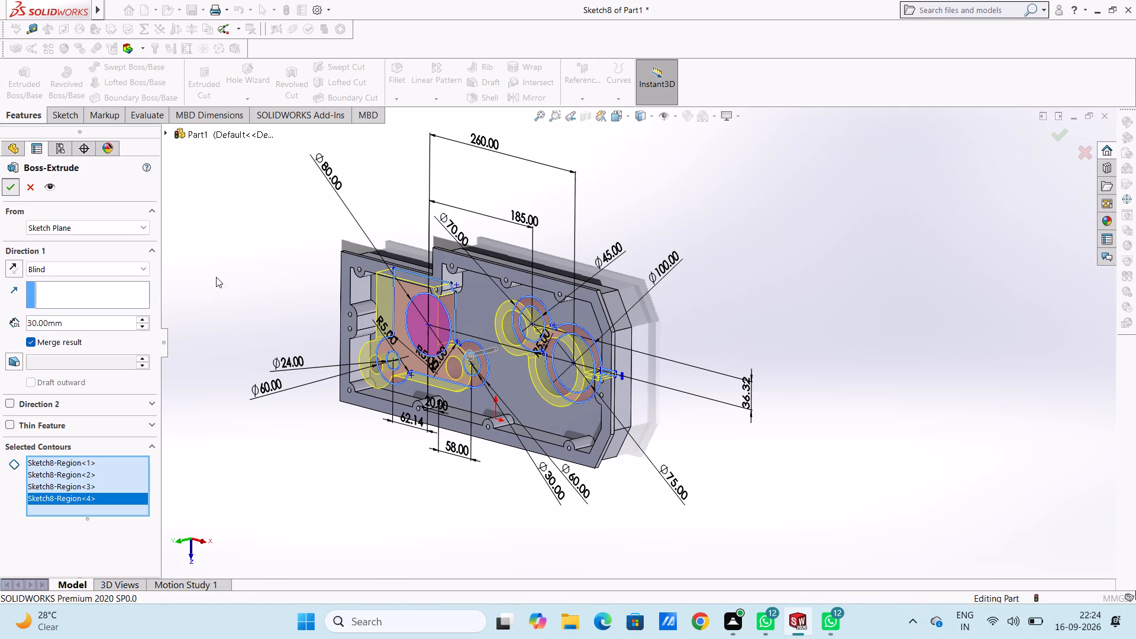
left_click(225, 274)
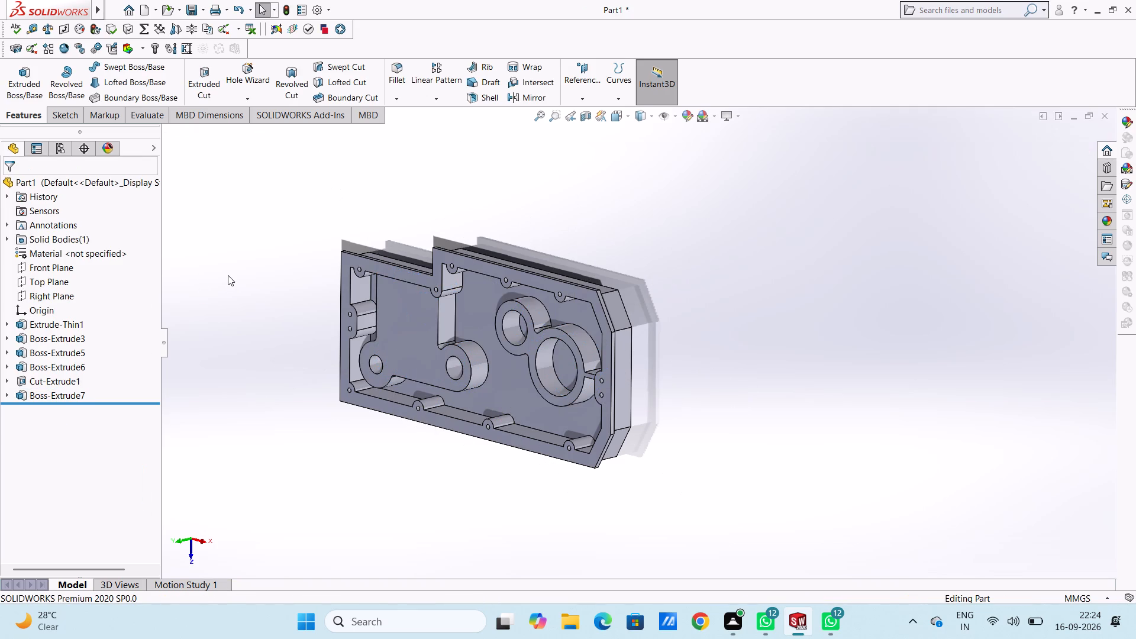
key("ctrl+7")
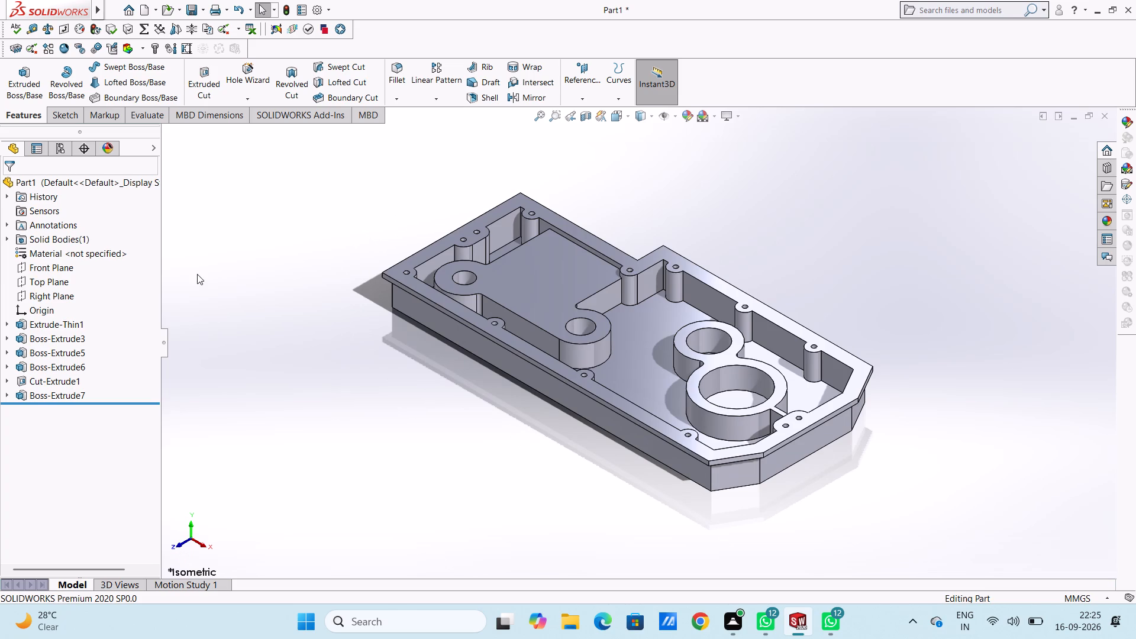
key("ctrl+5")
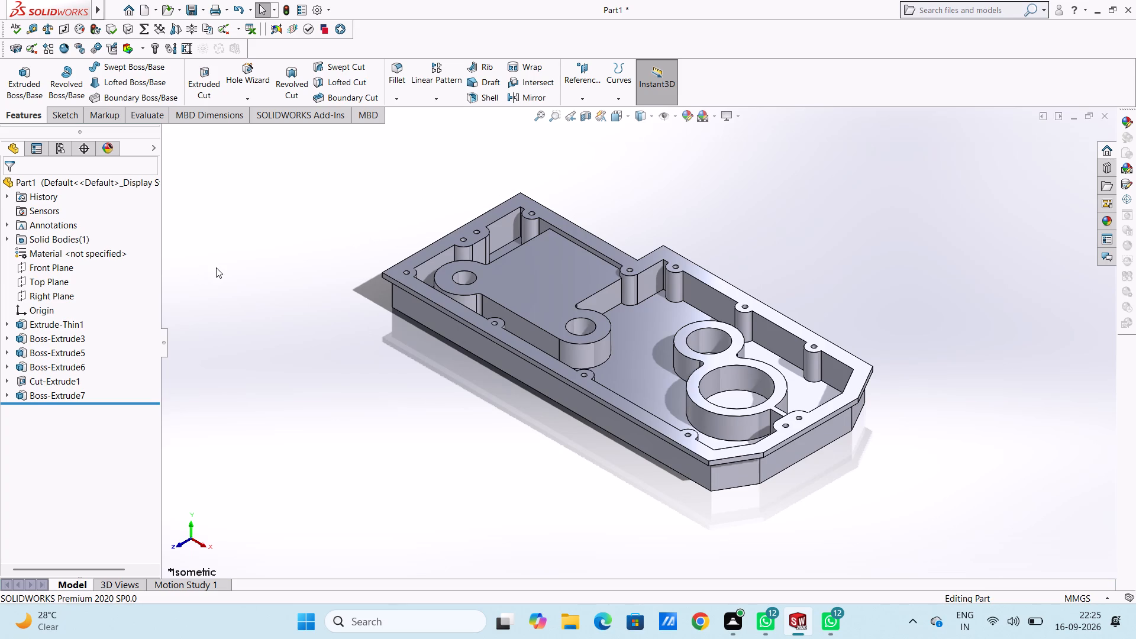
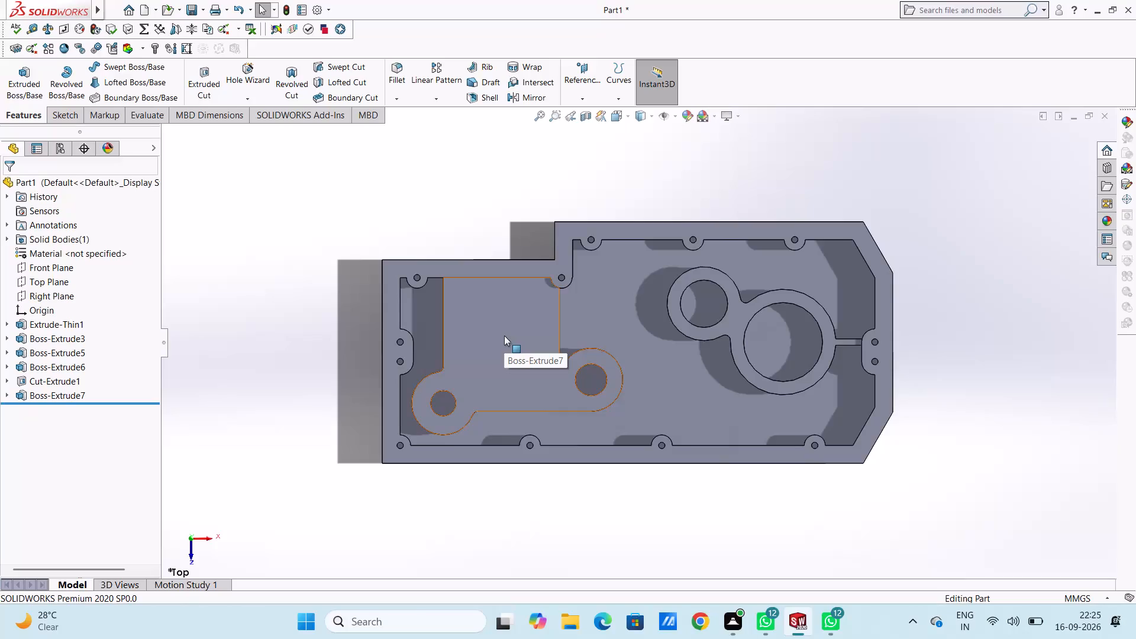
Start a sketch on the top face of the left raised floor boss and draw a 40 mm radius circle near its middle.
scroll(504, 335, "down", 1)
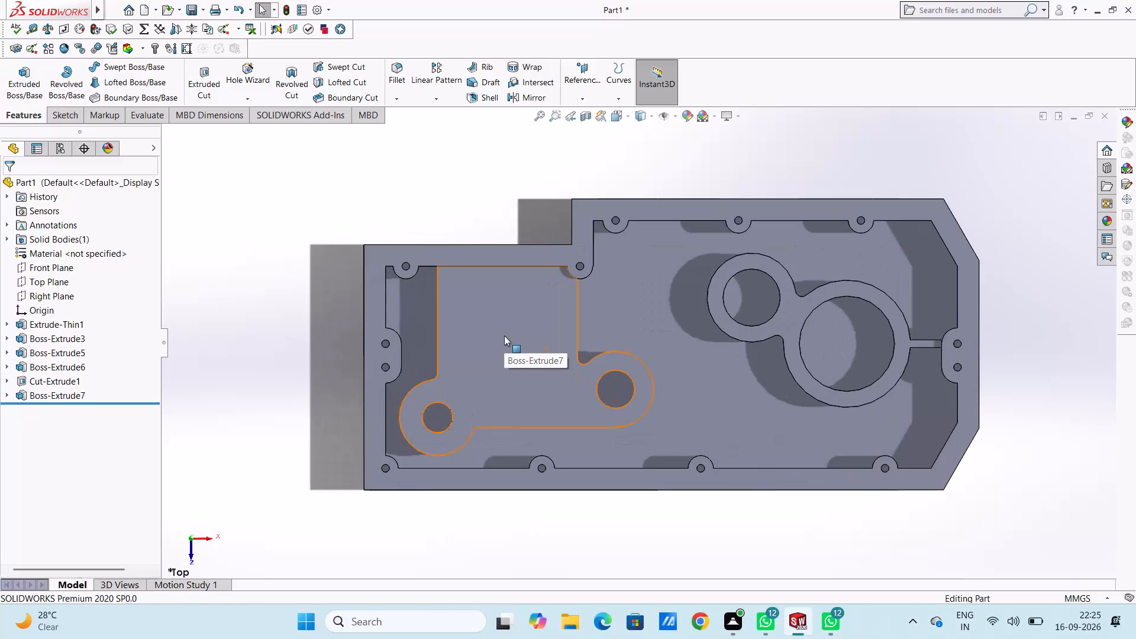
left_click(494, 314)
left_click(547, 281)
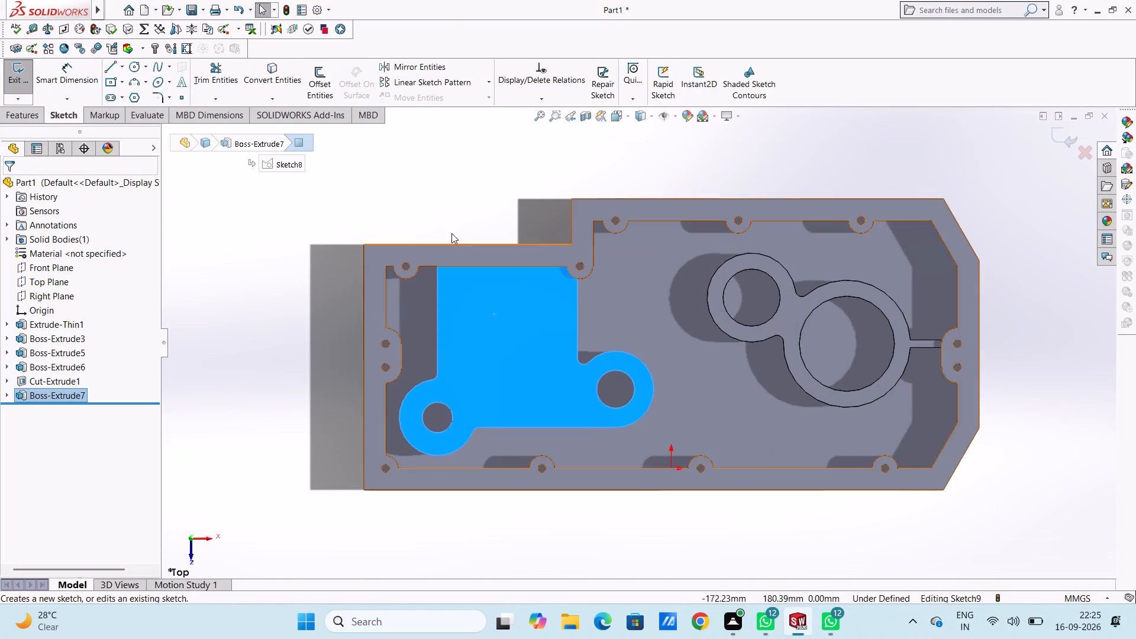
left_click(457, 215)
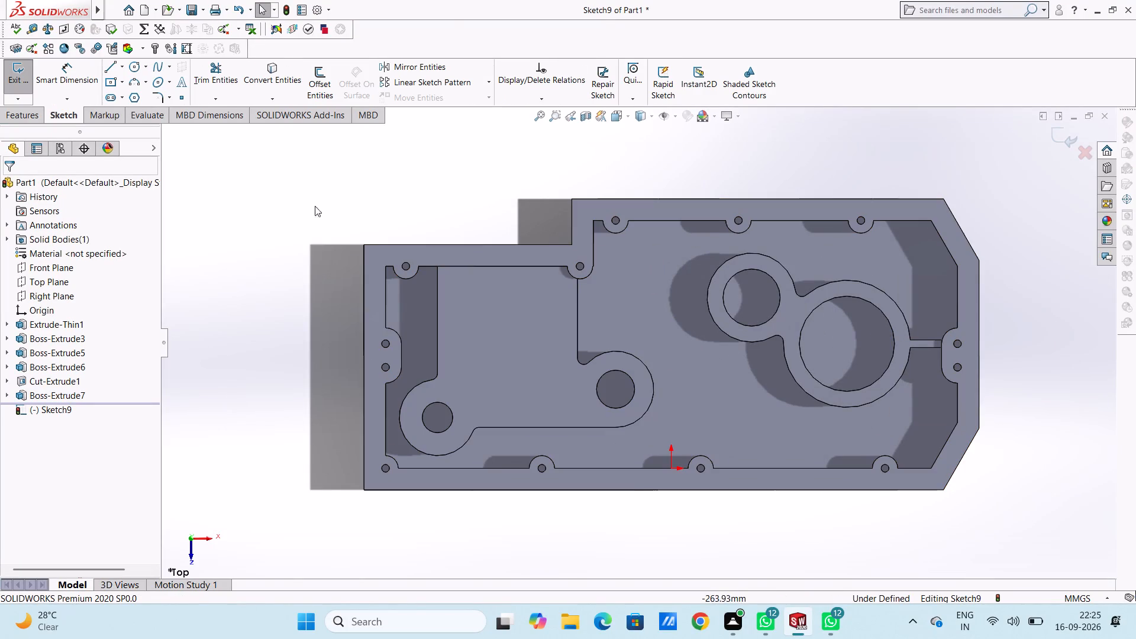
left_click(133, 66)
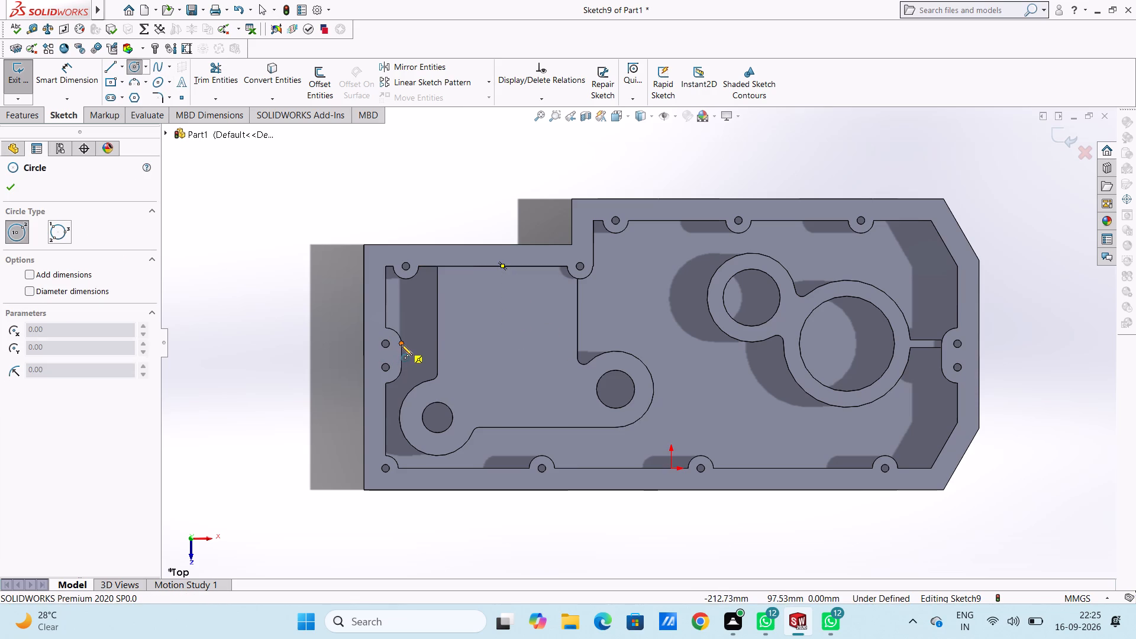
left_click(501, 344)
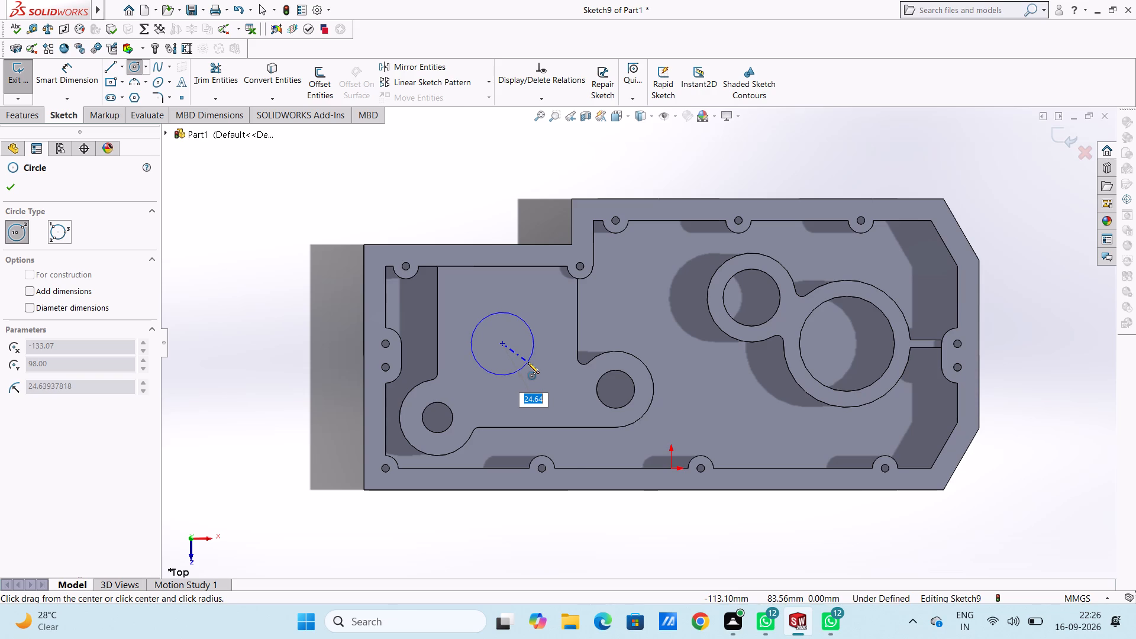
type("40")
key("Return")
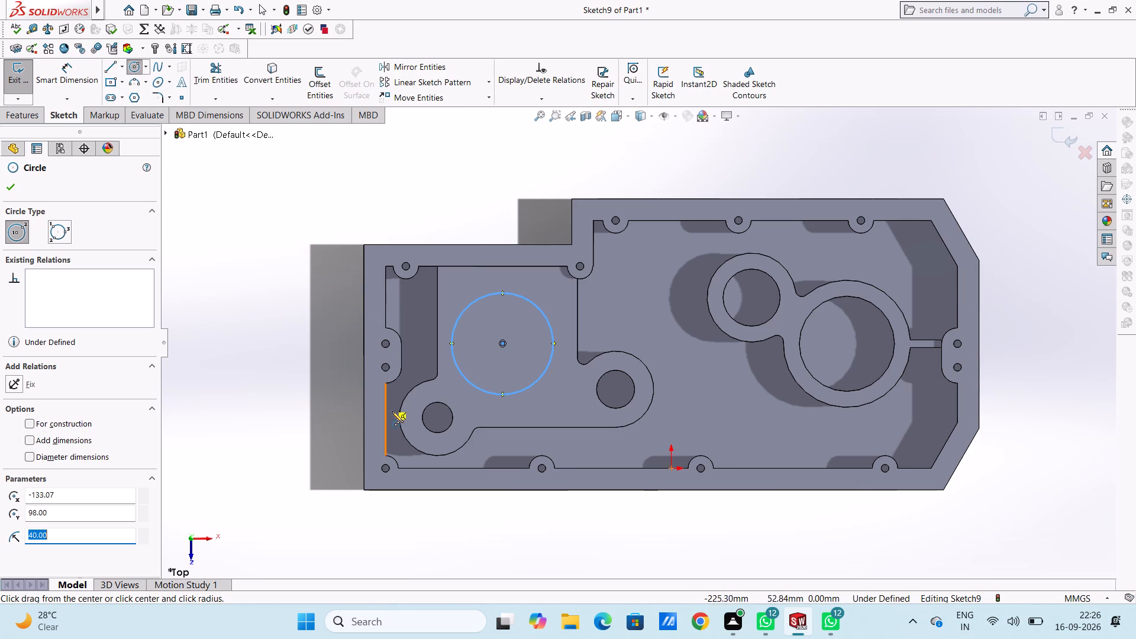
Sketch circles of 12 mm and 15 mm radius concentric with and matching the left boss's two existing holes.
left_click(437, 417)
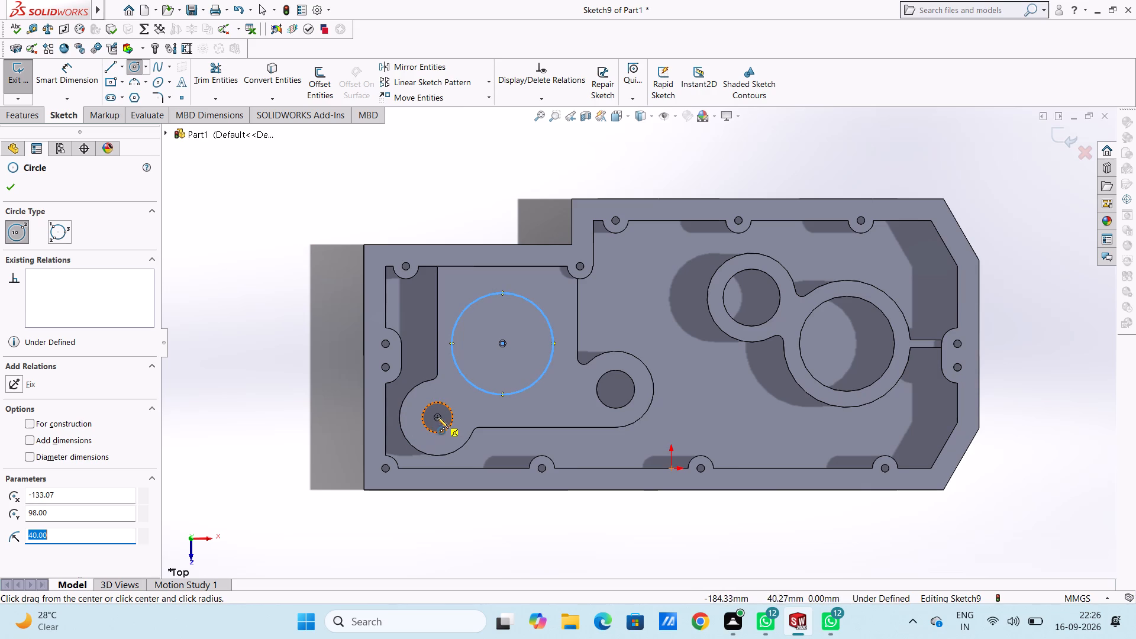
left_click(447, 428)
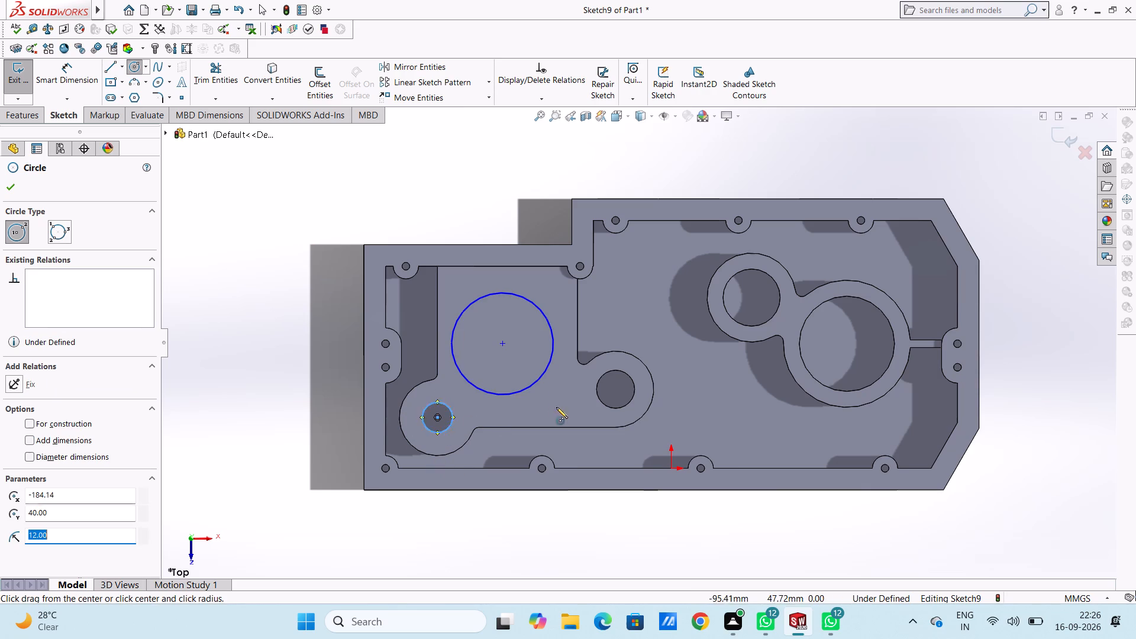
left_click(617, 389)
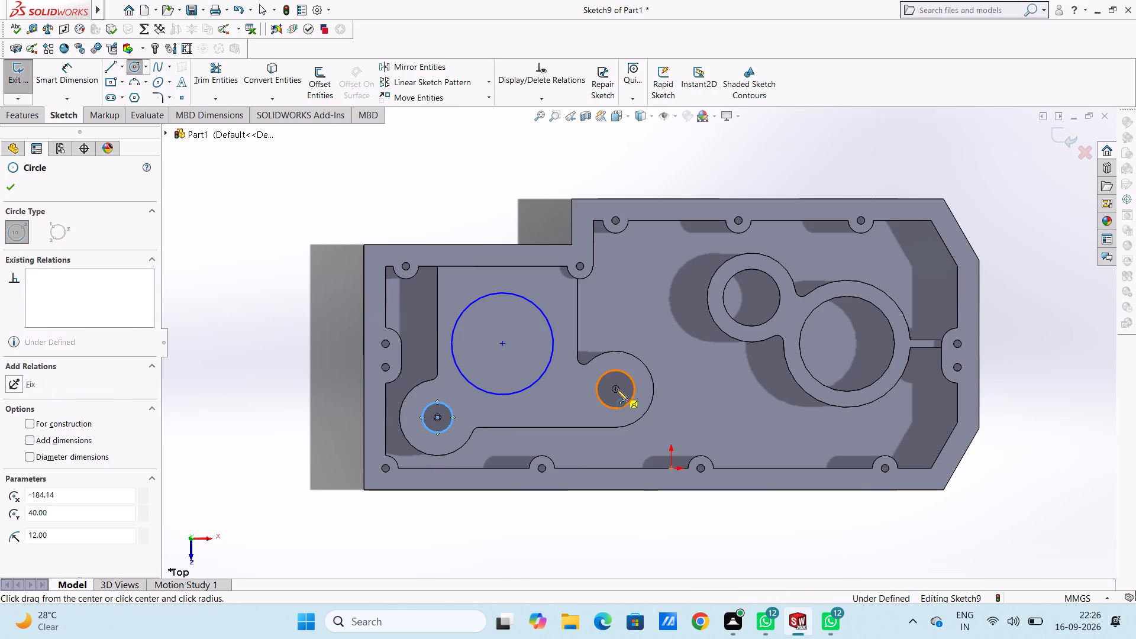
left_click(626, 405)
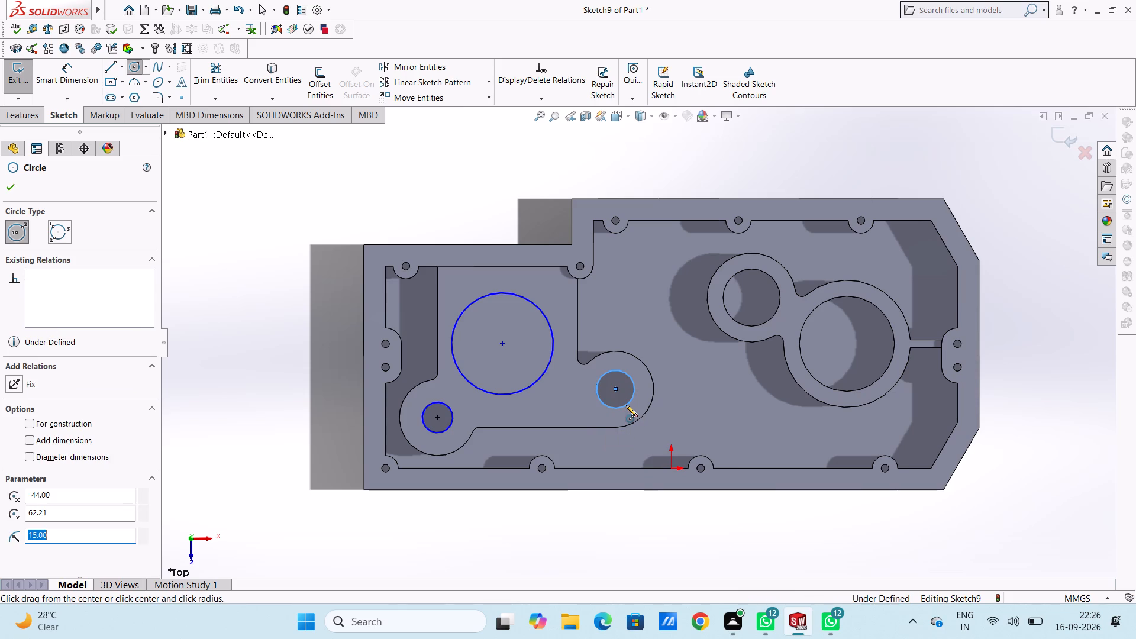
key("Escape")
key("Escape")
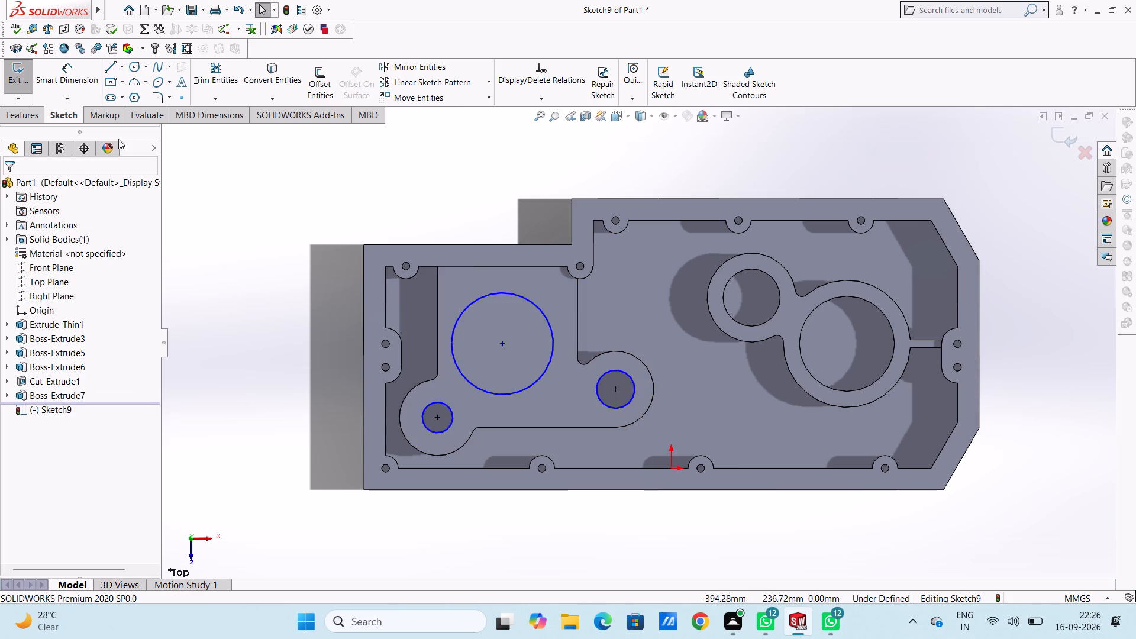
Dimension the 40 mm radius circle's centre horizontally from the housing's outer left edge, trying 120 and 115 mm and settling on 112 mm.
left_click(82, 74)
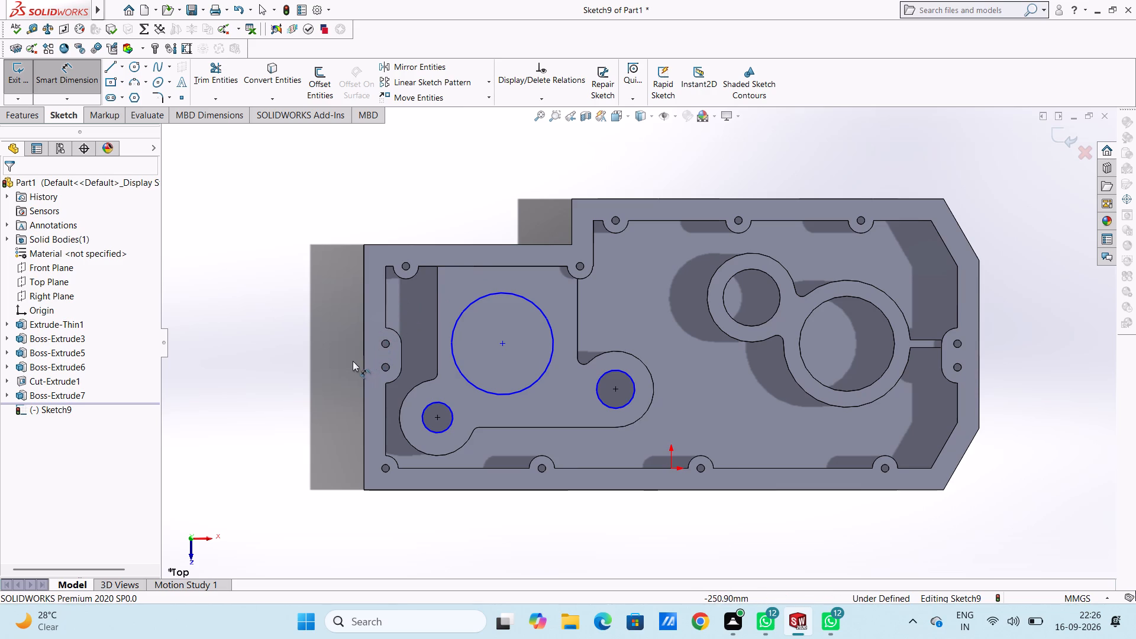
left_click(363, 330)
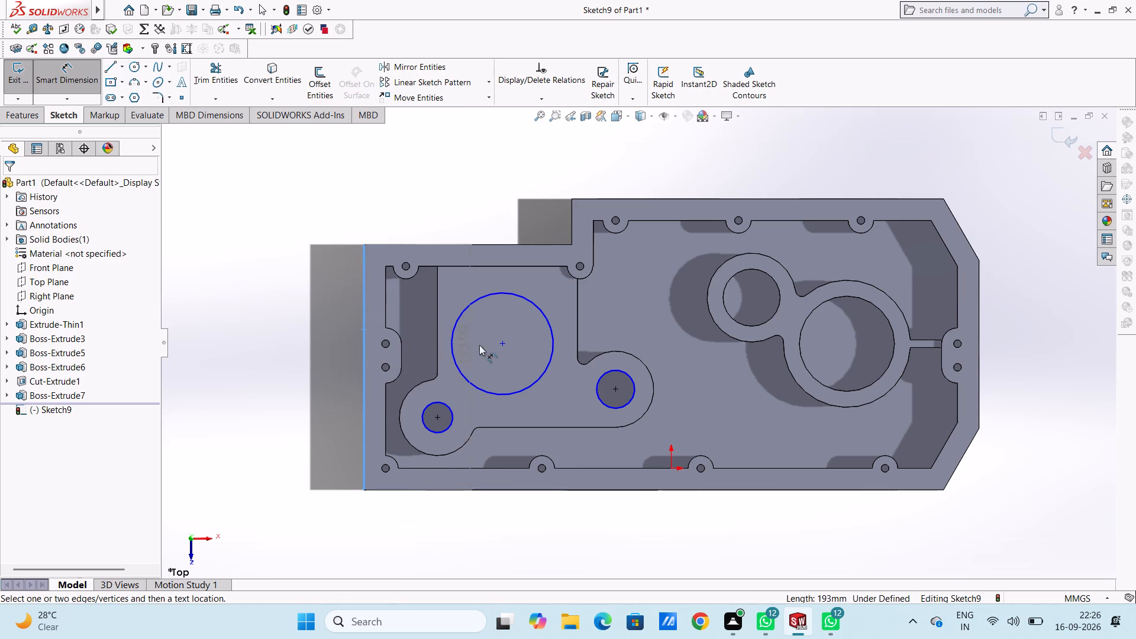
left_click(504, 342)
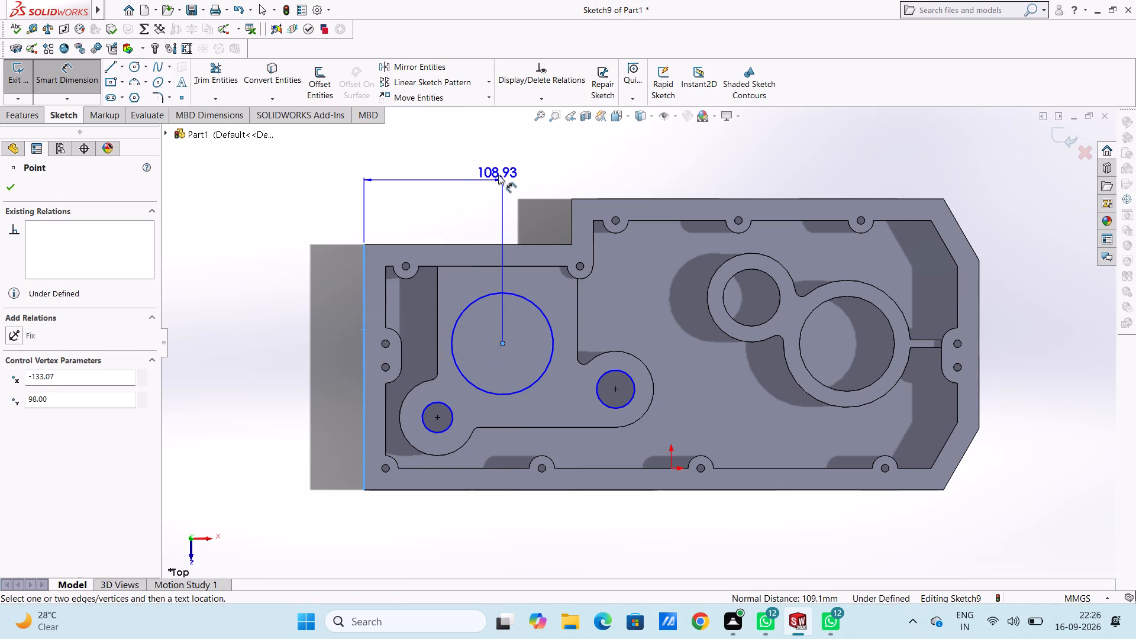
left_click(499, 171)
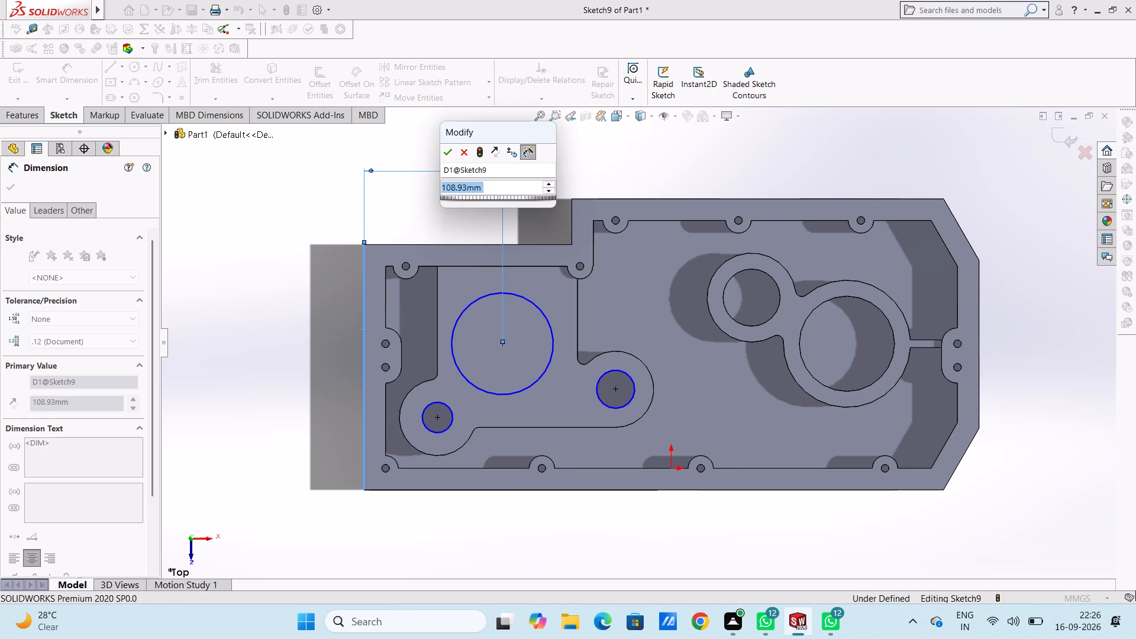
type("120")
key("Return")
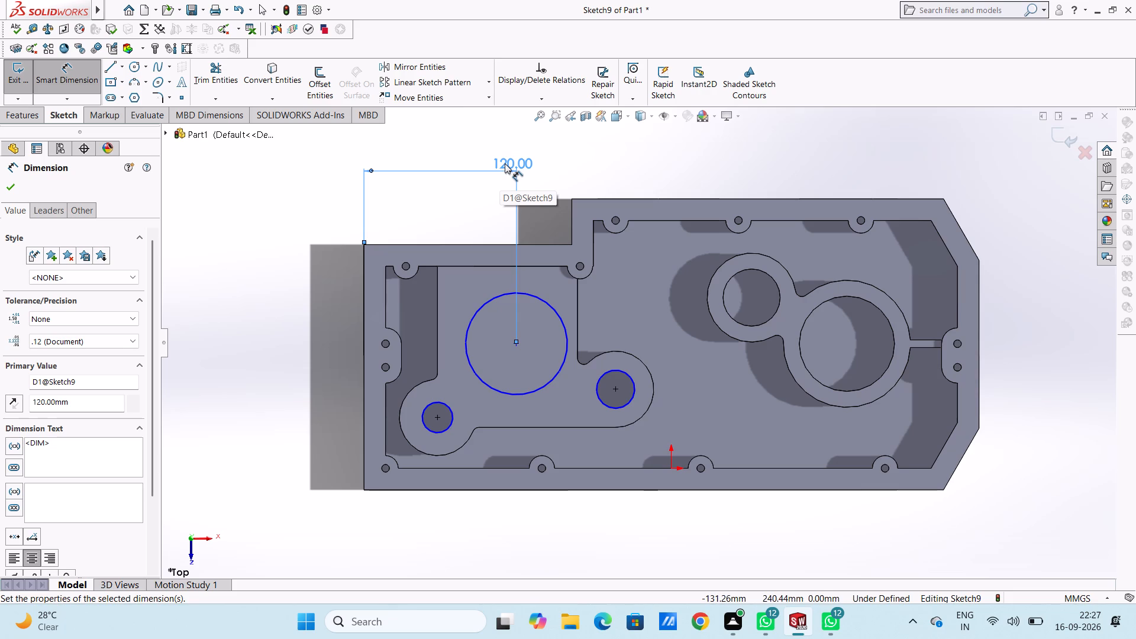
double_click(505, 163)
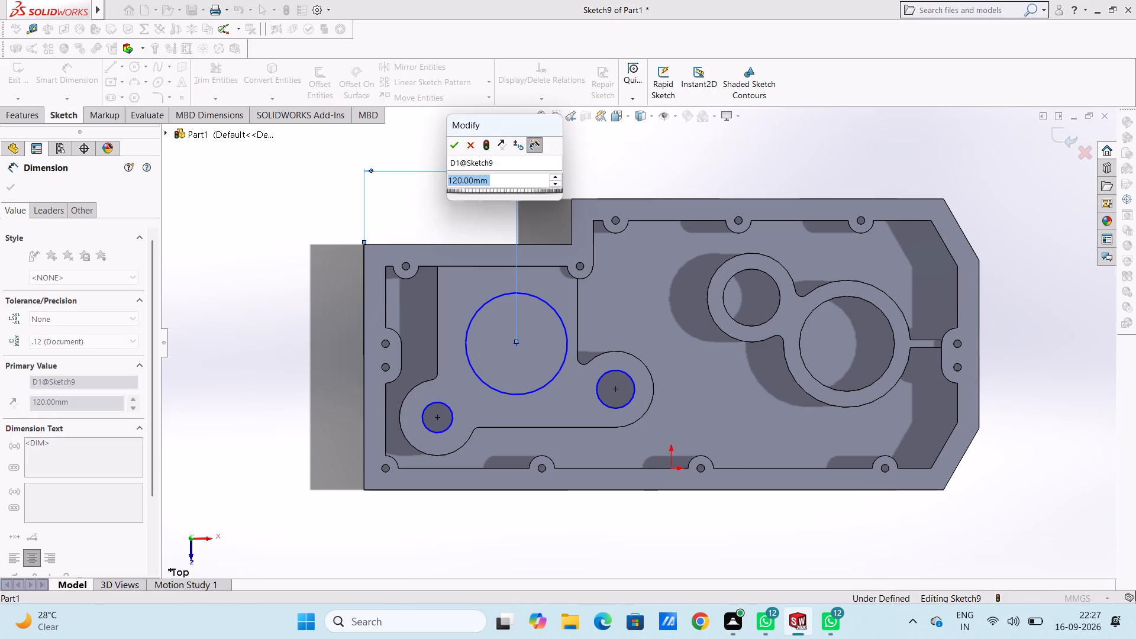
type("115")
key("Return")
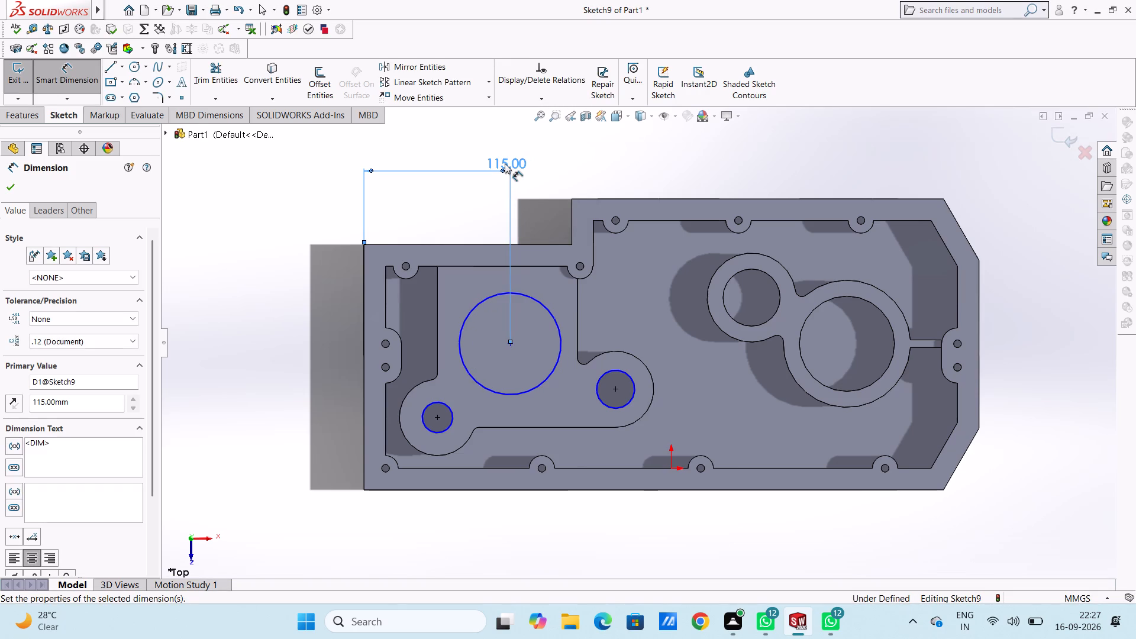
double_click(505, 163)
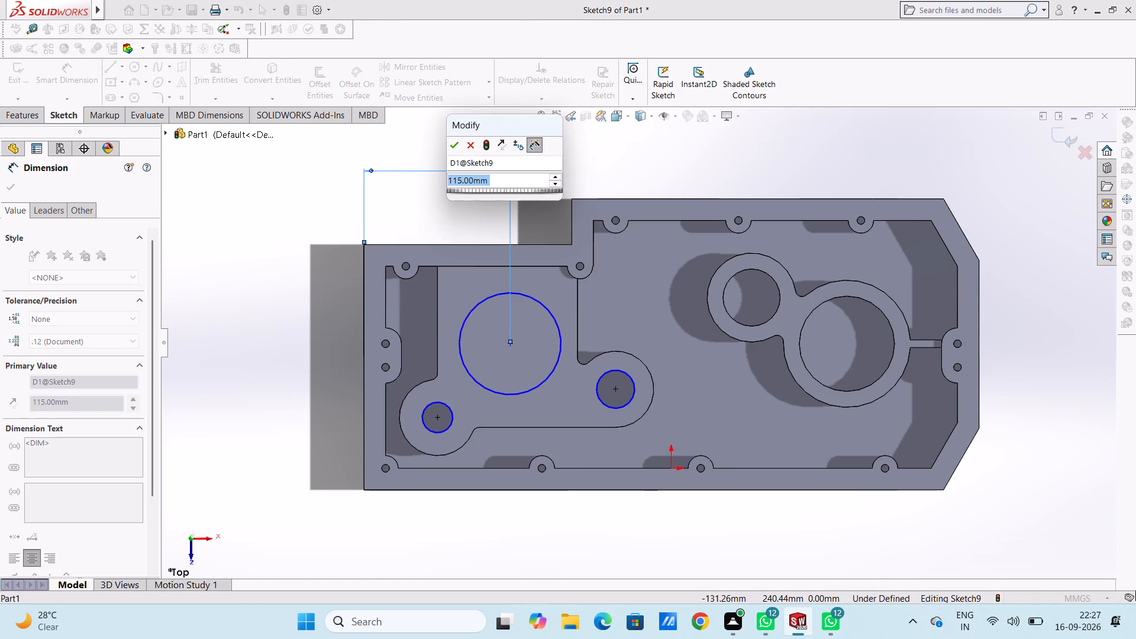
key("1")
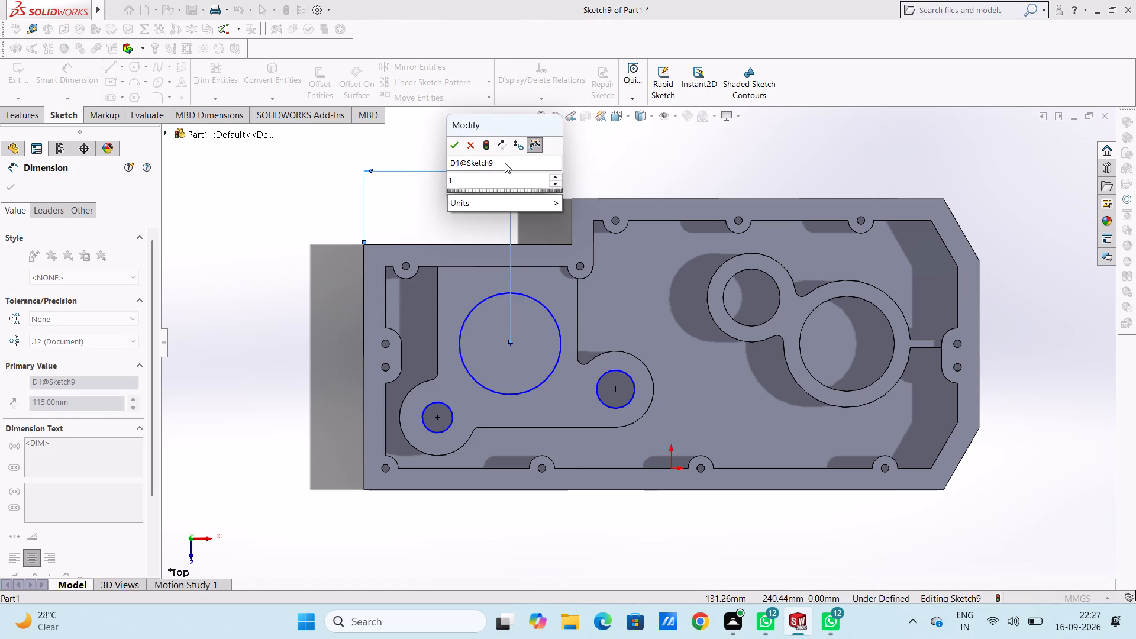
type("12")
key("Return")
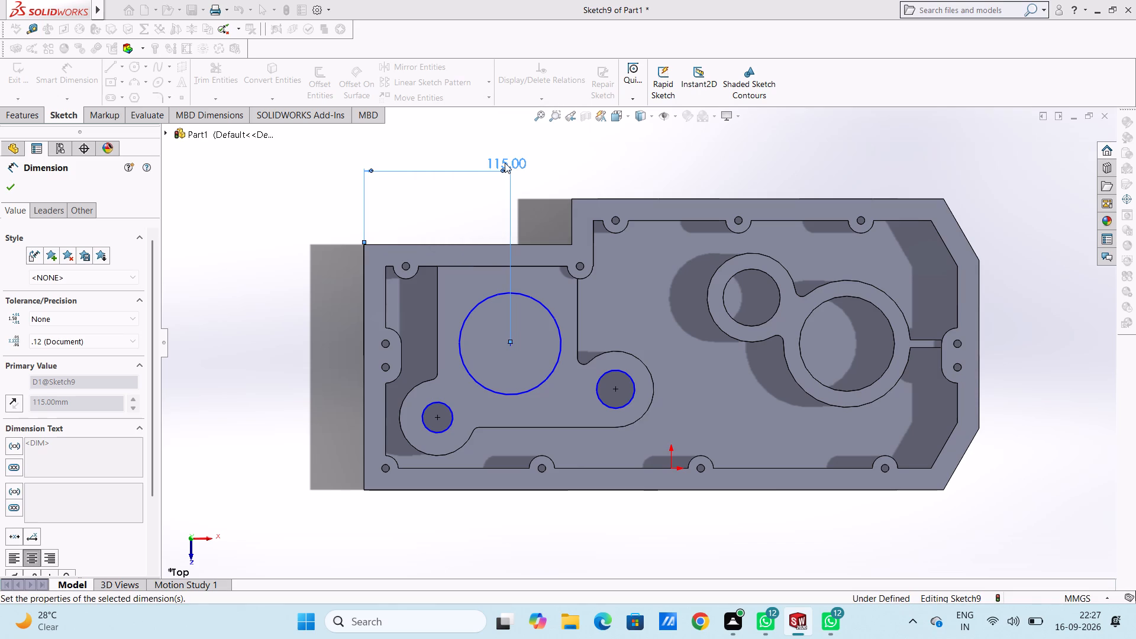
left_click(462, 208)
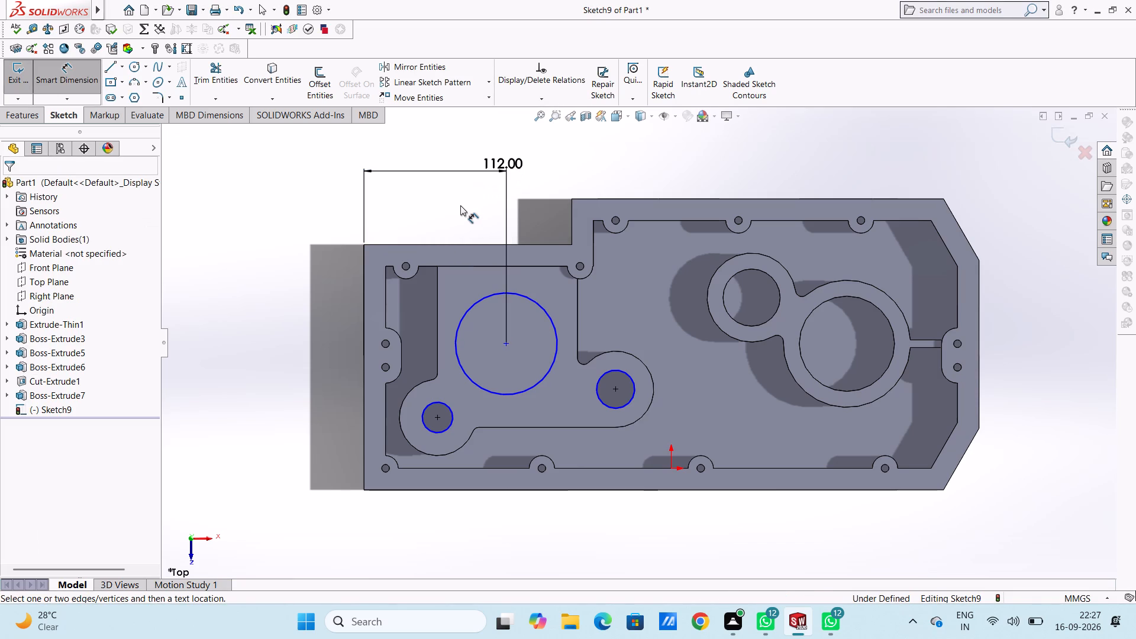
Add a horizontal dimension between the upper boss on the left rim and the large circle's centre, accepting its current value.
left_click(401, 342)
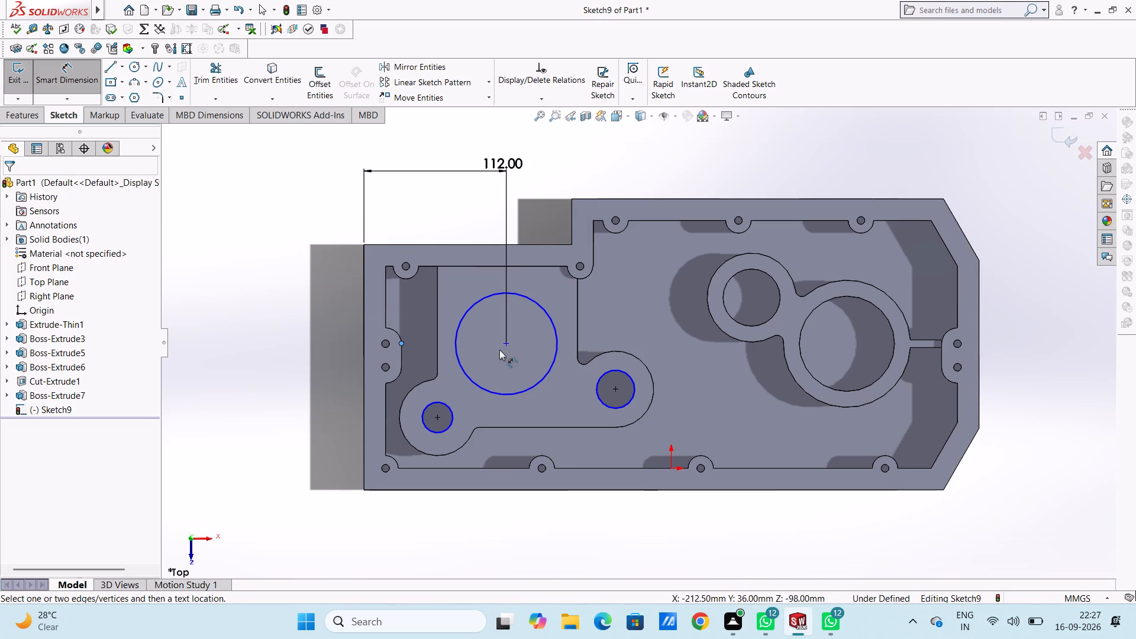
left_click(505, 343)
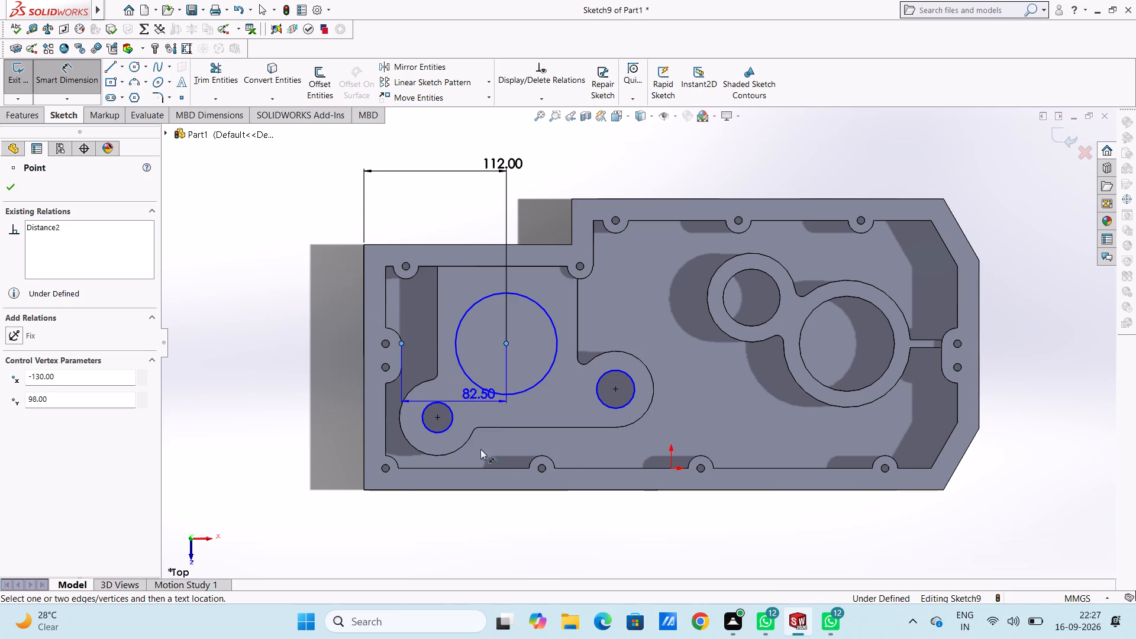
left_click(487, 543)
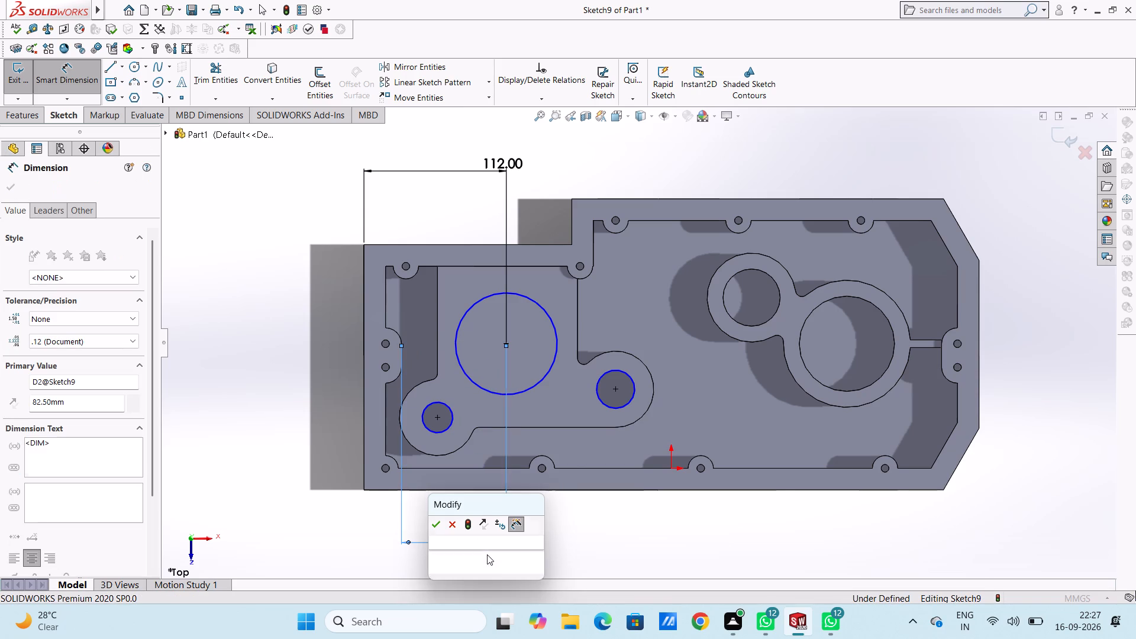
left_click(433, 526)
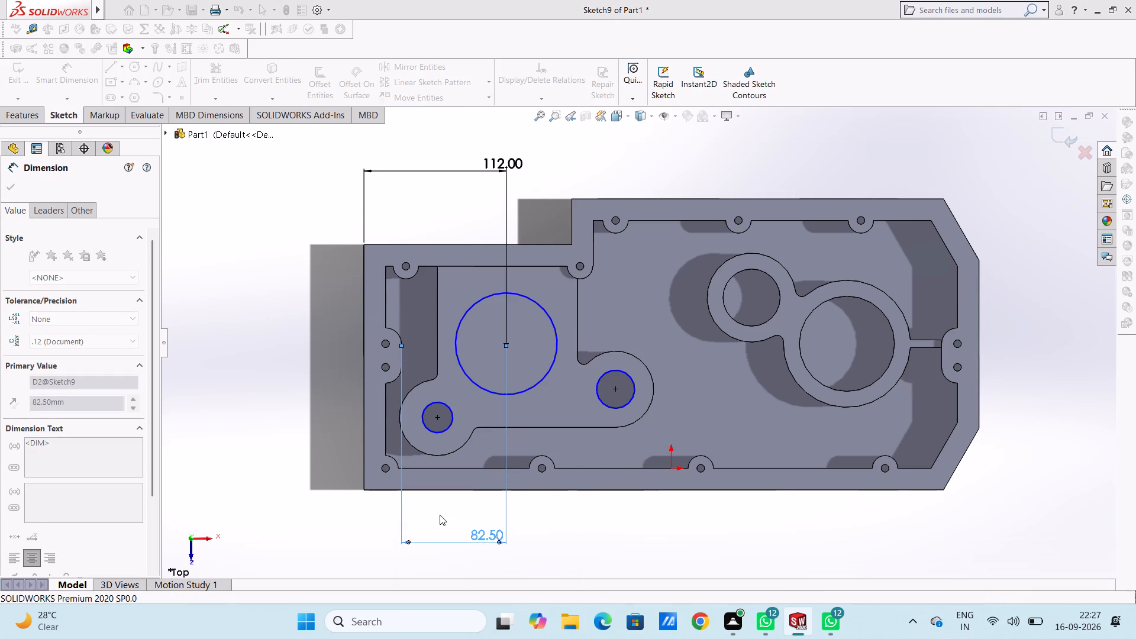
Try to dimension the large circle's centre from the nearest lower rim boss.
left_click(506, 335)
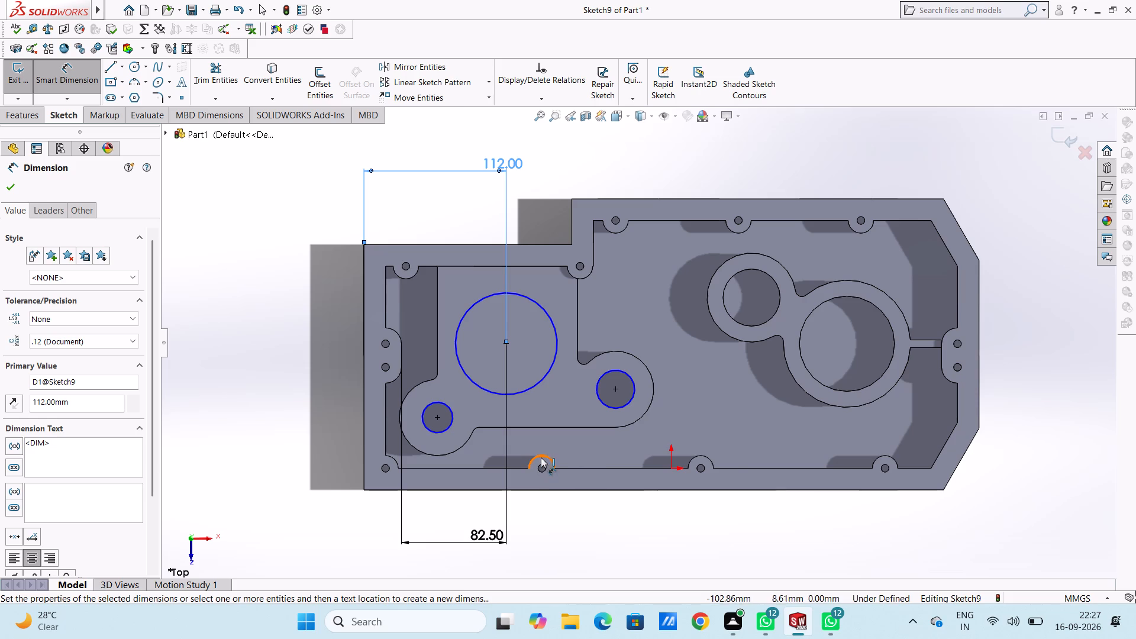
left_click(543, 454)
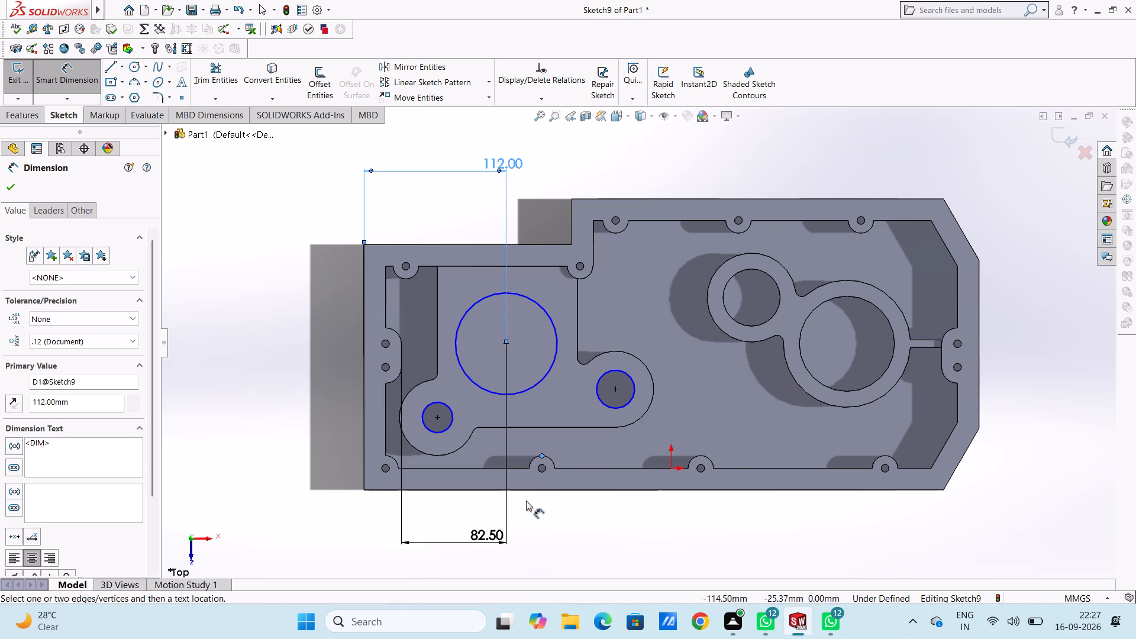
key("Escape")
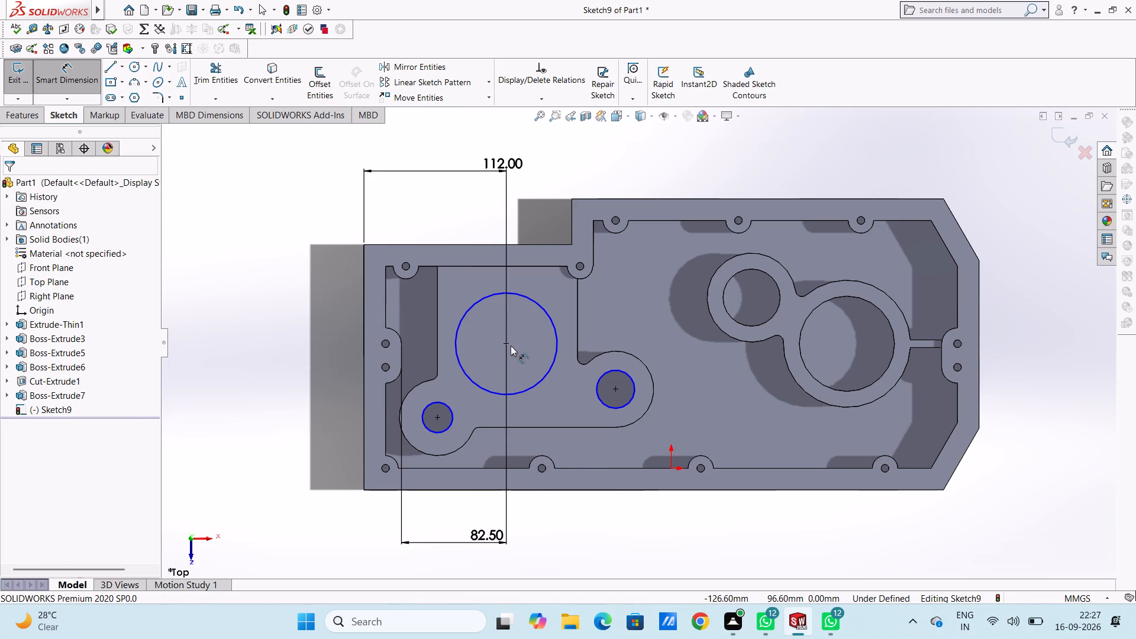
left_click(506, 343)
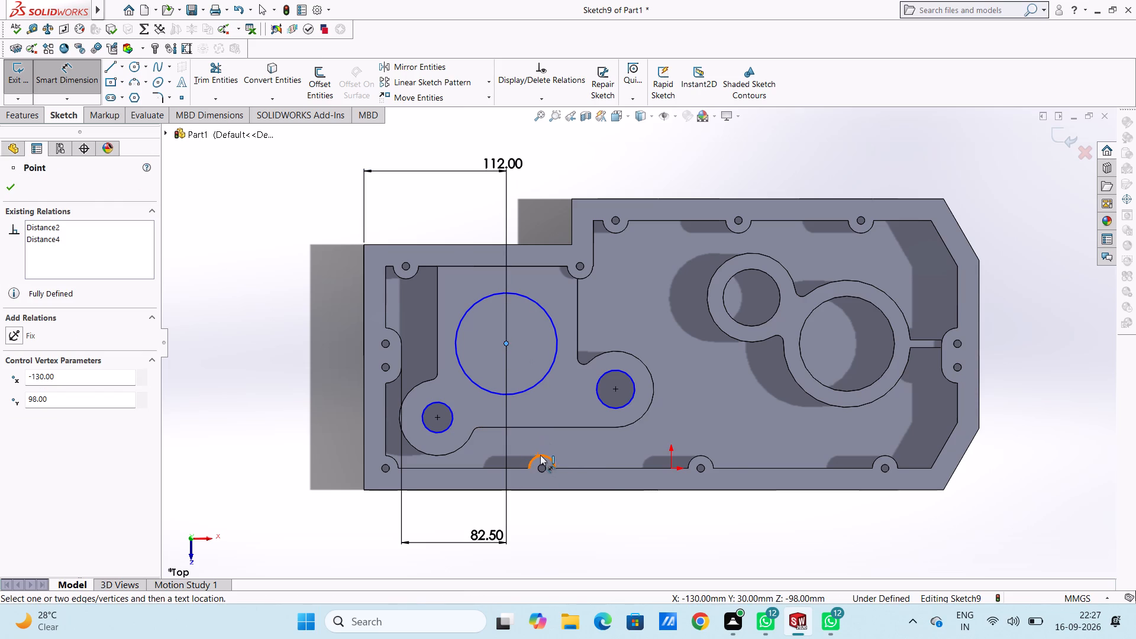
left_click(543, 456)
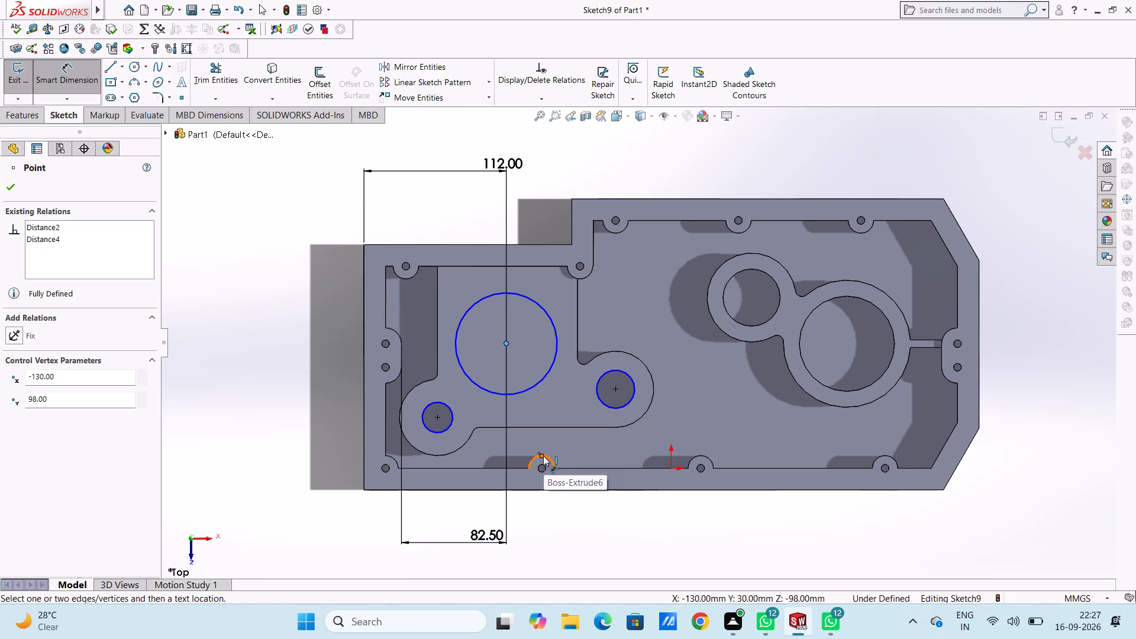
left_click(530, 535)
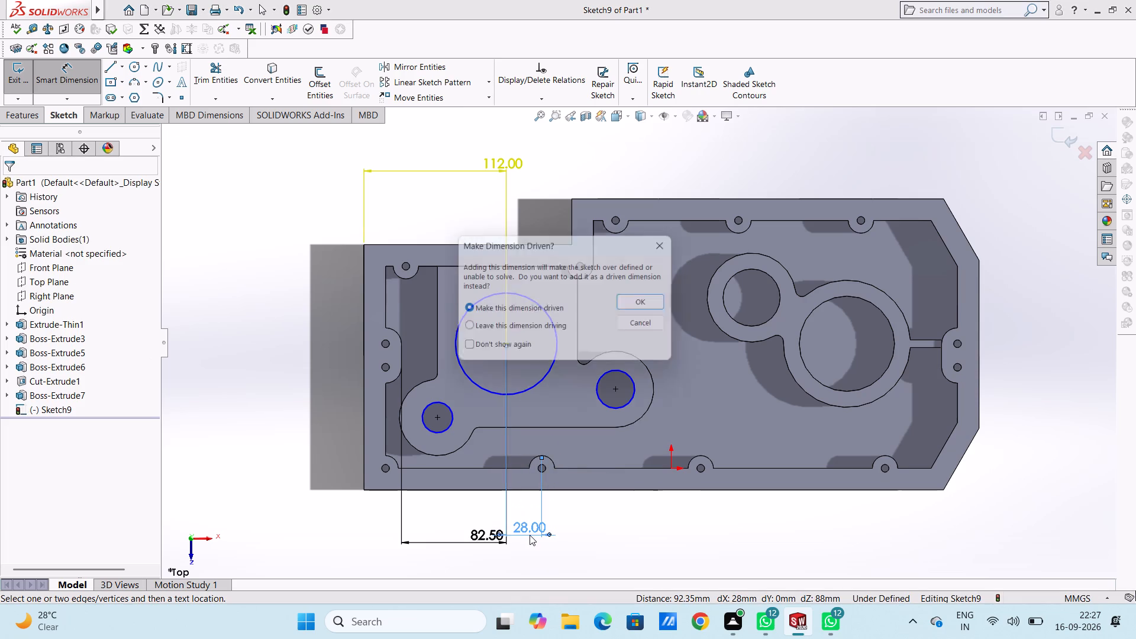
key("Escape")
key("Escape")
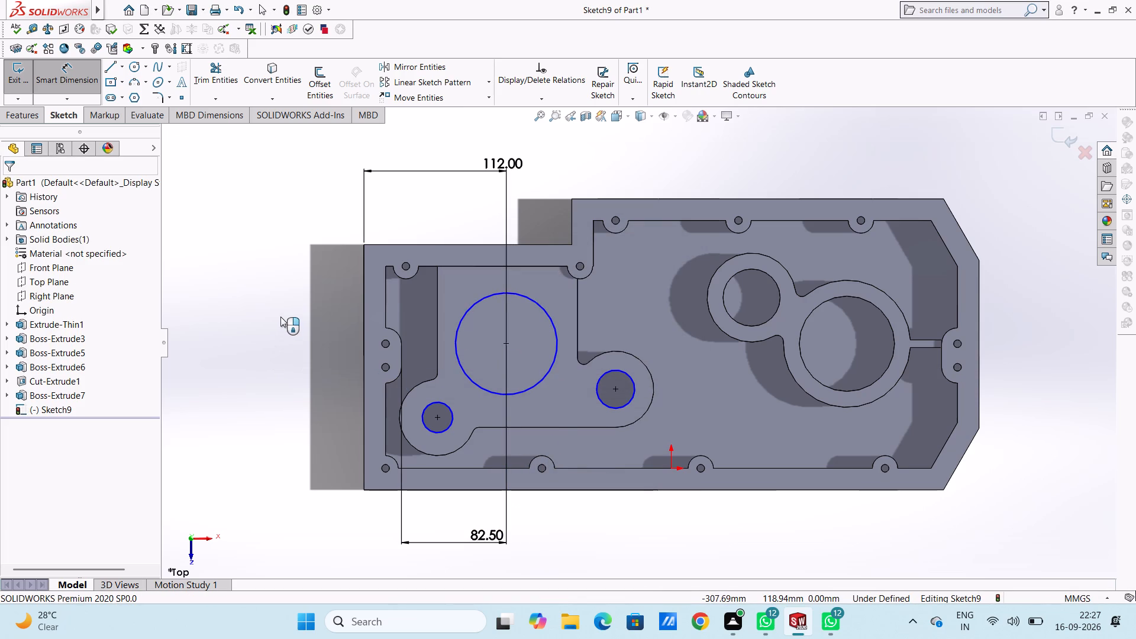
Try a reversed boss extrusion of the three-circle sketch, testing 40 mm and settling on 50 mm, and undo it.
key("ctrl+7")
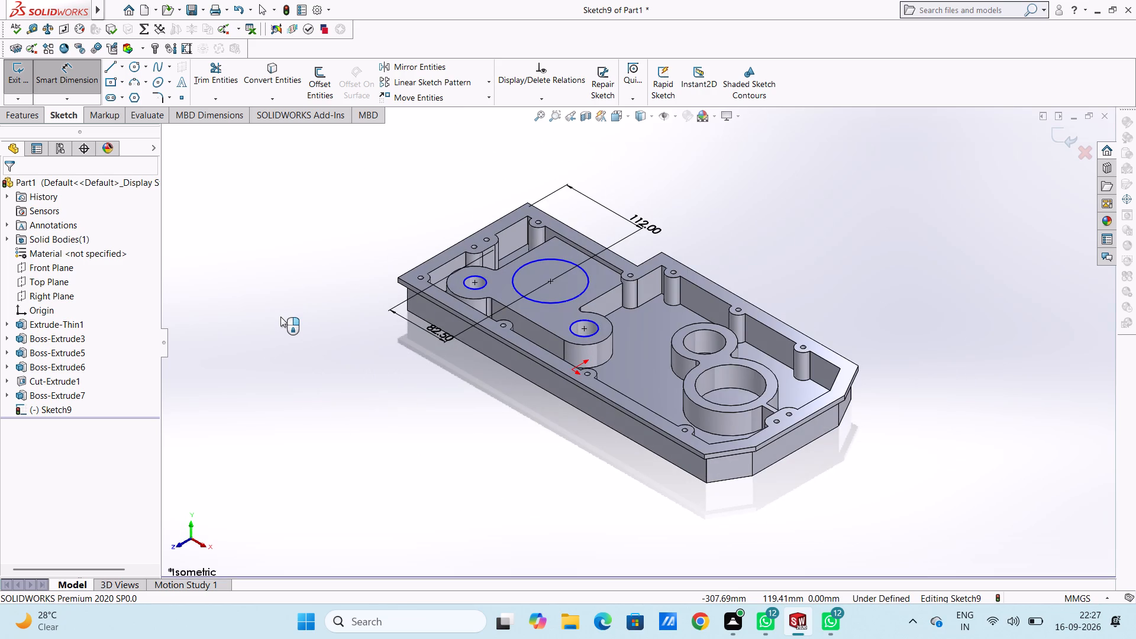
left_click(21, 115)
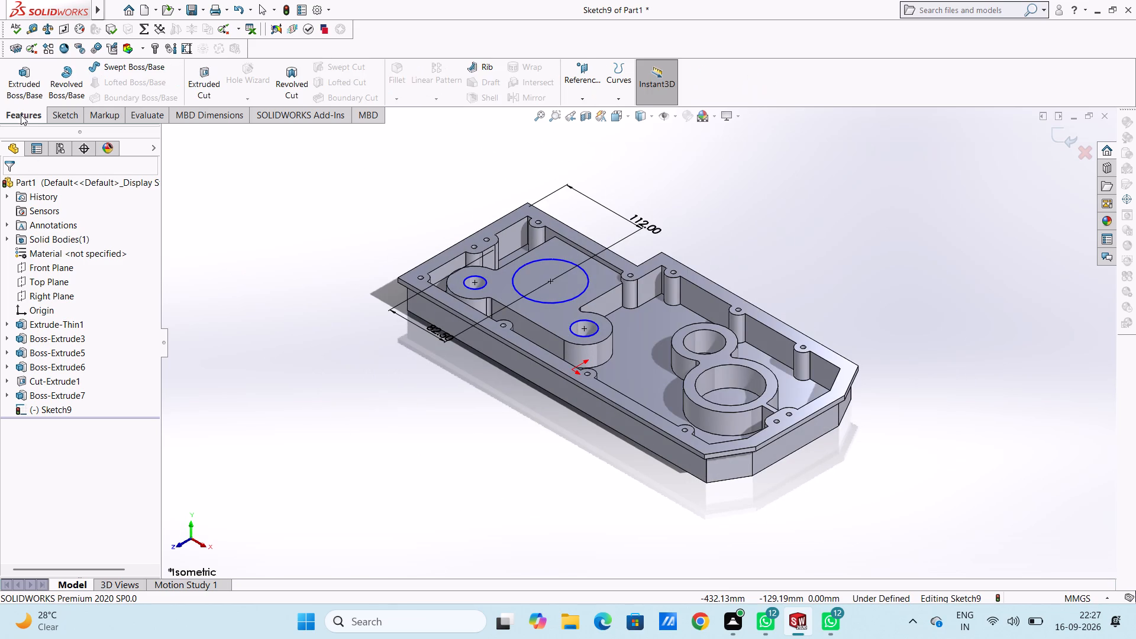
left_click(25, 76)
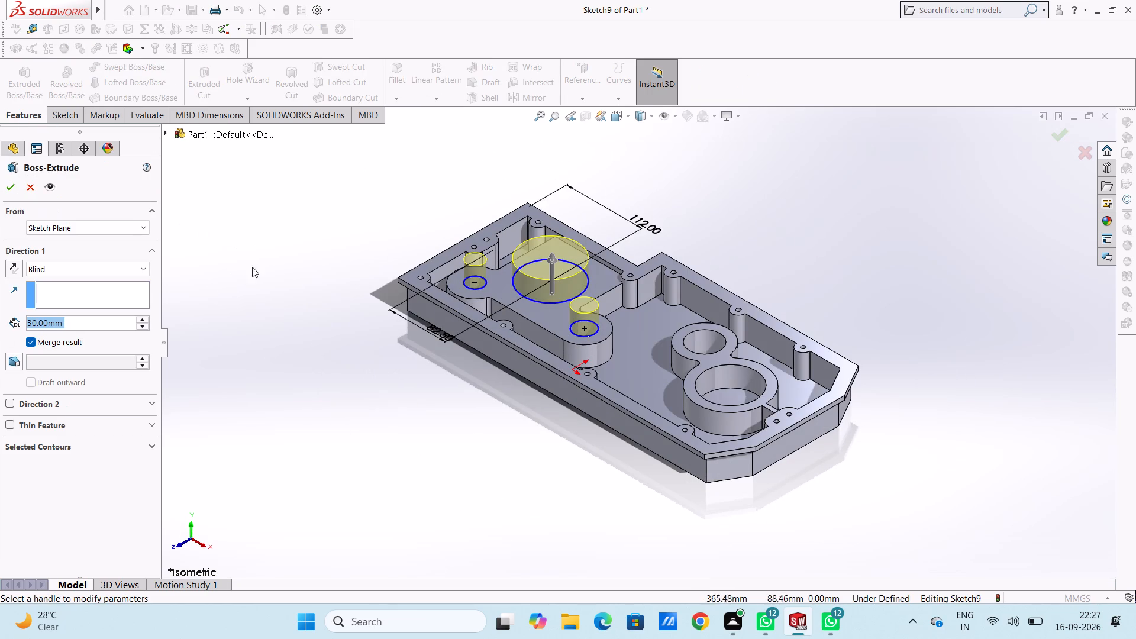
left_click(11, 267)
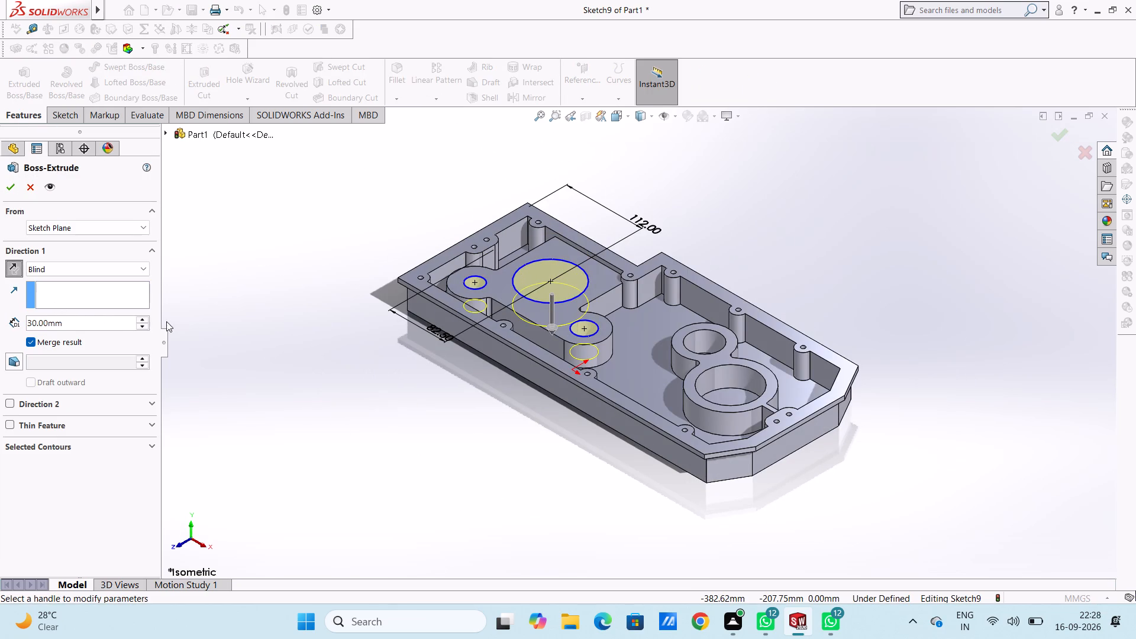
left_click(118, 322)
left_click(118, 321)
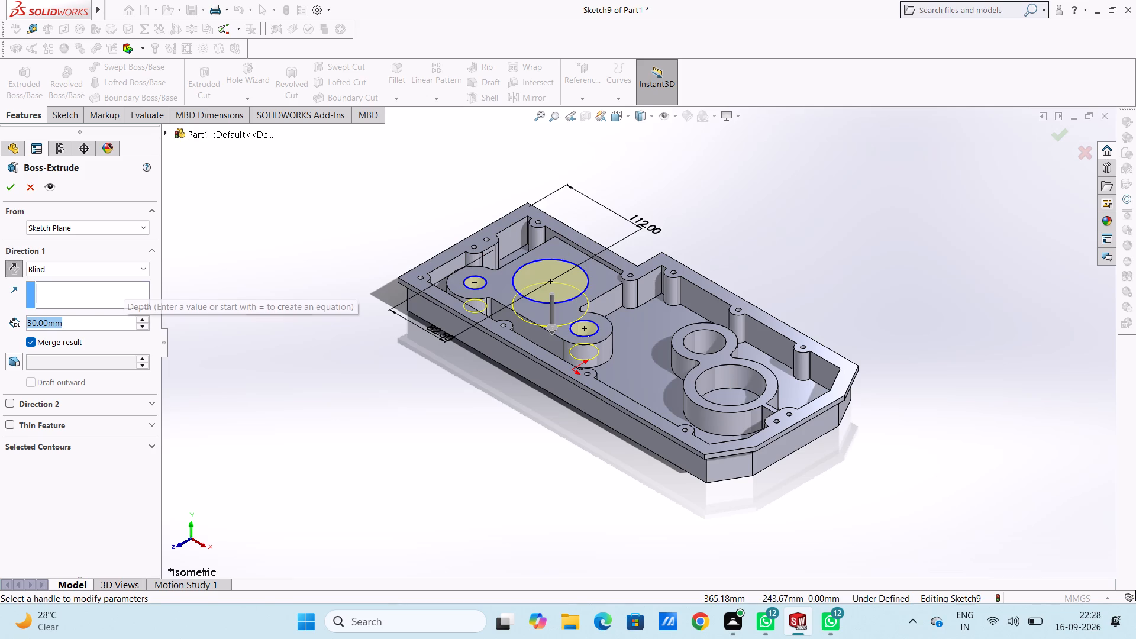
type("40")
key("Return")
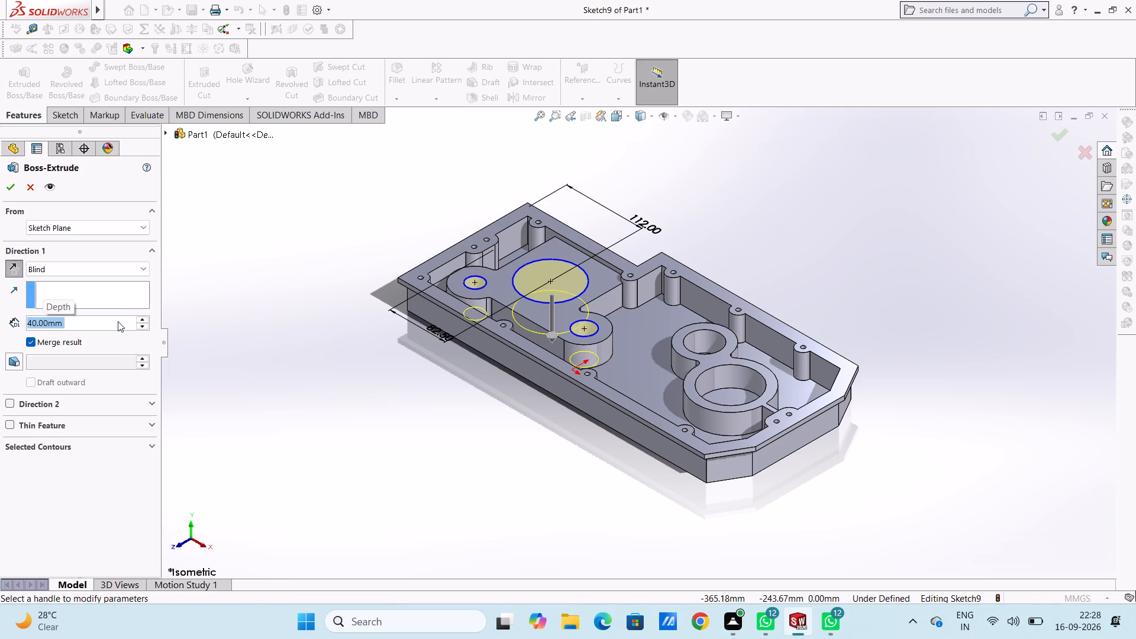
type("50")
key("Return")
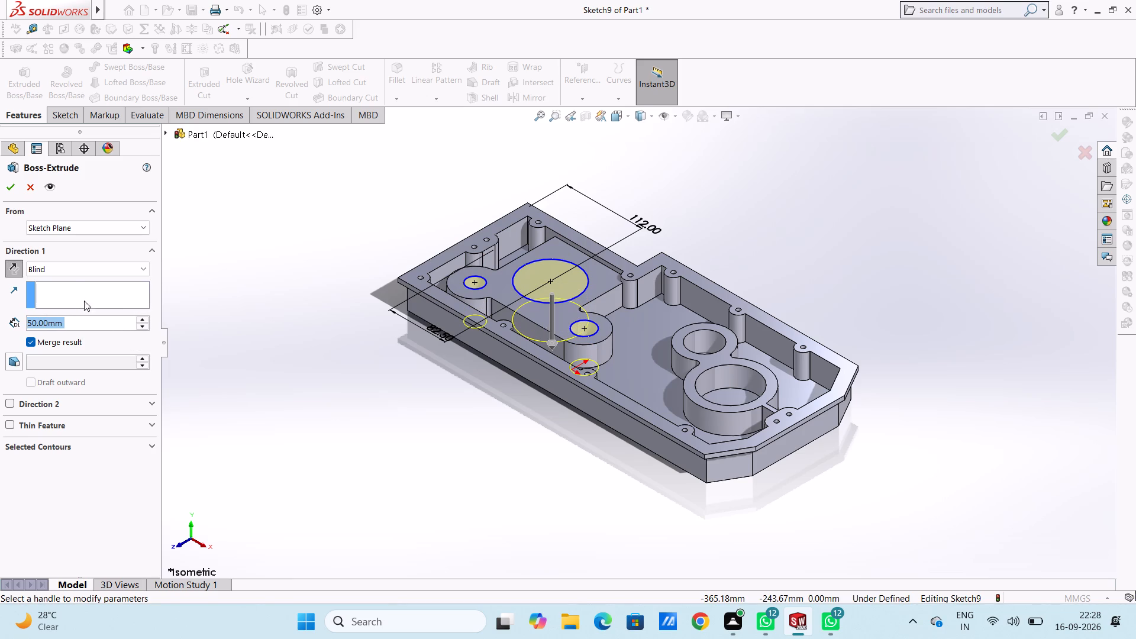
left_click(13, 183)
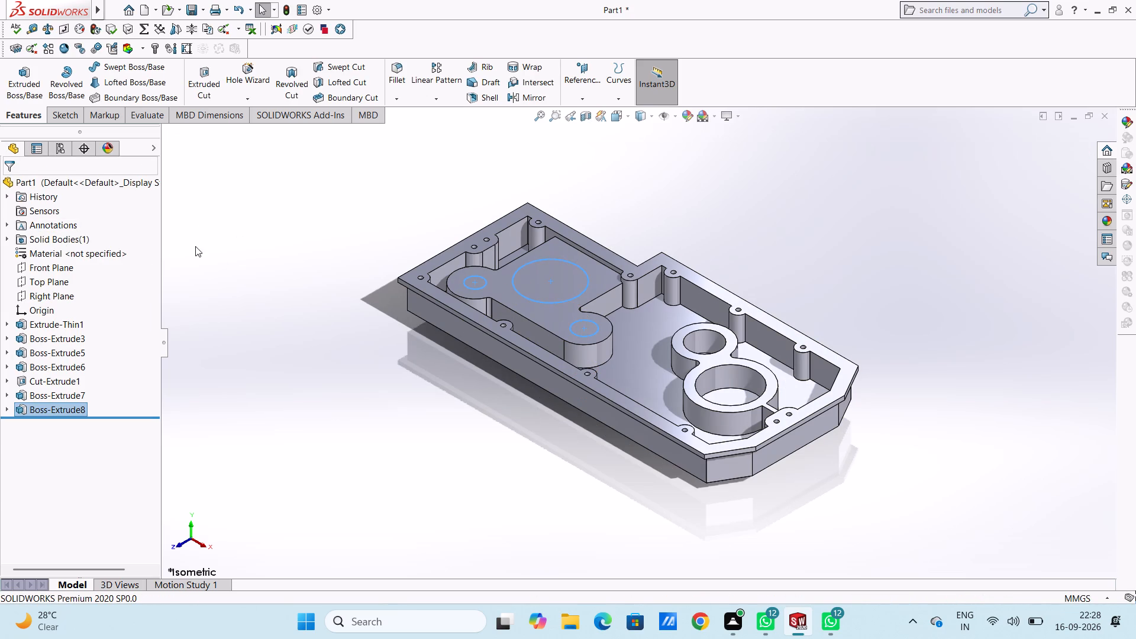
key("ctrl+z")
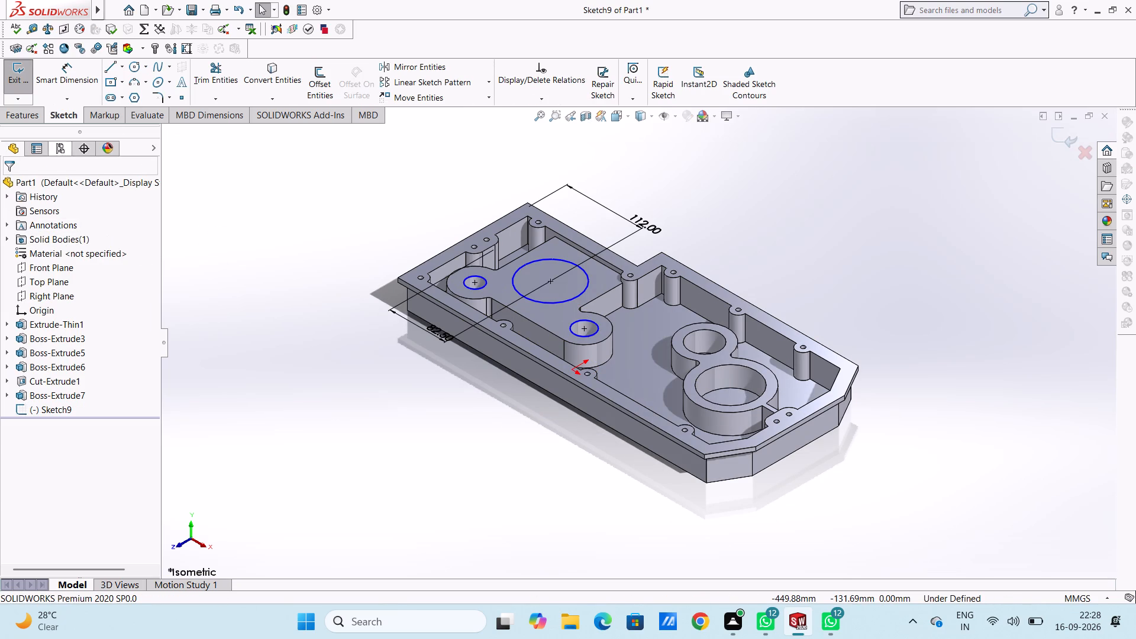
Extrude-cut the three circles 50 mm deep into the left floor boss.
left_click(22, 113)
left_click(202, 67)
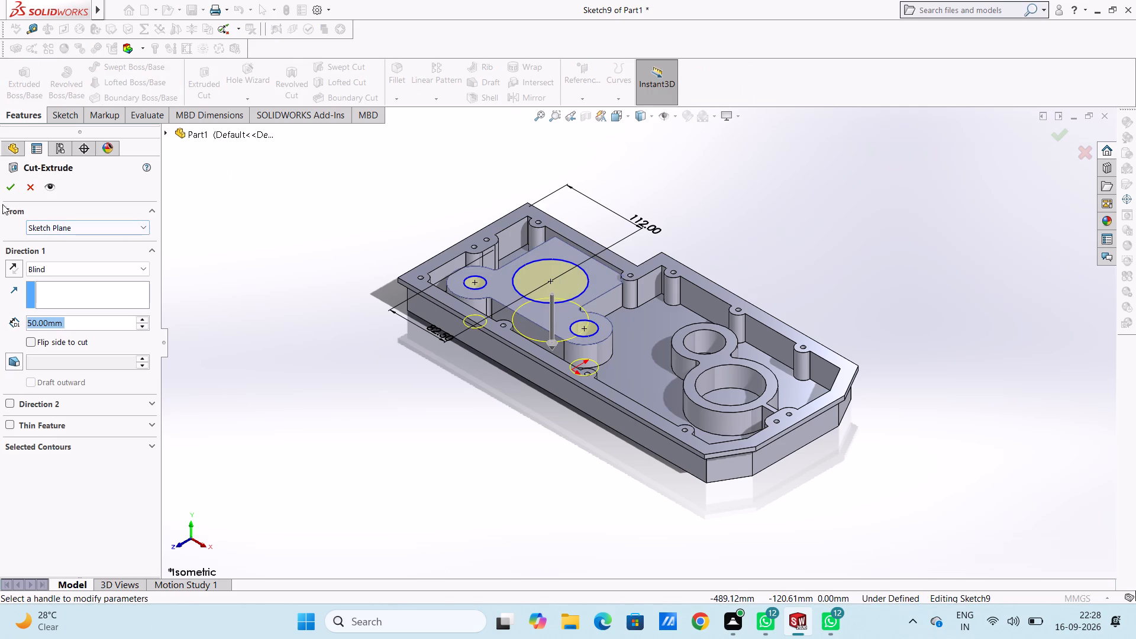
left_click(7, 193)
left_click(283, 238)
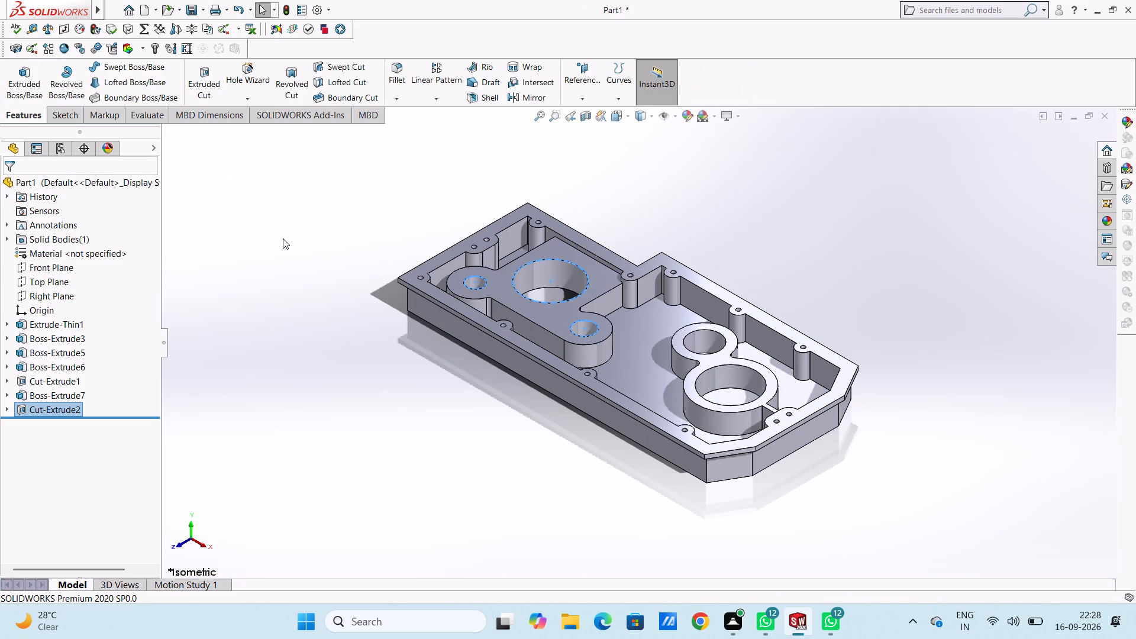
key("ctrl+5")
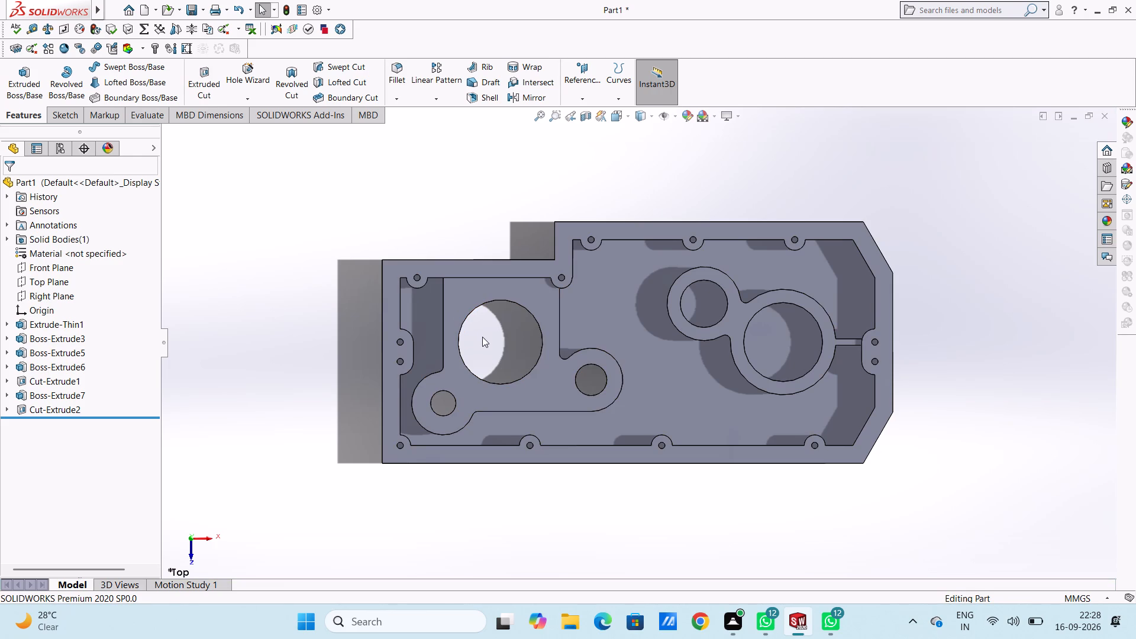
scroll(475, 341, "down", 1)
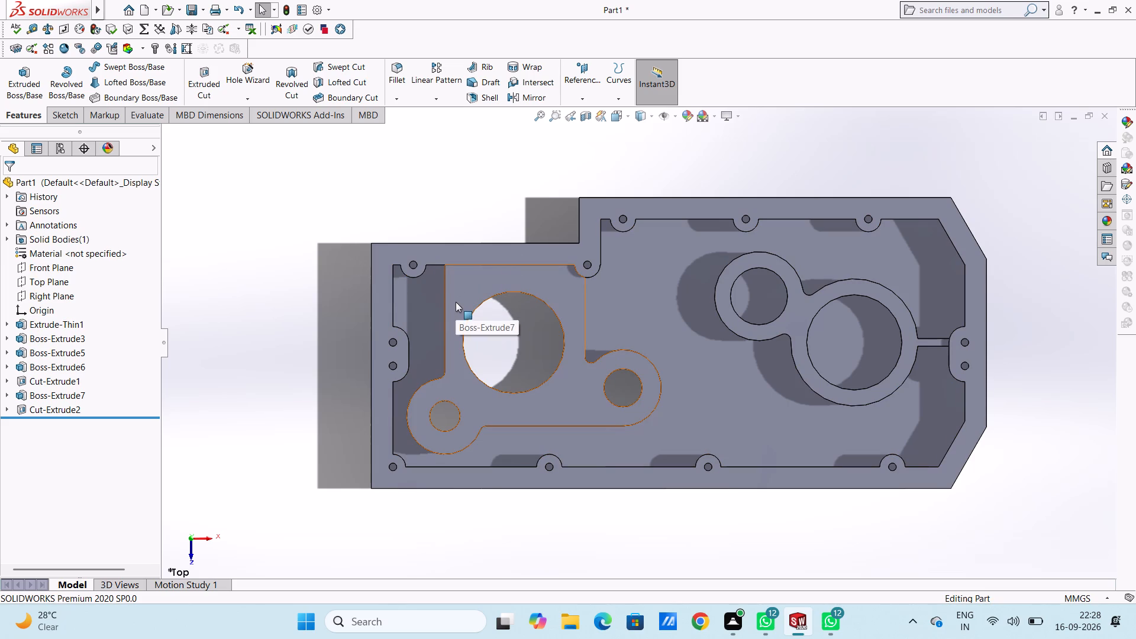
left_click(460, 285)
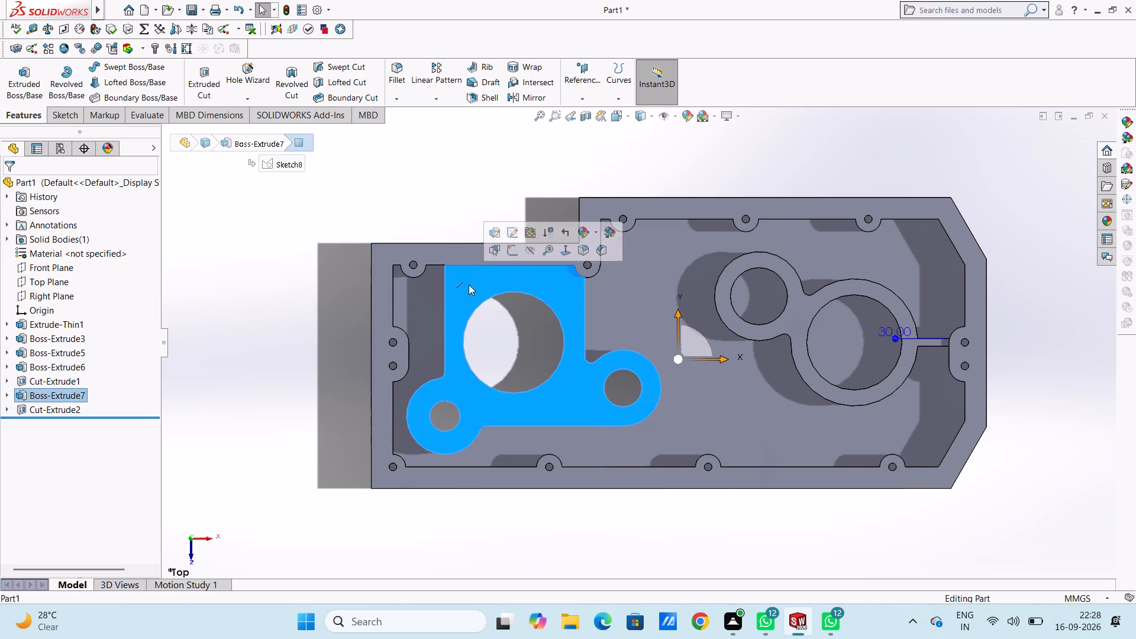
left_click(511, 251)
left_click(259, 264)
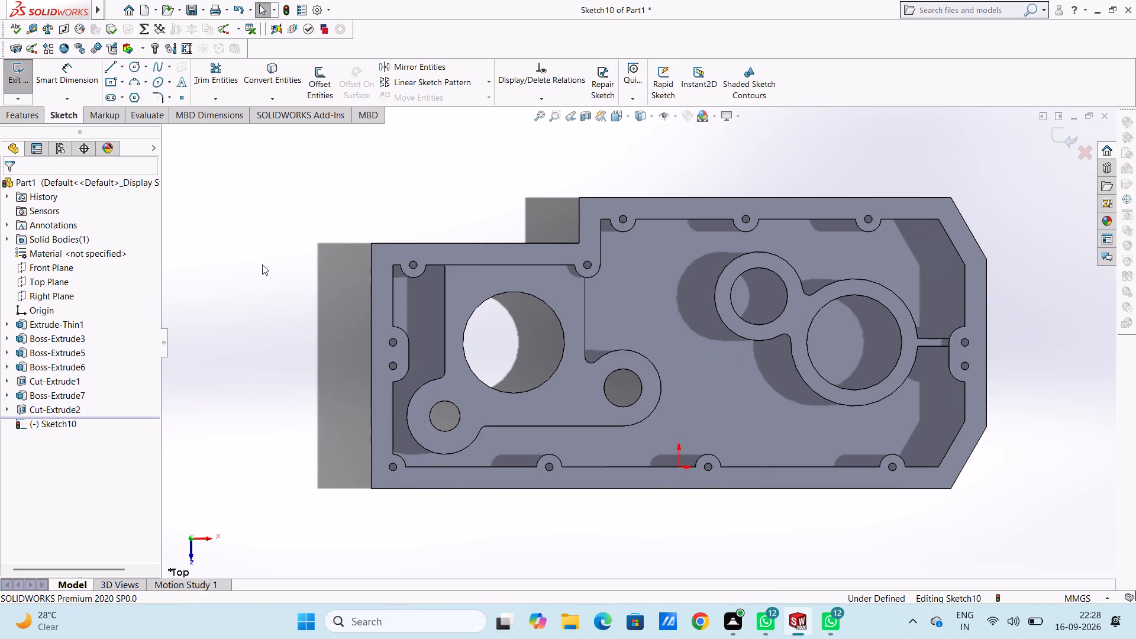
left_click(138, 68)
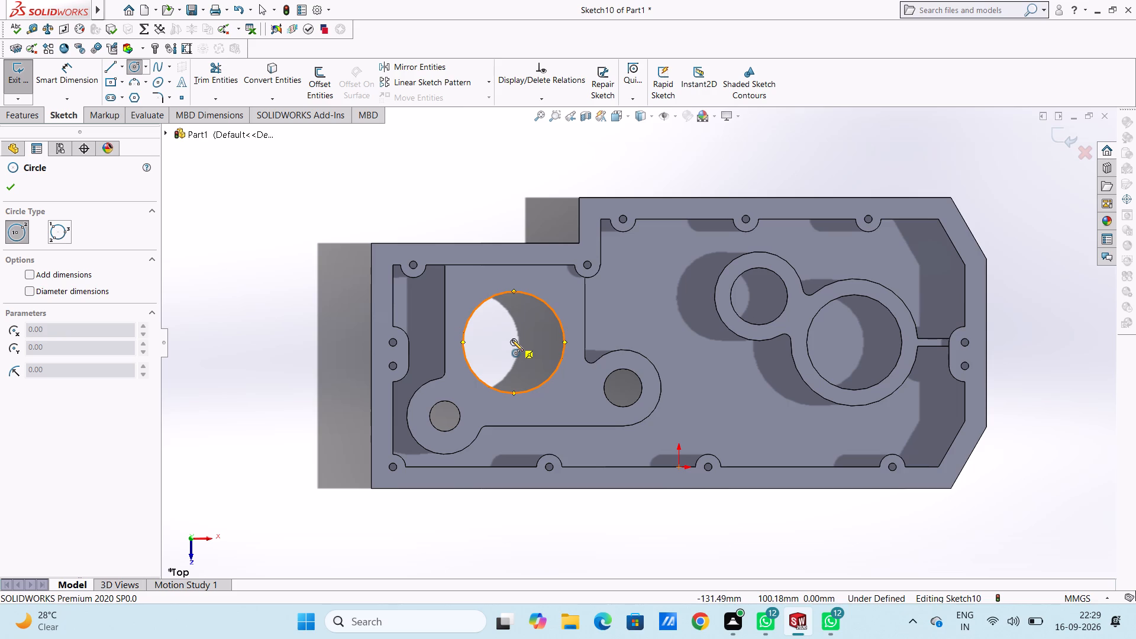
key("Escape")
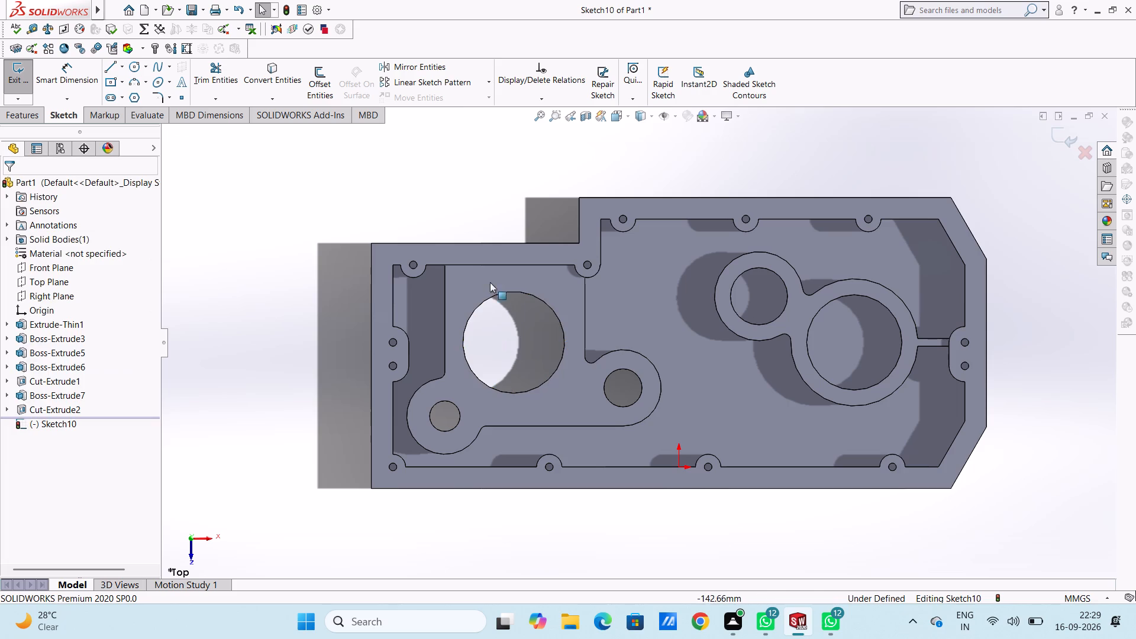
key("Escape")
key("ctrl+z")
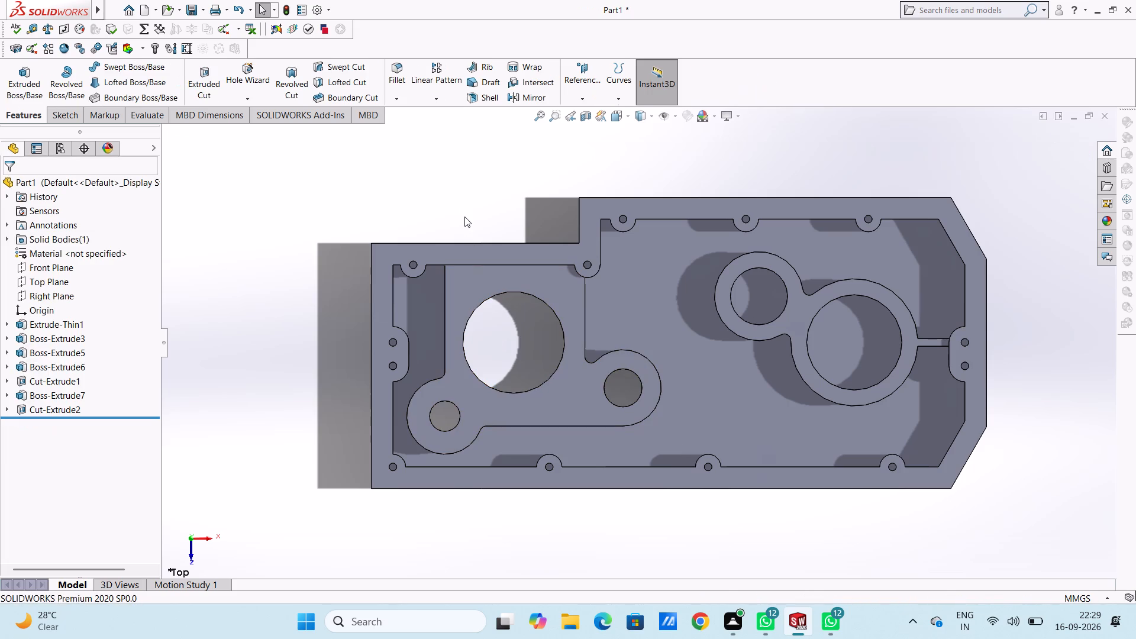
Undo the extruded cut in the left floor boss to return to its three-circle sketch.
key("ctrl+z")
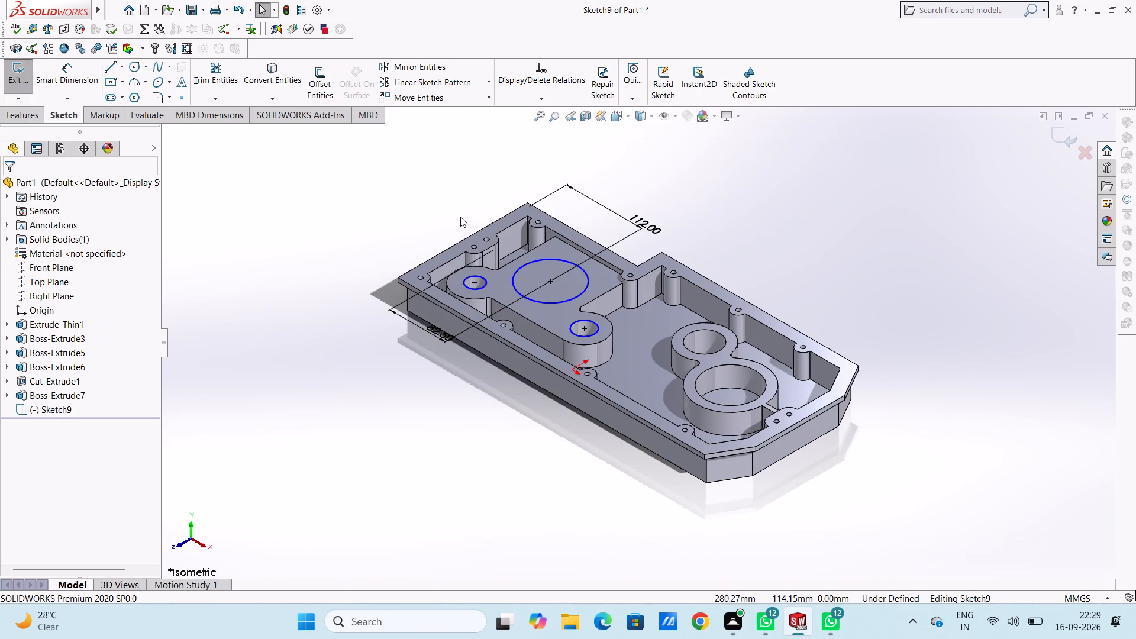
Dimension the large circle on the left floor boss with a diameter of 70 mm.
key("ctrl+5")
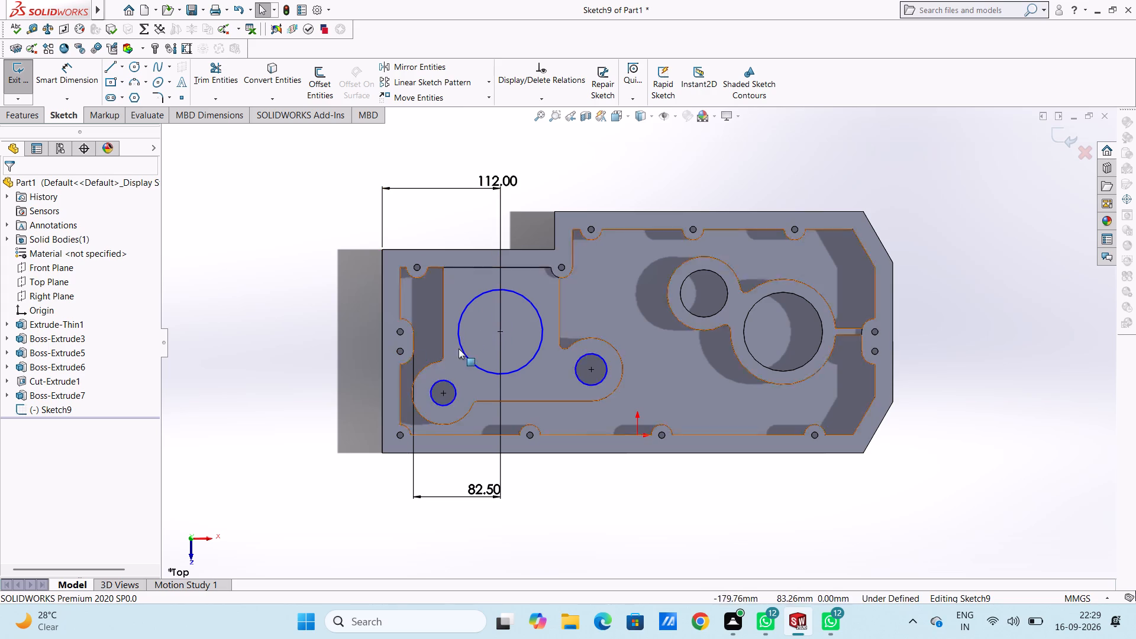
left_click(56, 72)
left_click(540, 346)
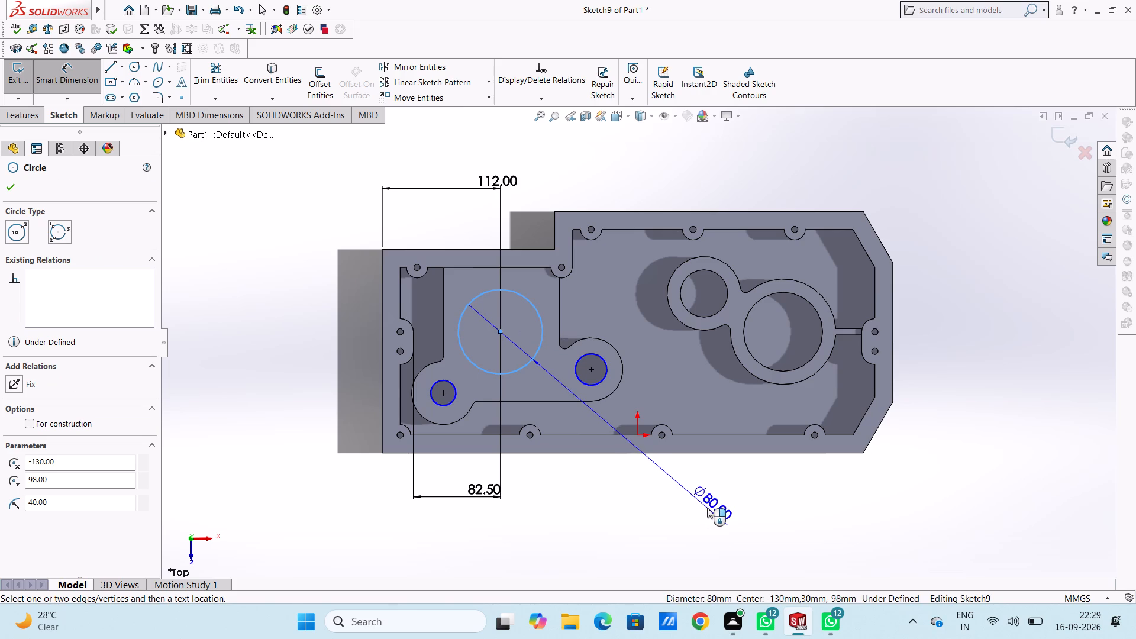
left_click(707, 508)
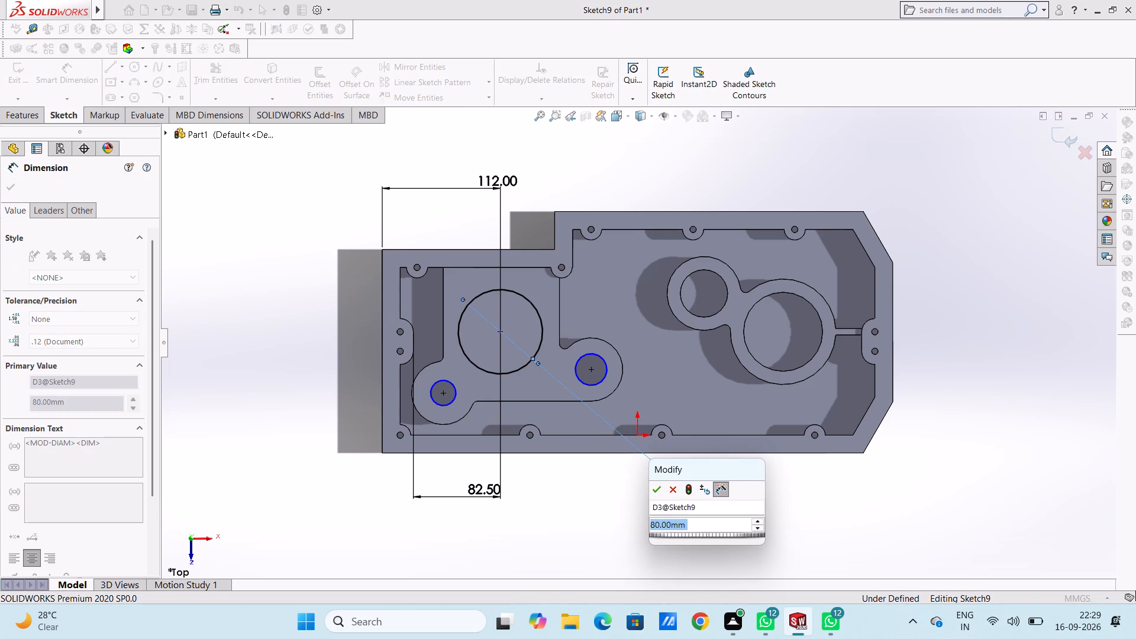
type("70")
key("Return")
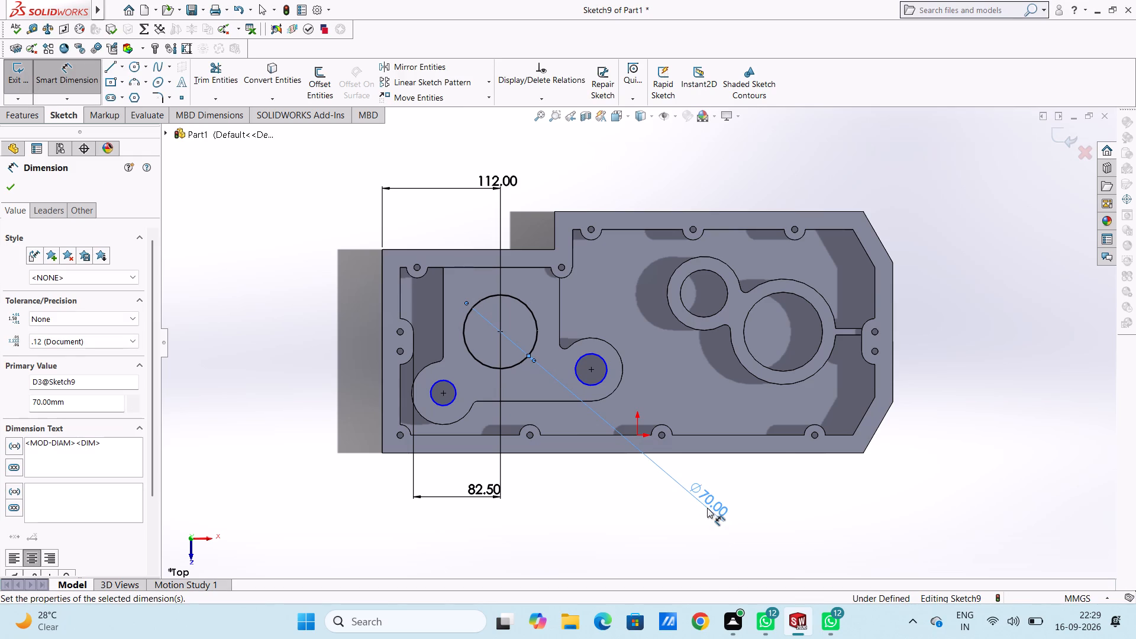
left_click(592, 527)
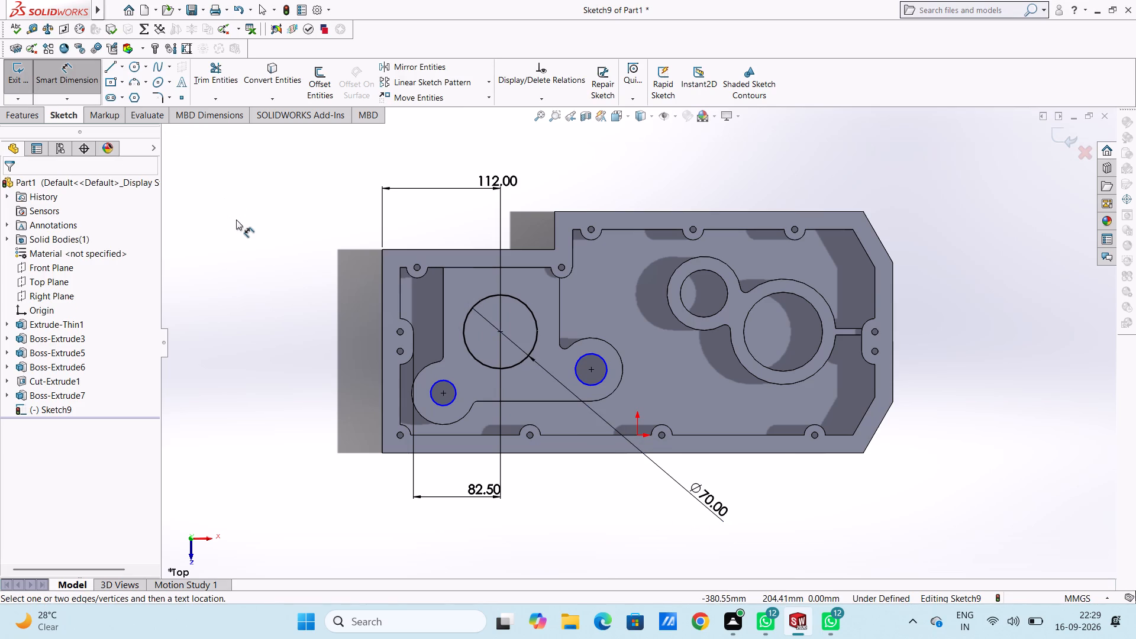
key("Escape")
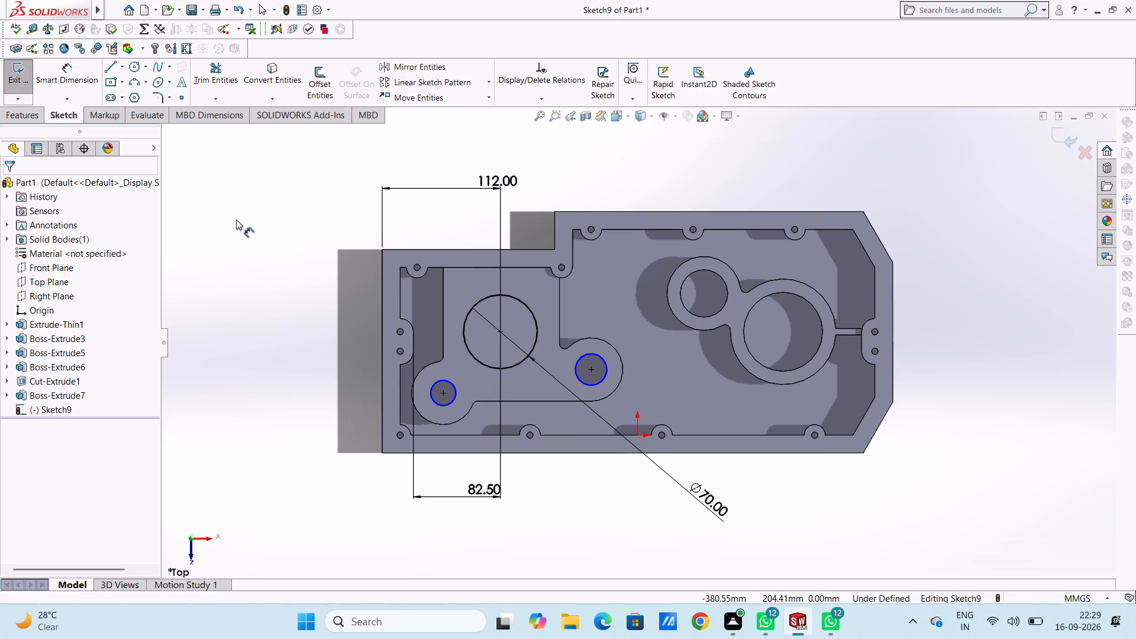
Extrude-cut the three circles 50 mm deep into the left floor boss.
key("ctrl+7")
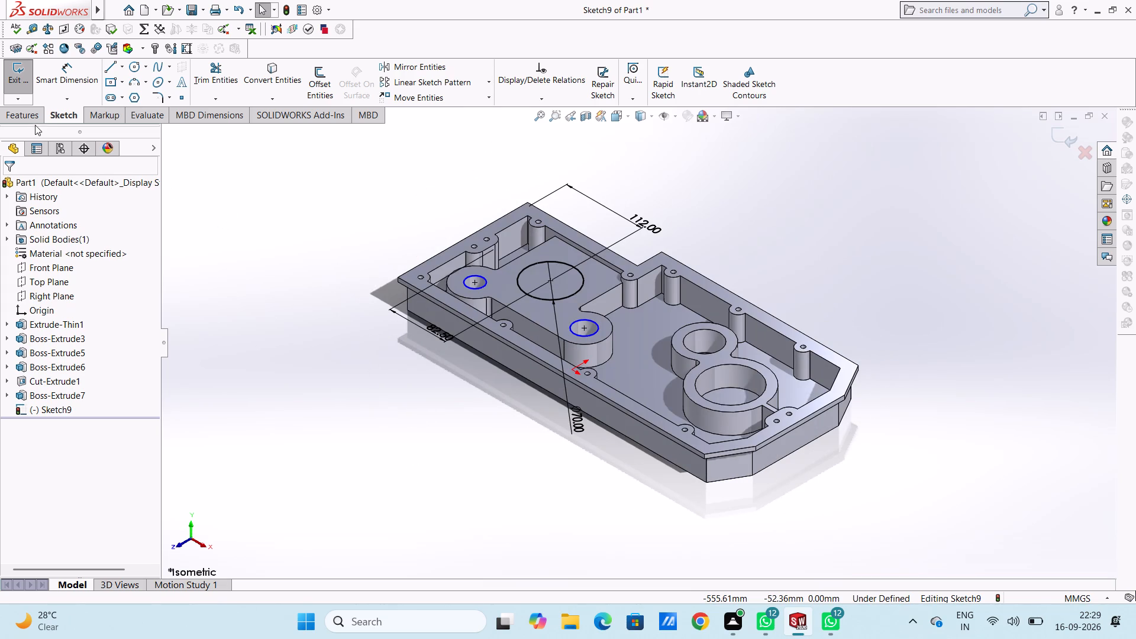
left_click(33, 119)
left_click(215, 86)
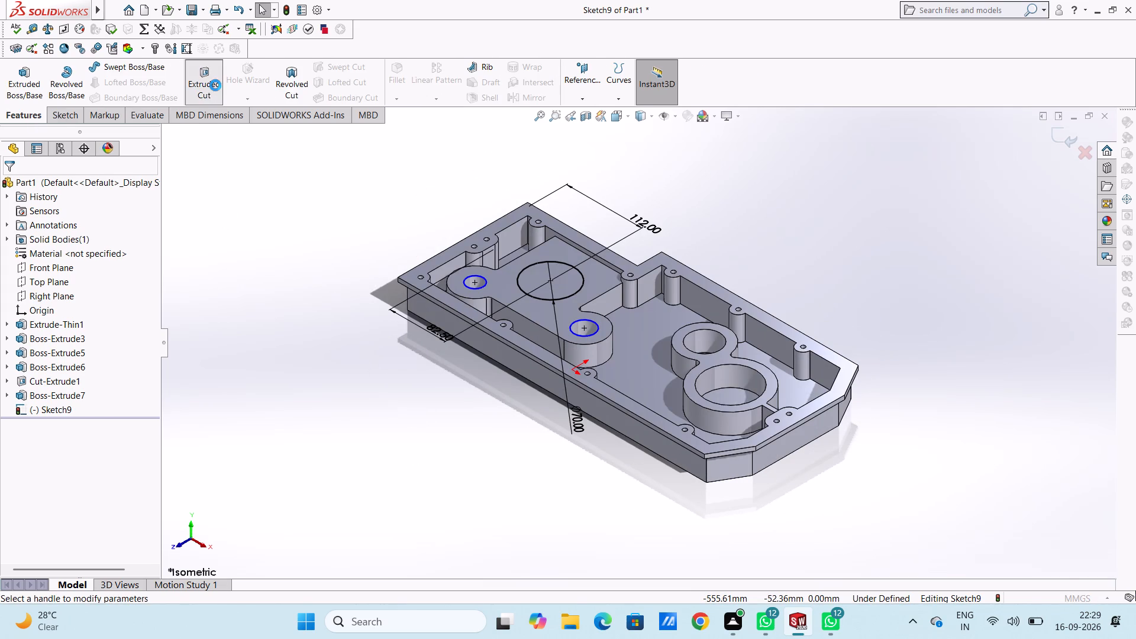
left_click(7, 188)
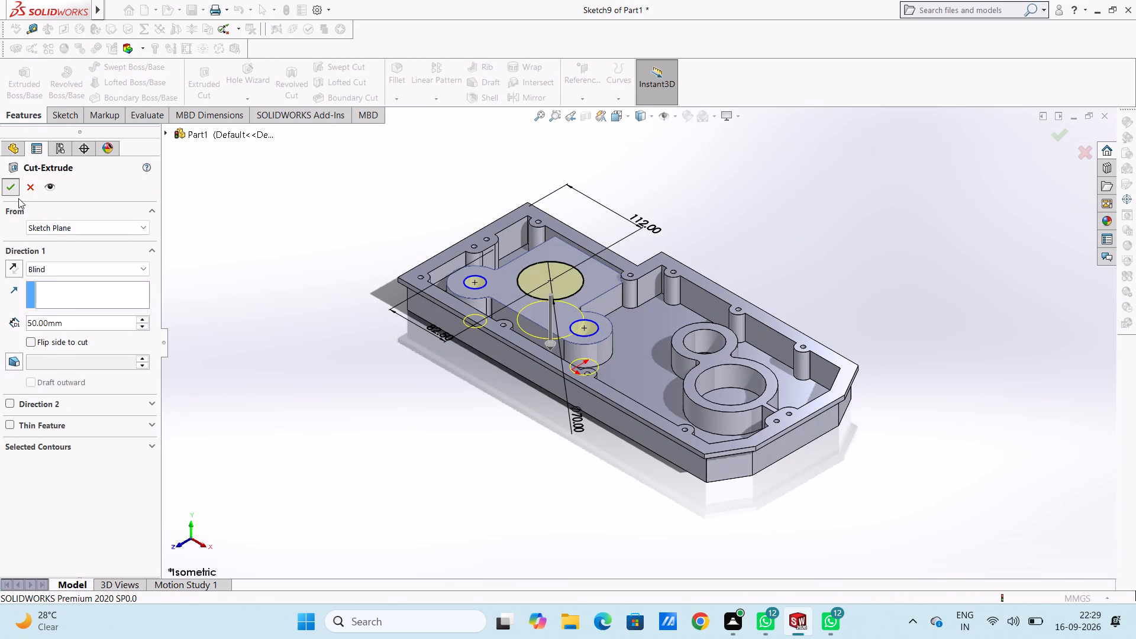
left_click(298, 260)
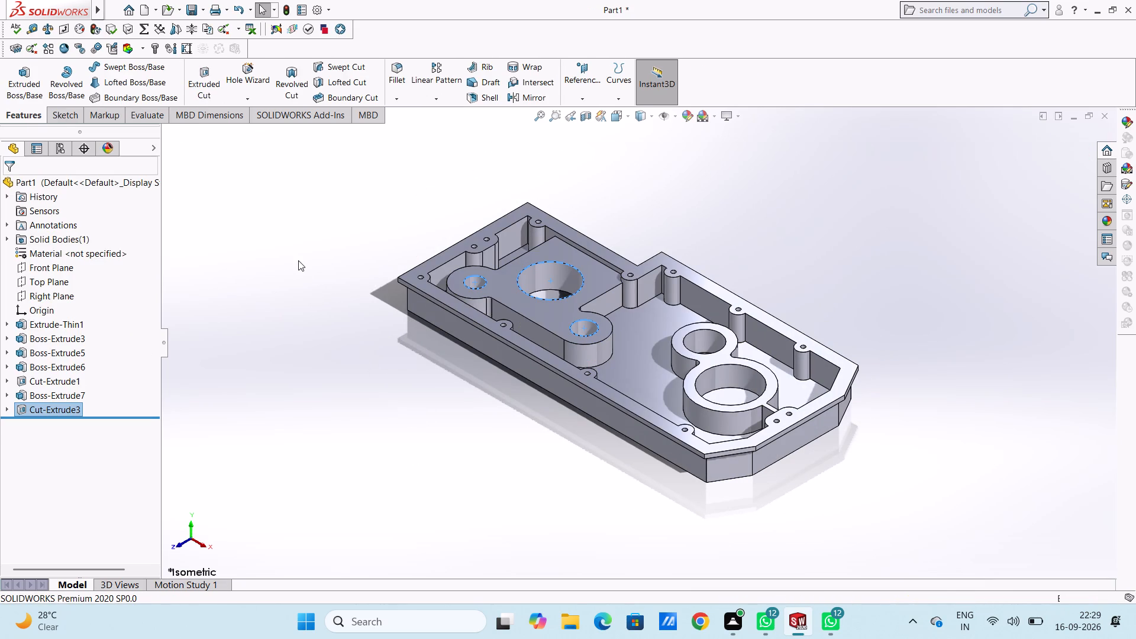
Start a sketch on the left floor boss's top face and draw a 40 mm radius circle concentric with its large hole.
key("ctrl+5")
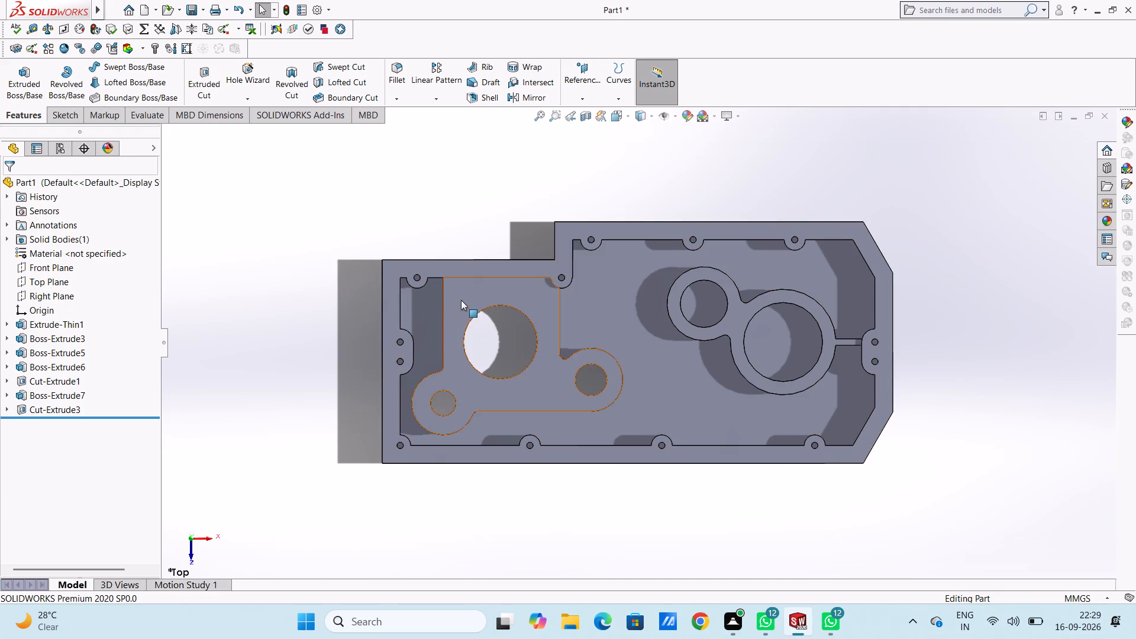
left_click(461, 298)
left_click(512, 264)
left_click(433, 198)
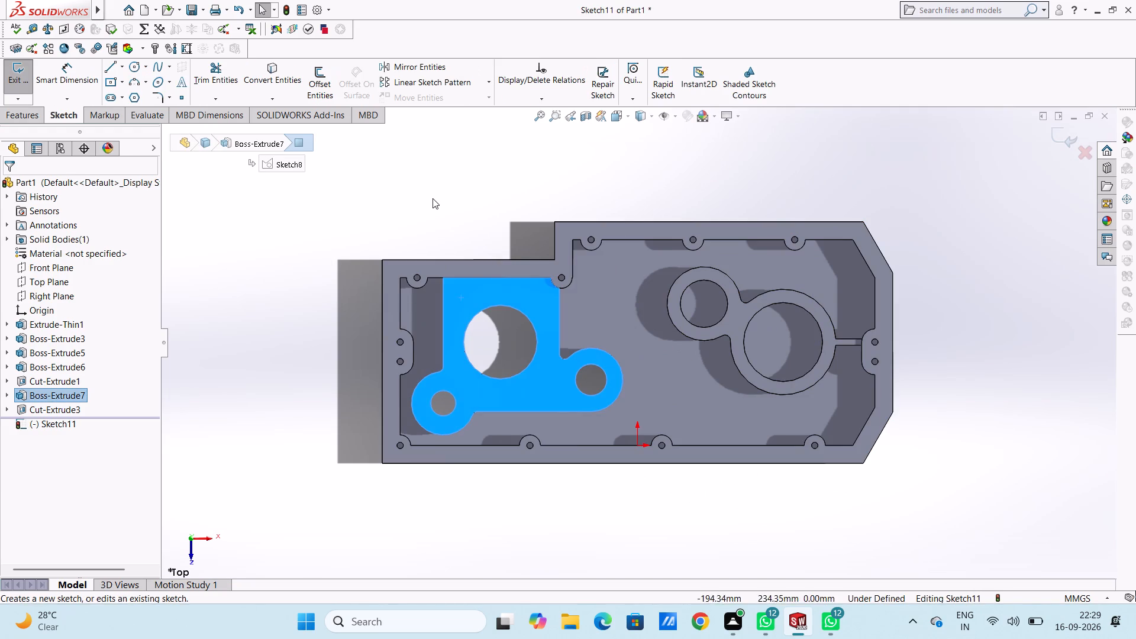
left_click(140, 68)
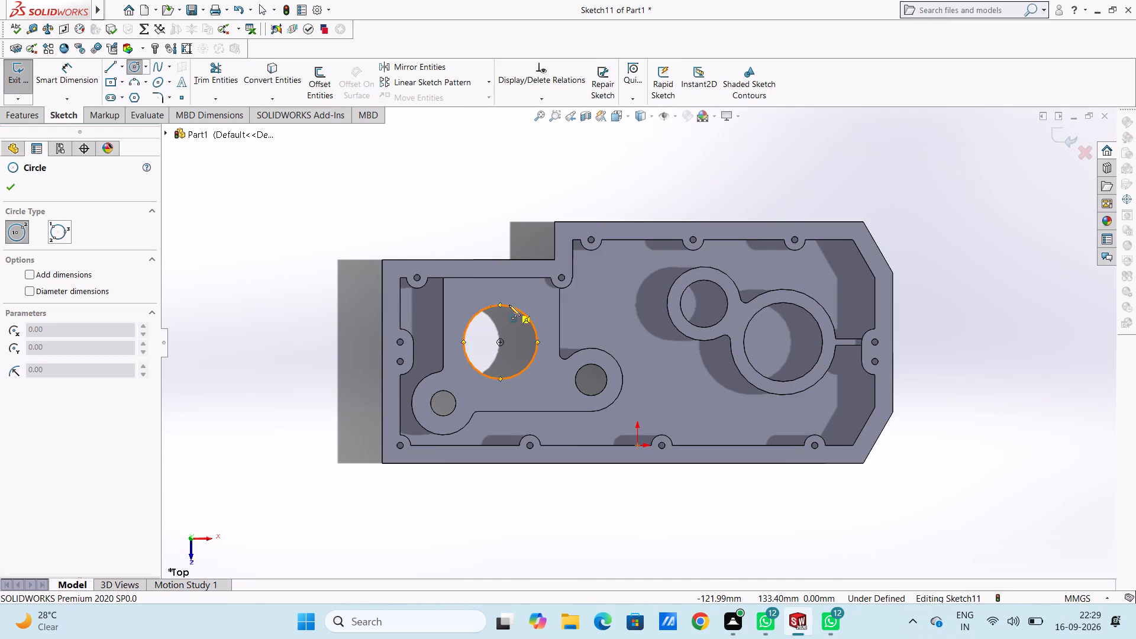
left_click(500, 341)
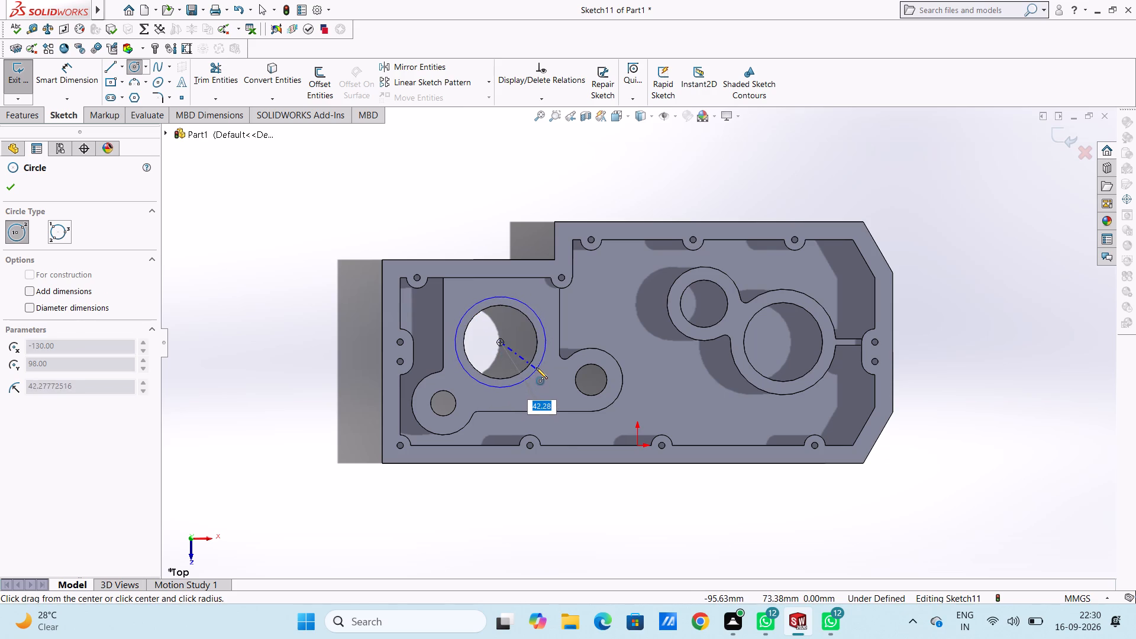
type("40")
key("Return")
key("Escape")
key("Escape")
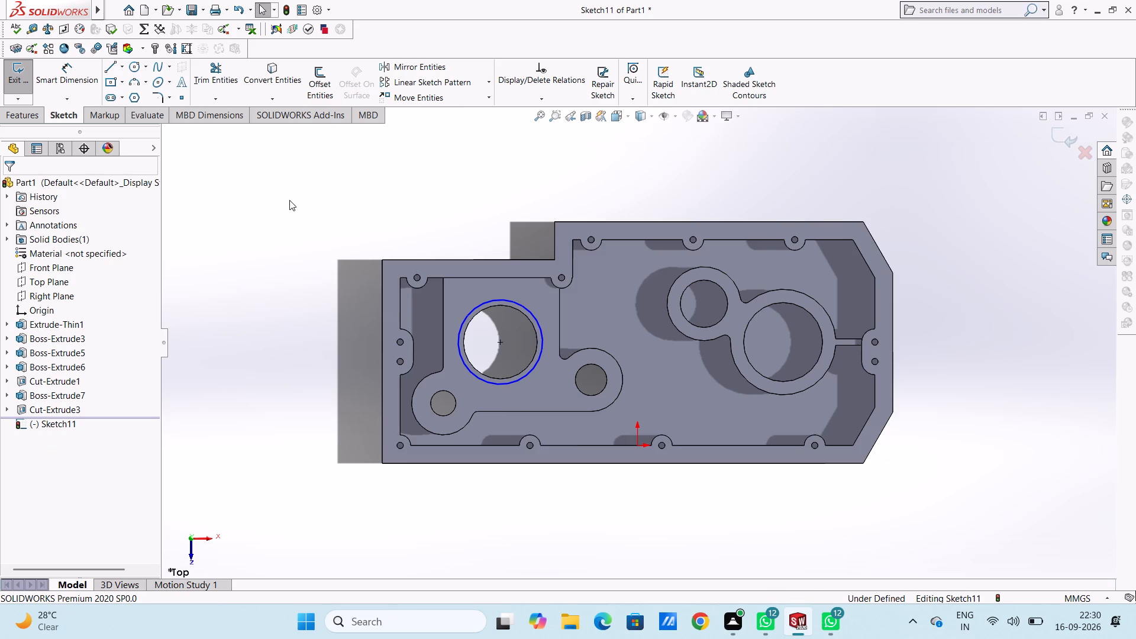
key("ctrl+7")
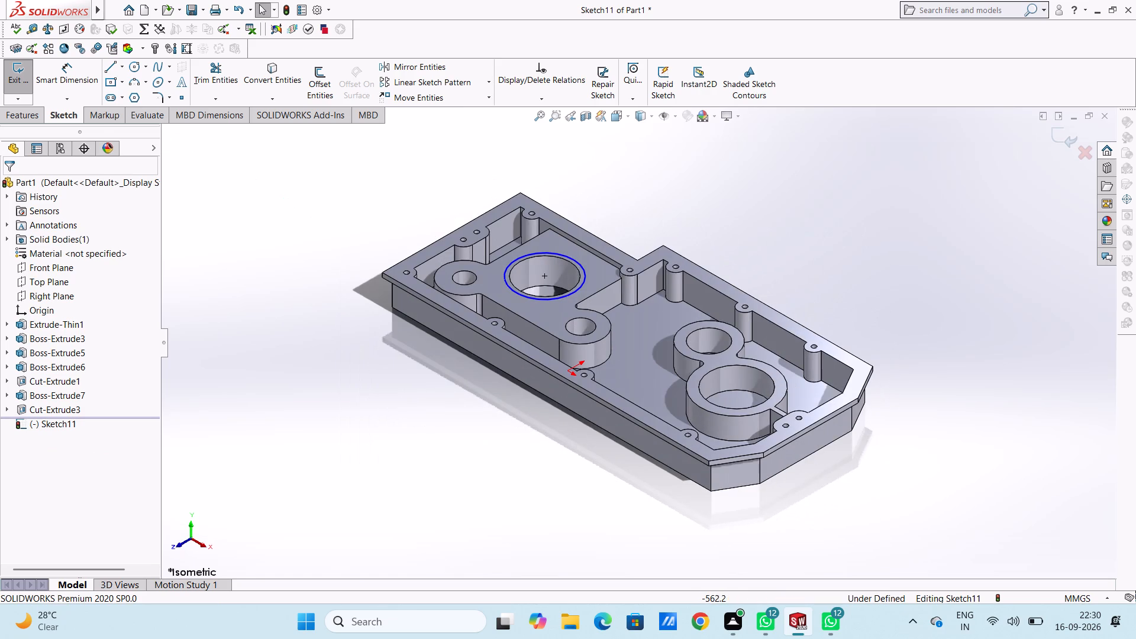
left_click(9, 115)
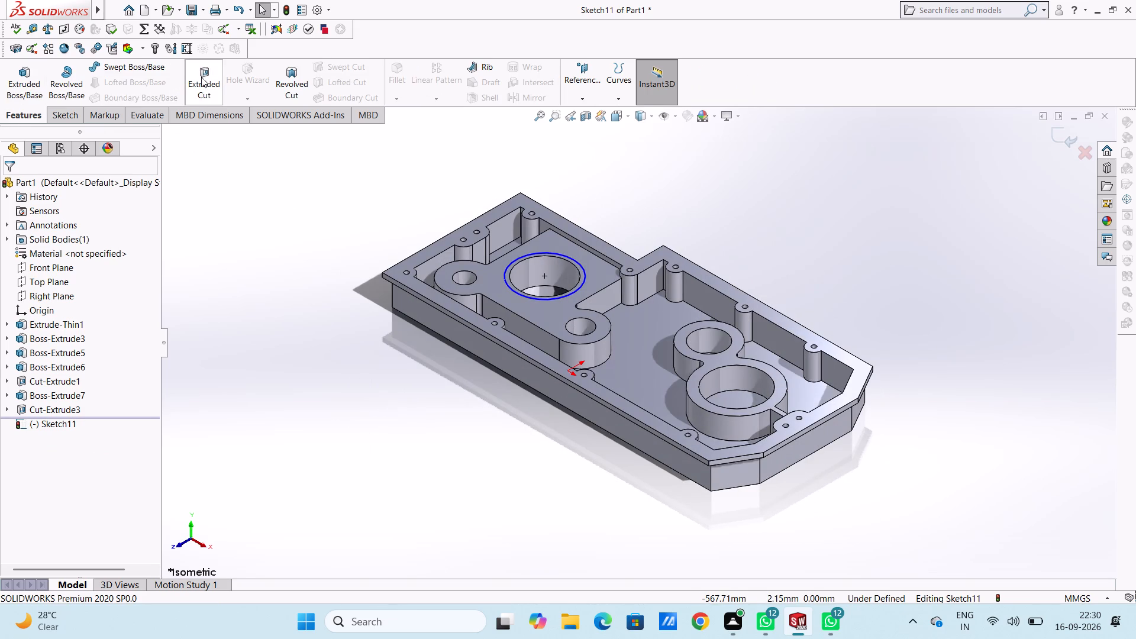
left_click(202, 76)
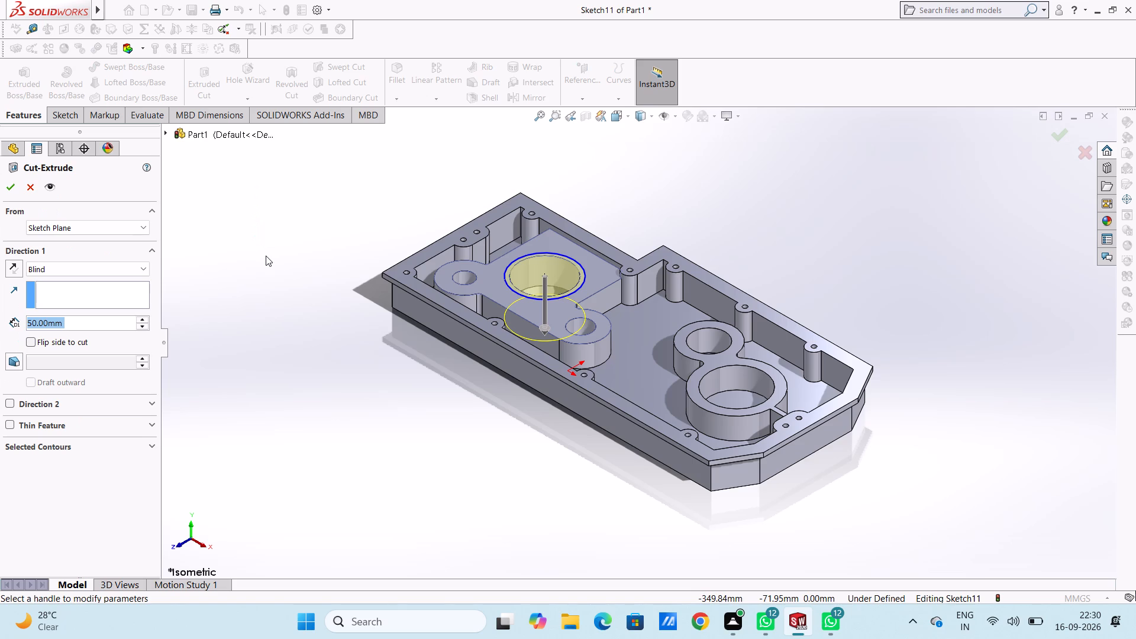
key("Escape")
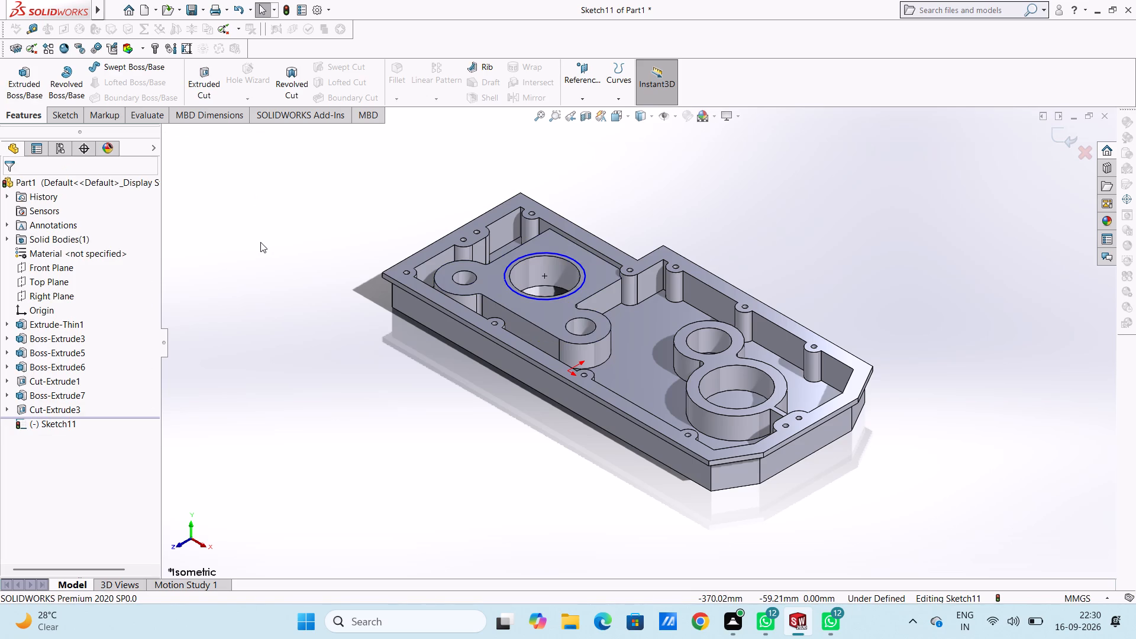
Draw a second concentric circle of 35 mm radius in the sketch, matching the edge of the left floor boss's large hole.
key("ctrl+5")
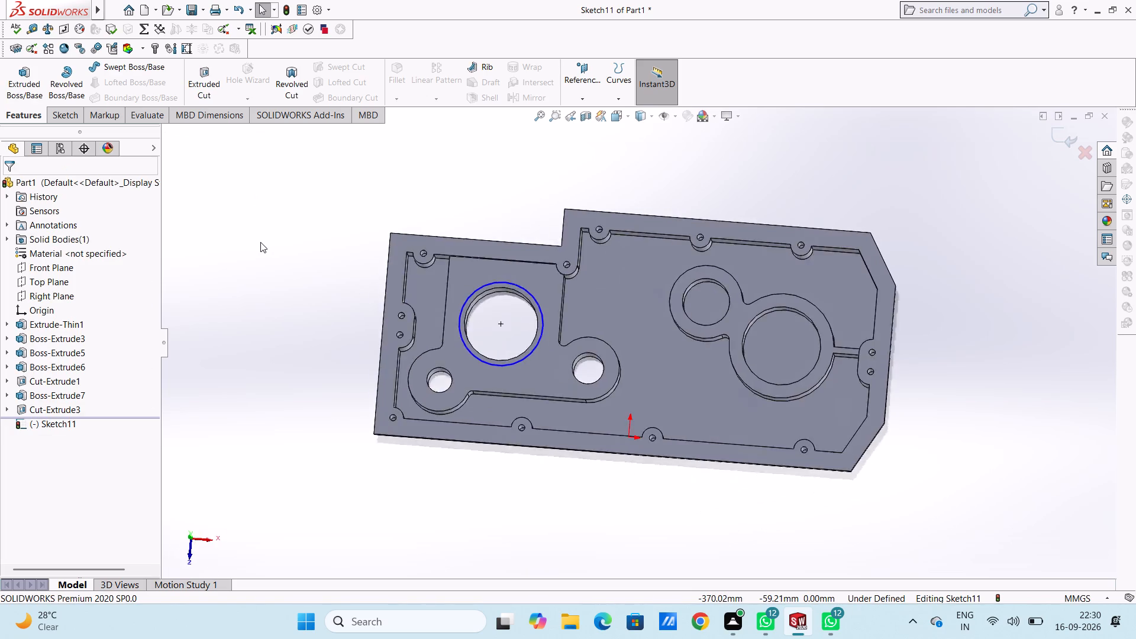
left_click(56, 118)
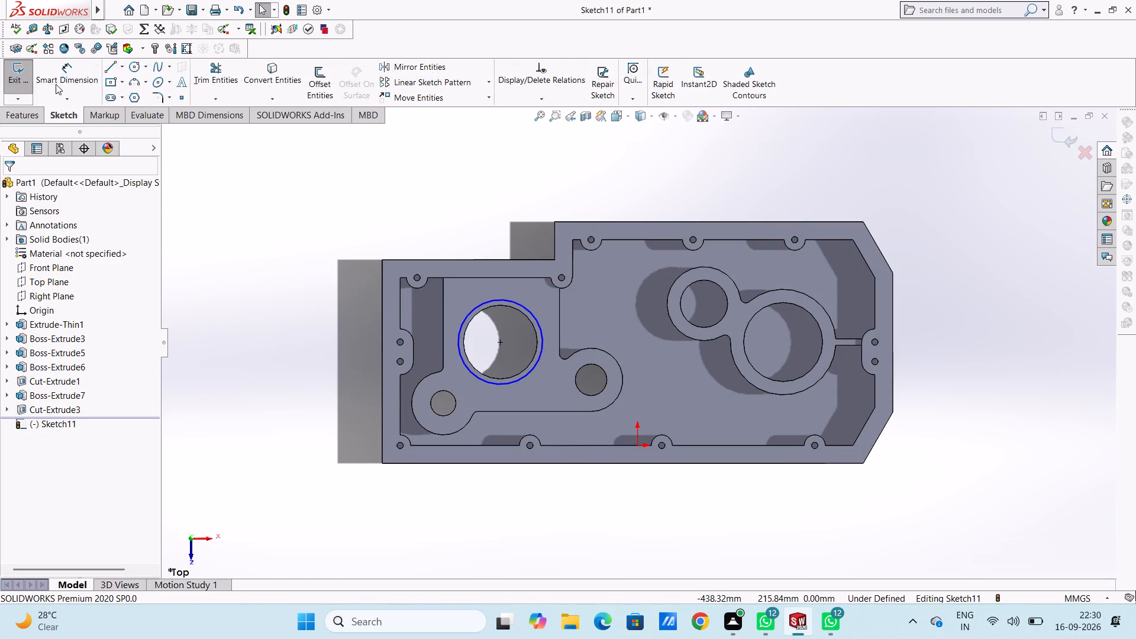
left_click(132, 67)
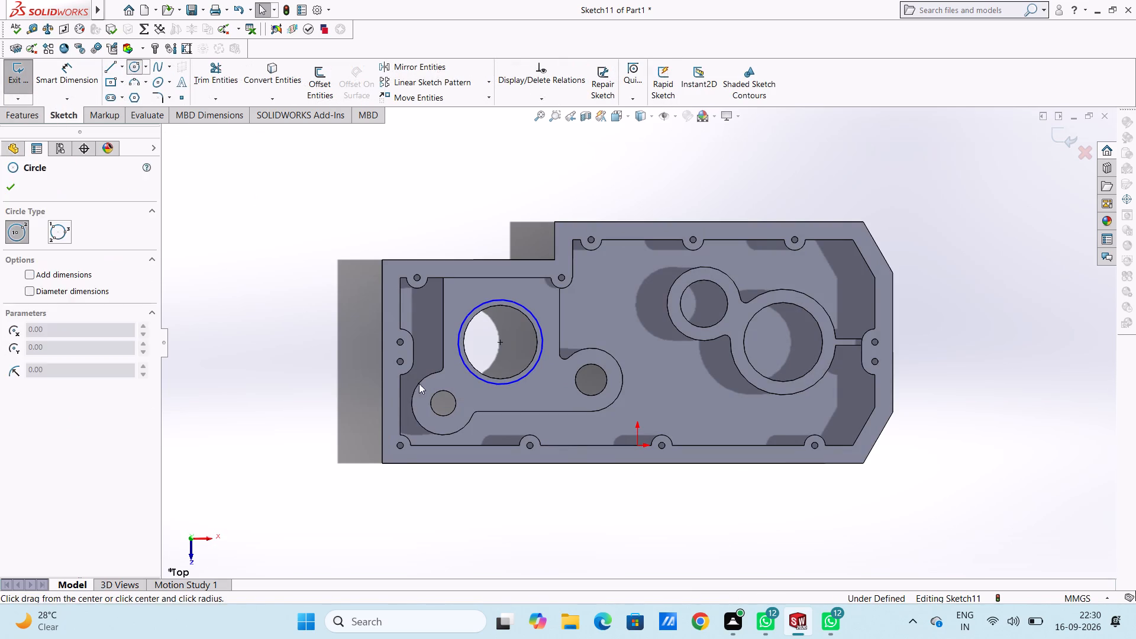
left_click(499, 342)
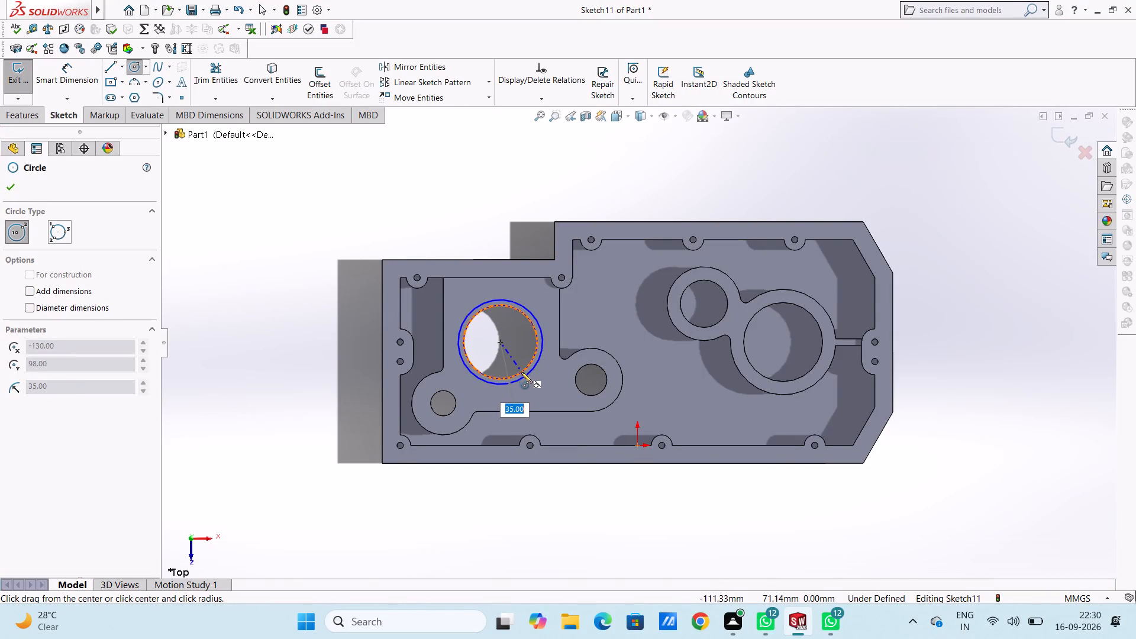
left_click(522, 372)
key("Escape")
key("Escape")
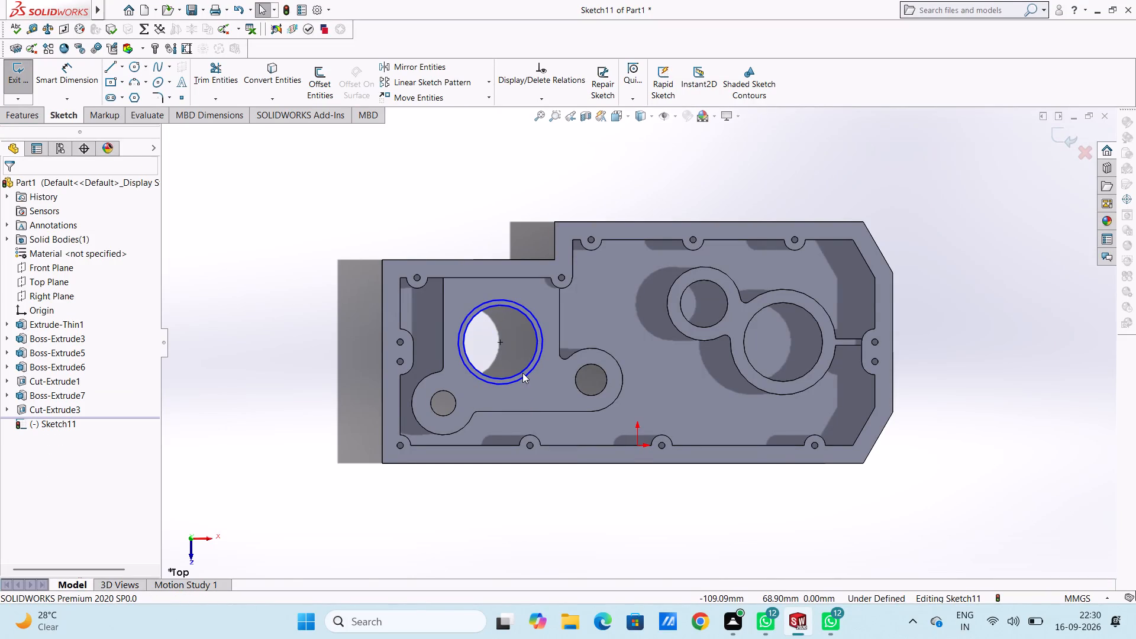
Extrude-cut the ring between the two concentric circles 30 mm deep into the left floor boss.
key("ctrl+7")
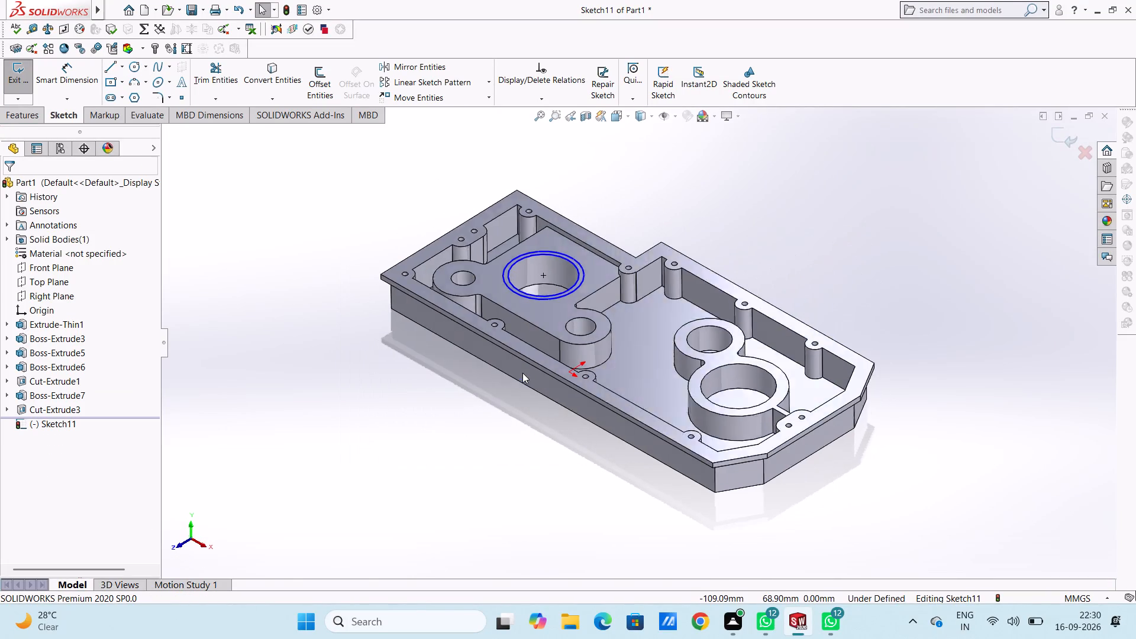
left_click(25, 109)
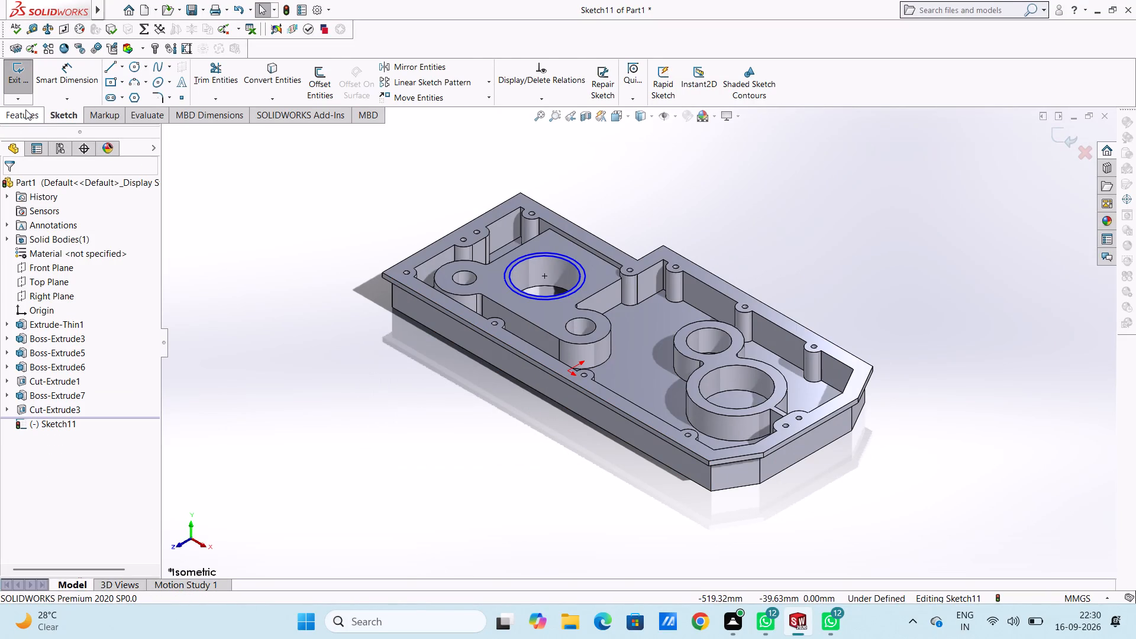
left_click(202, 77)
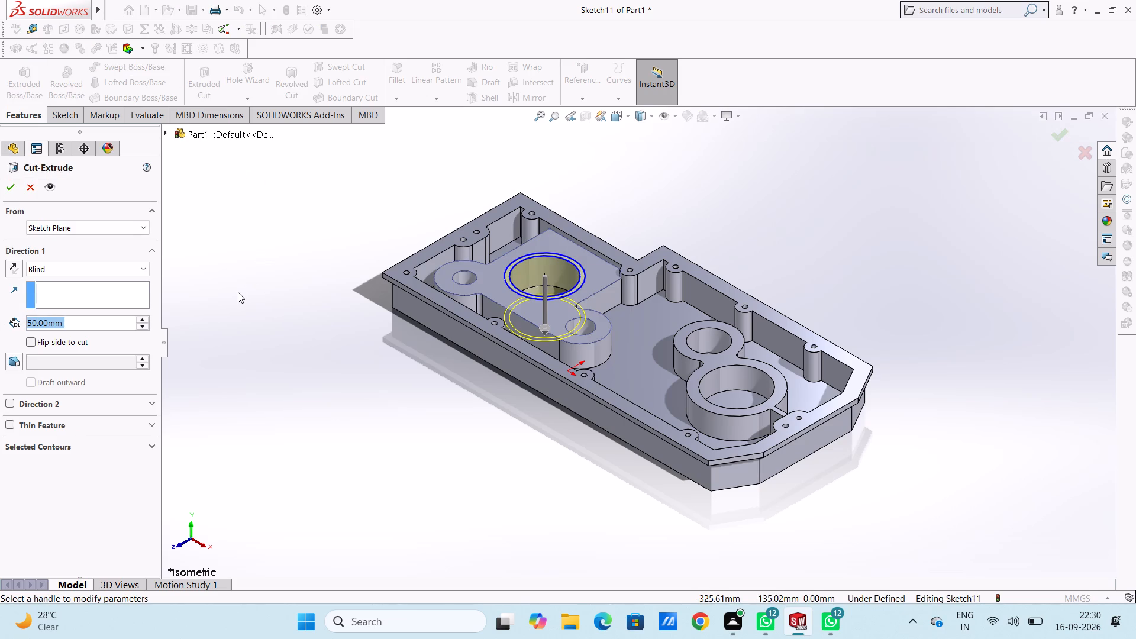
type("20")
key("Return")
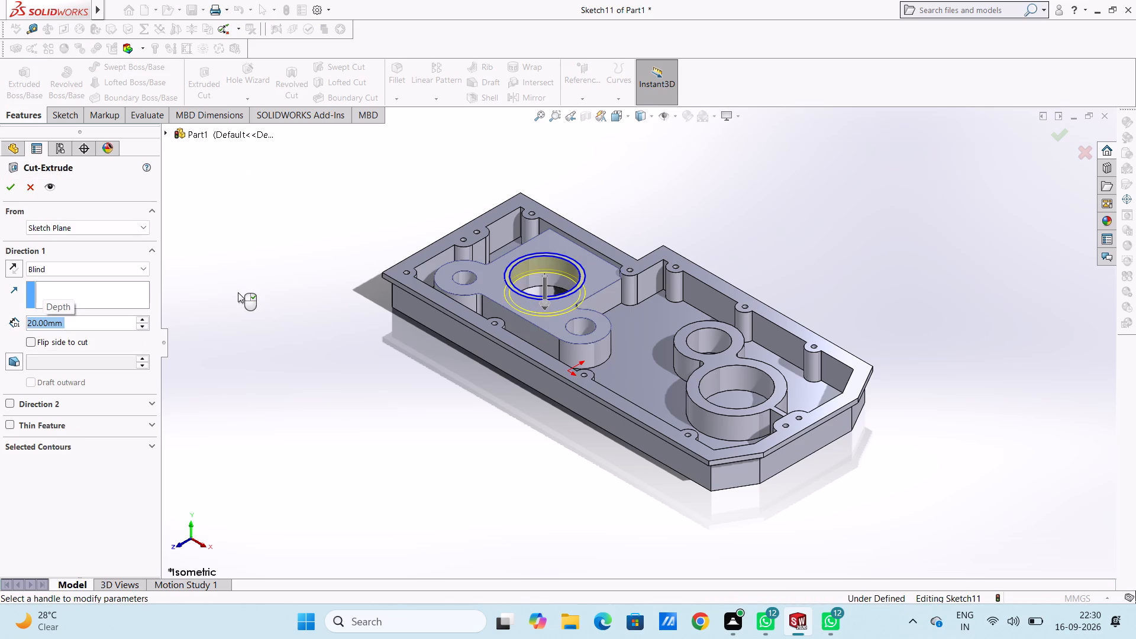
type("30")
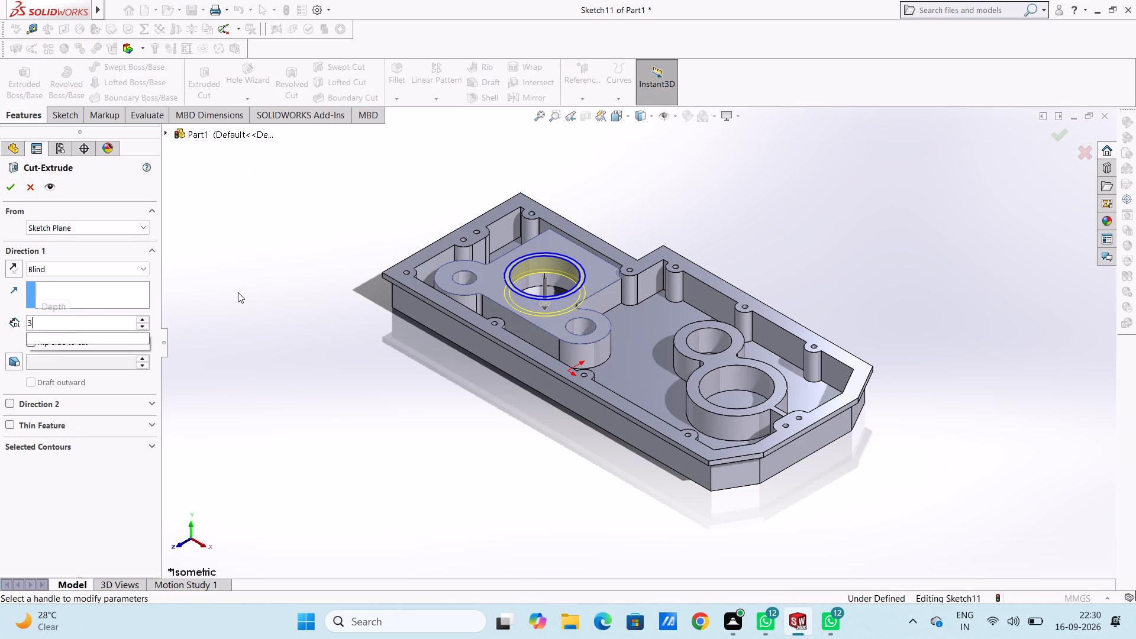
key("Return")
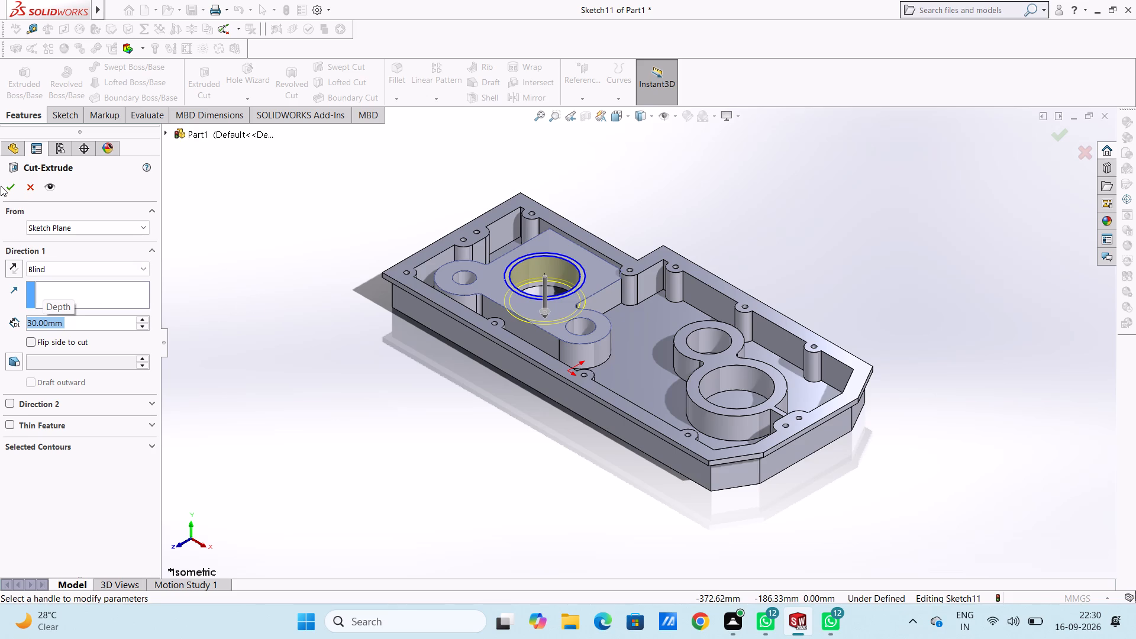
left_click(12, 186)
left_click(302, 276)
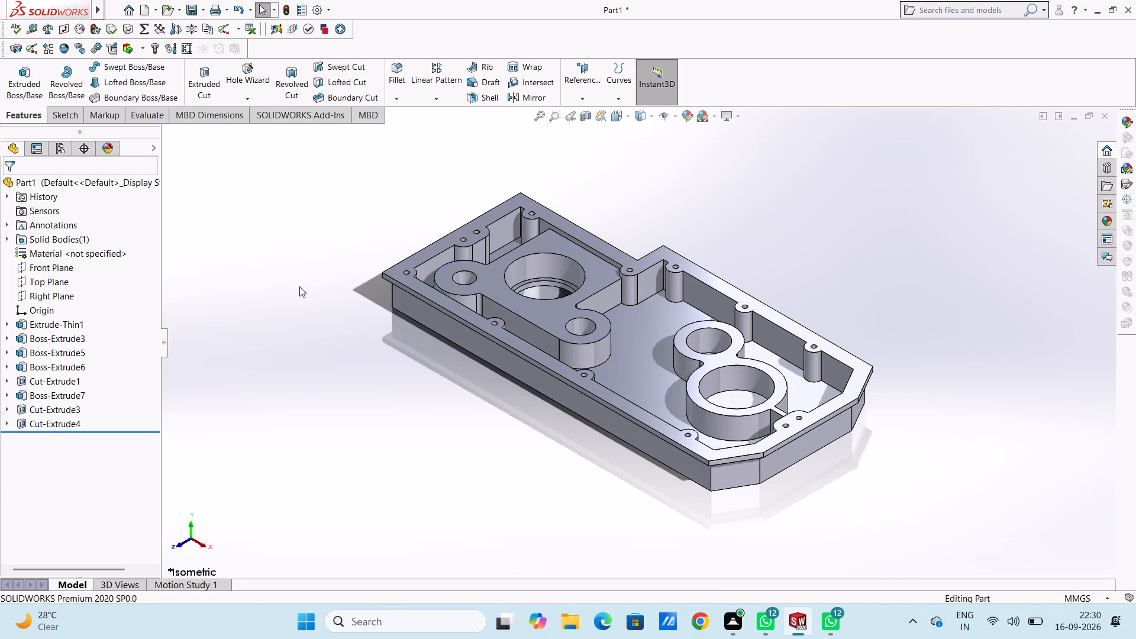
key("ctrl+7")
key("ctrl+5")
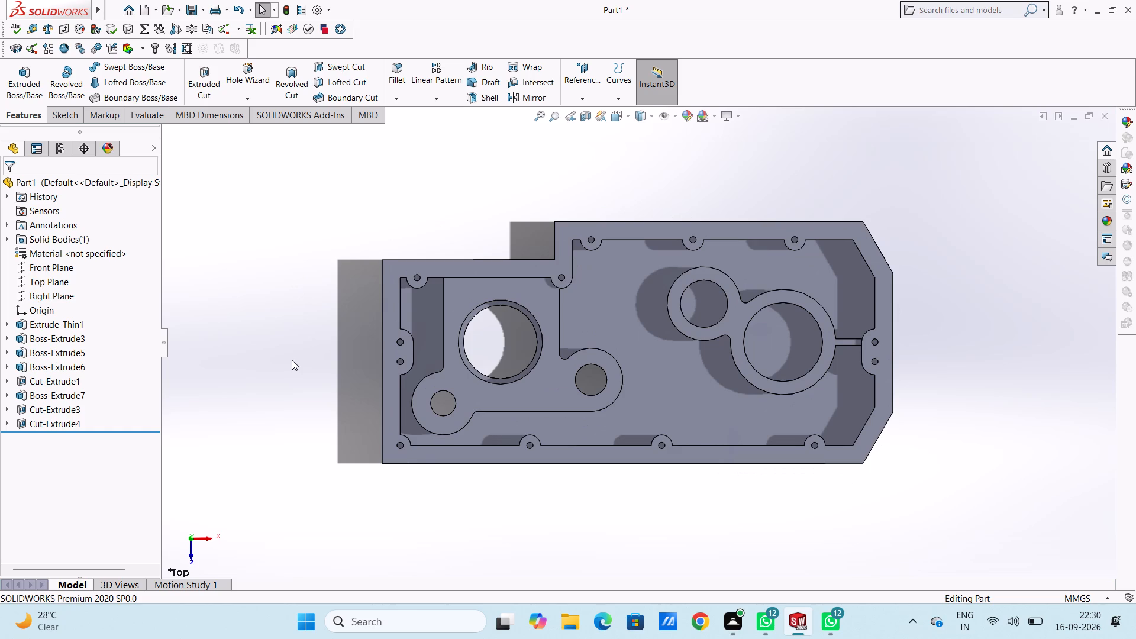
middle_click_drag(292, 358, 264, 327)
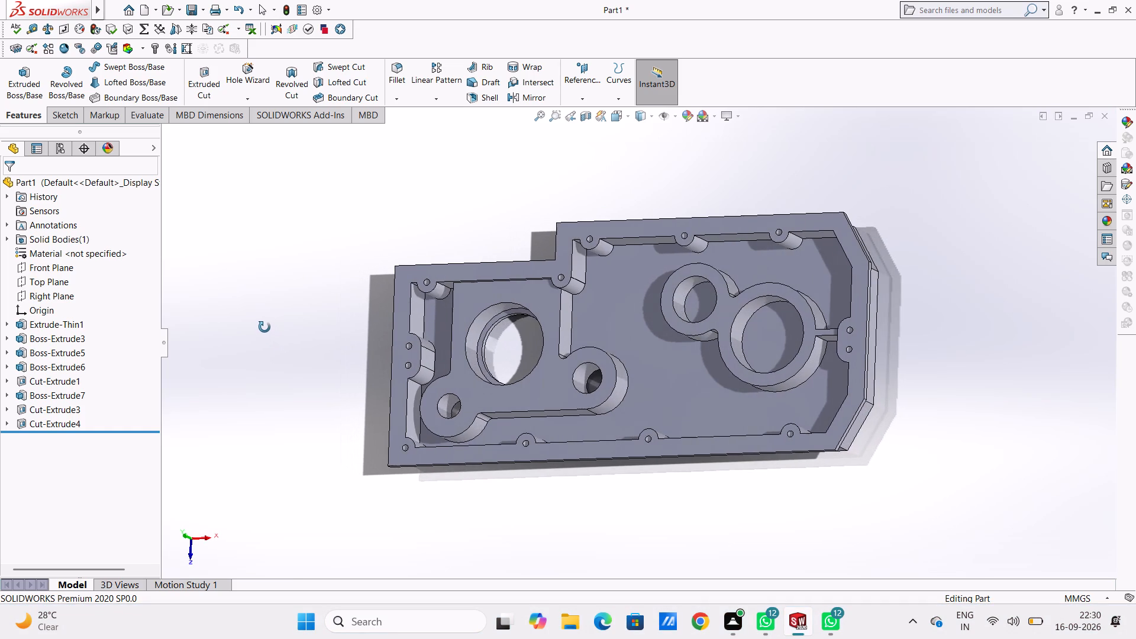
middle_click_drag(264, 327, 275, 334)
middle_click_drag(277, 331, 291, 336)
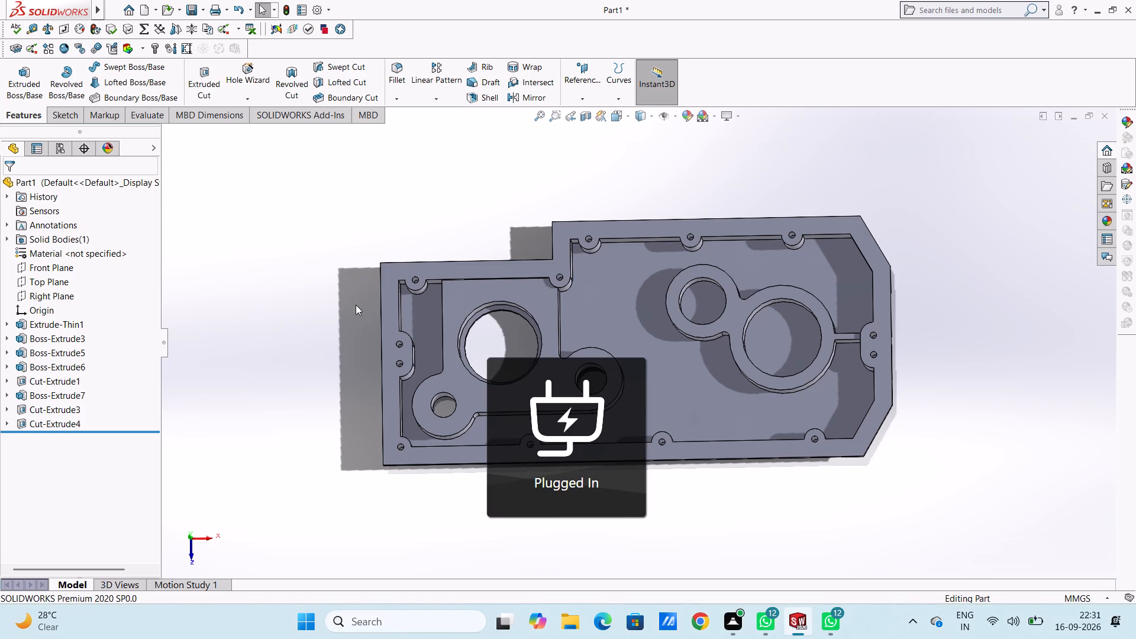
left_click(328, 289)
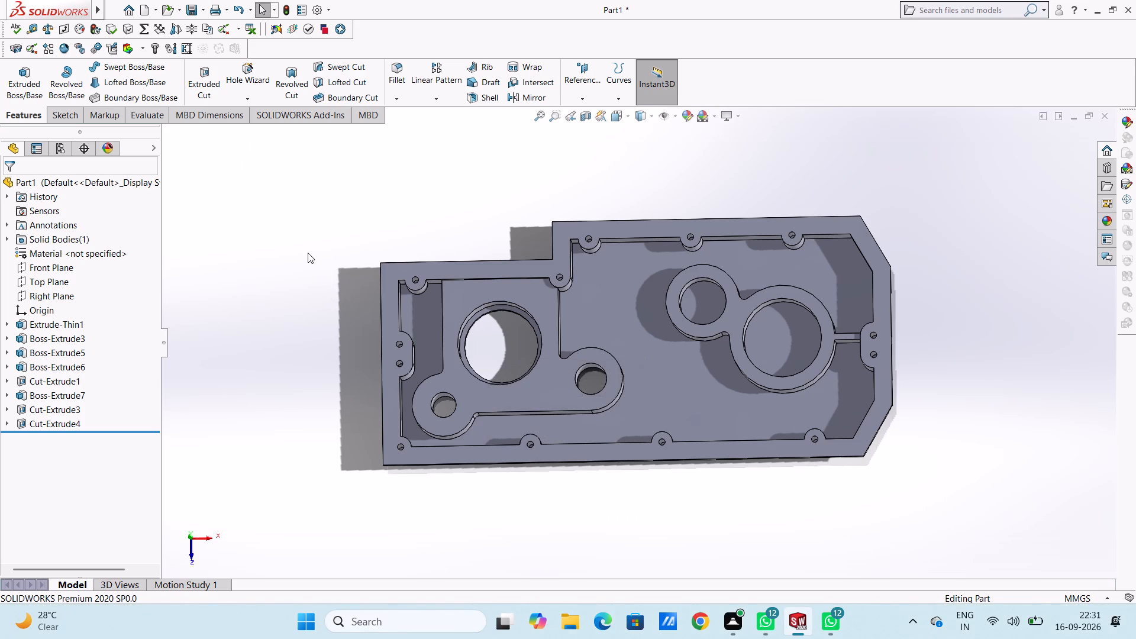
Start a sketch on the left floor boss's top face and draw concentric 5 mm and 10 mm radius circles near its upper-left corner.
key("ctrl+5")
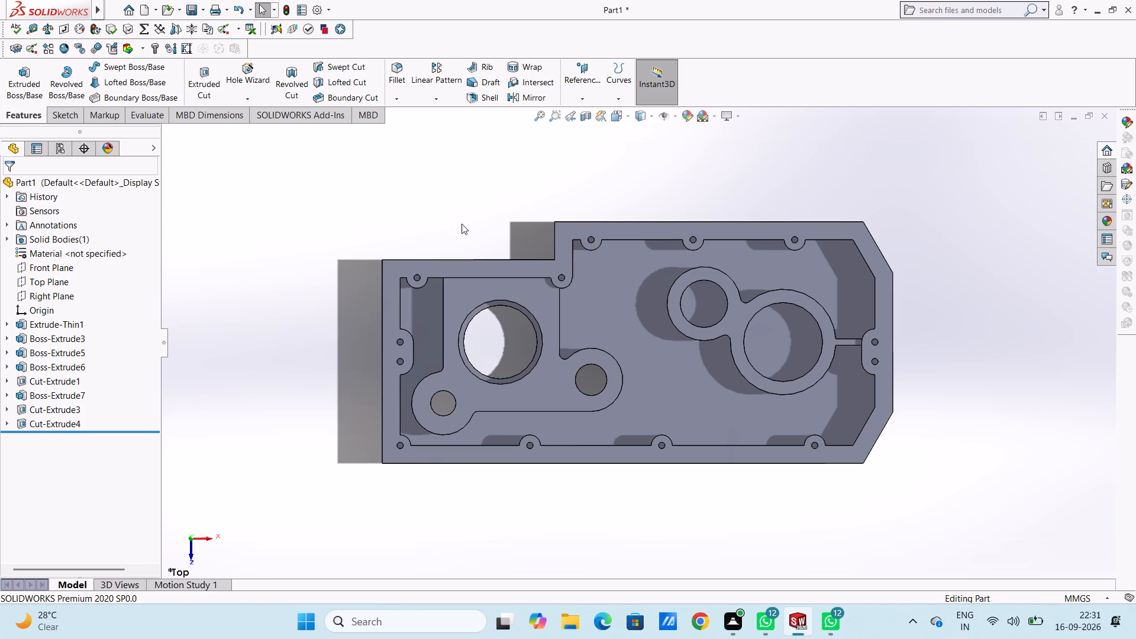
left_click(464, 292)
left_click(514, 260)
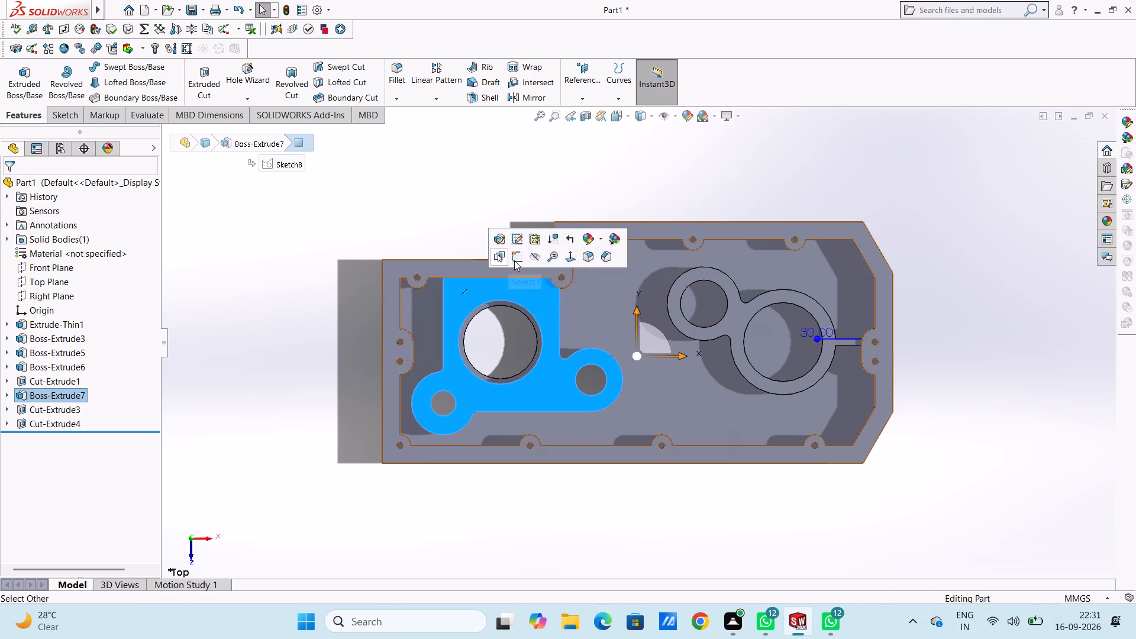
left_click(463, 193)
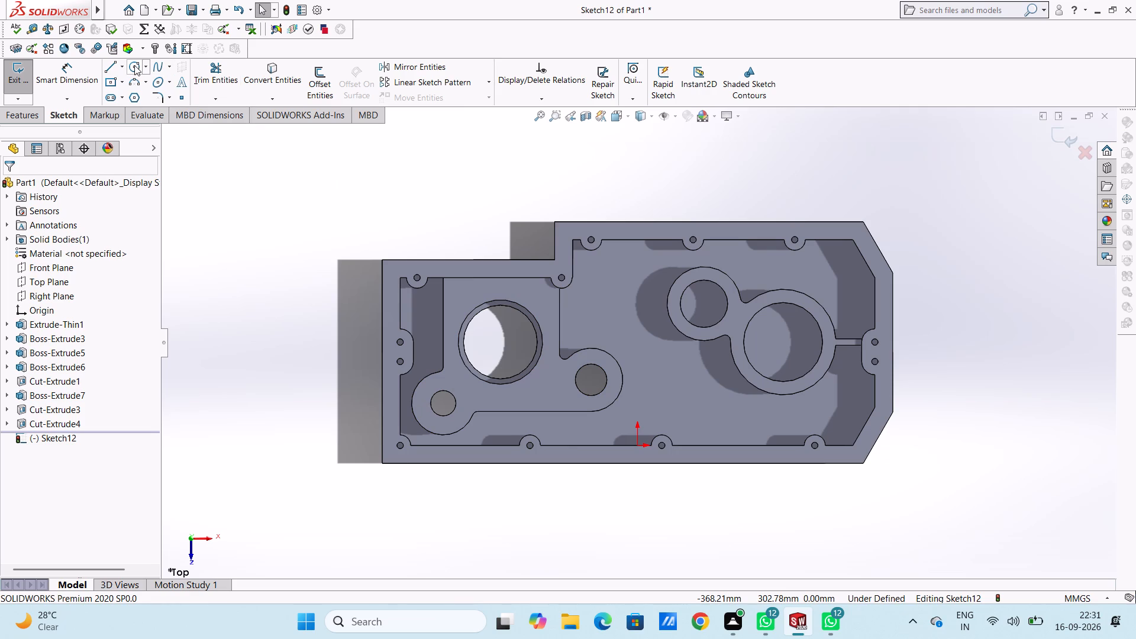
left_click(134, 65)
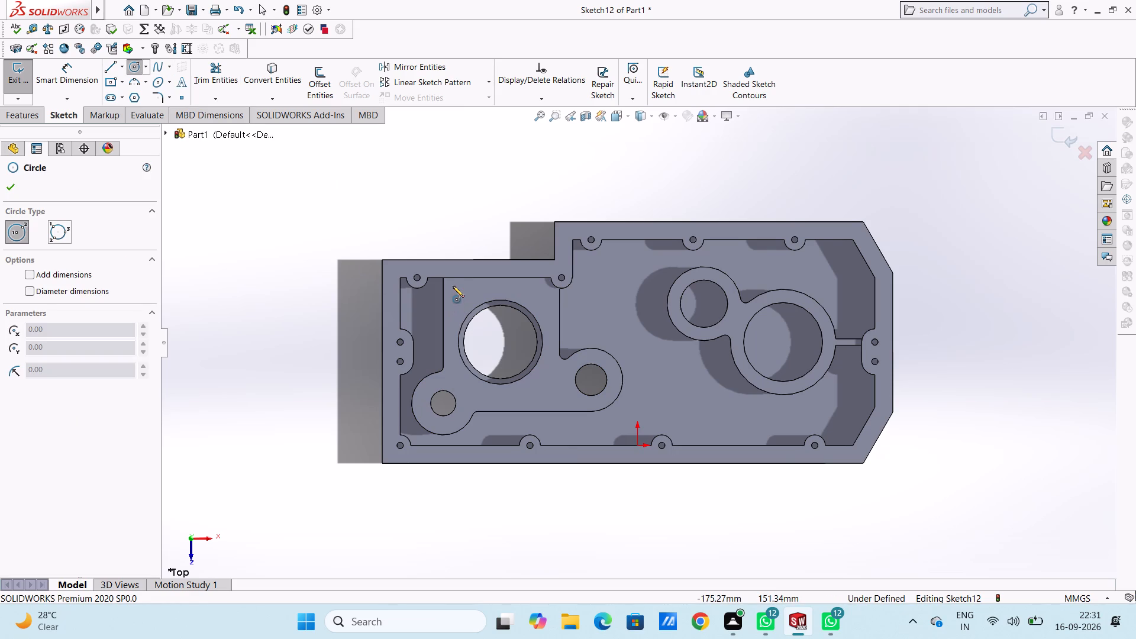
scroll(453, 288, "down", 2)
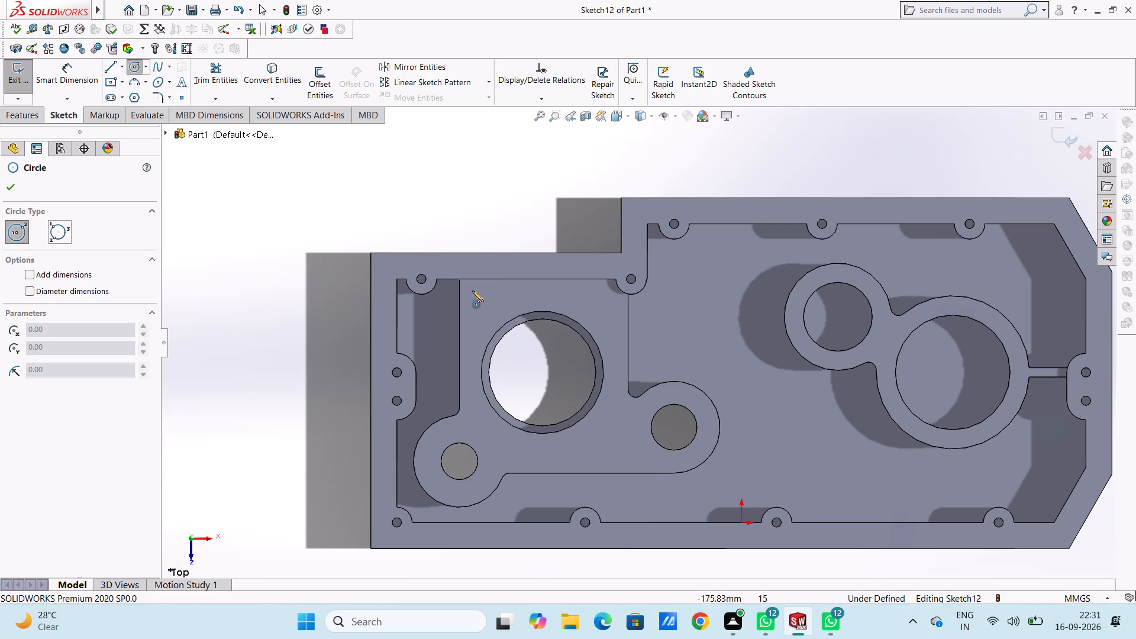
left_click(472, 288)
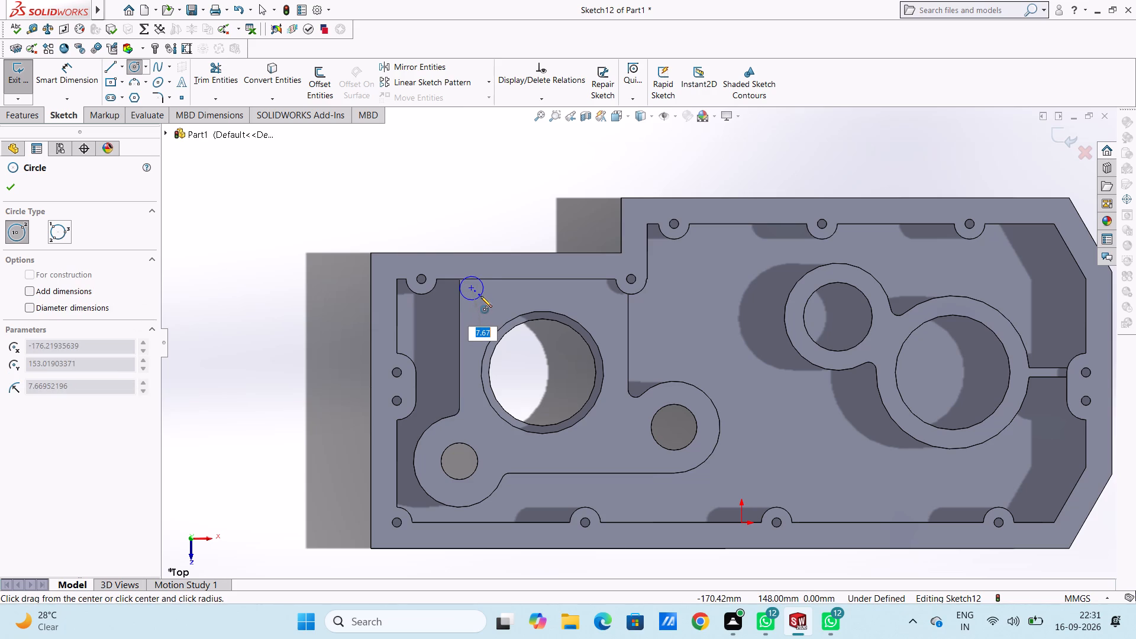
key("5")
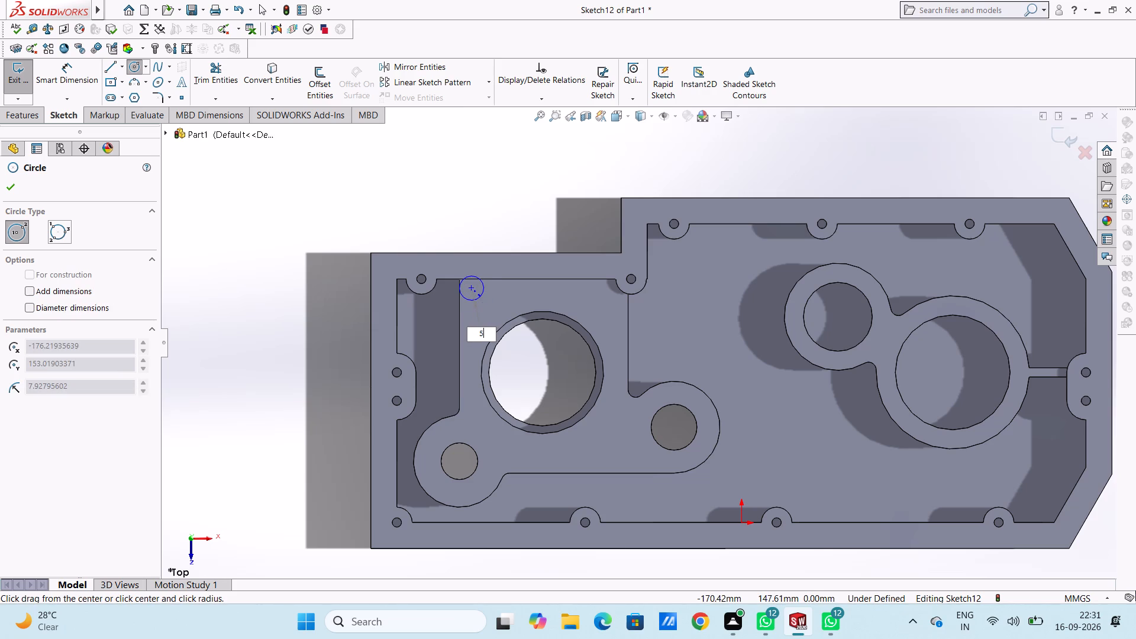
key("Return")
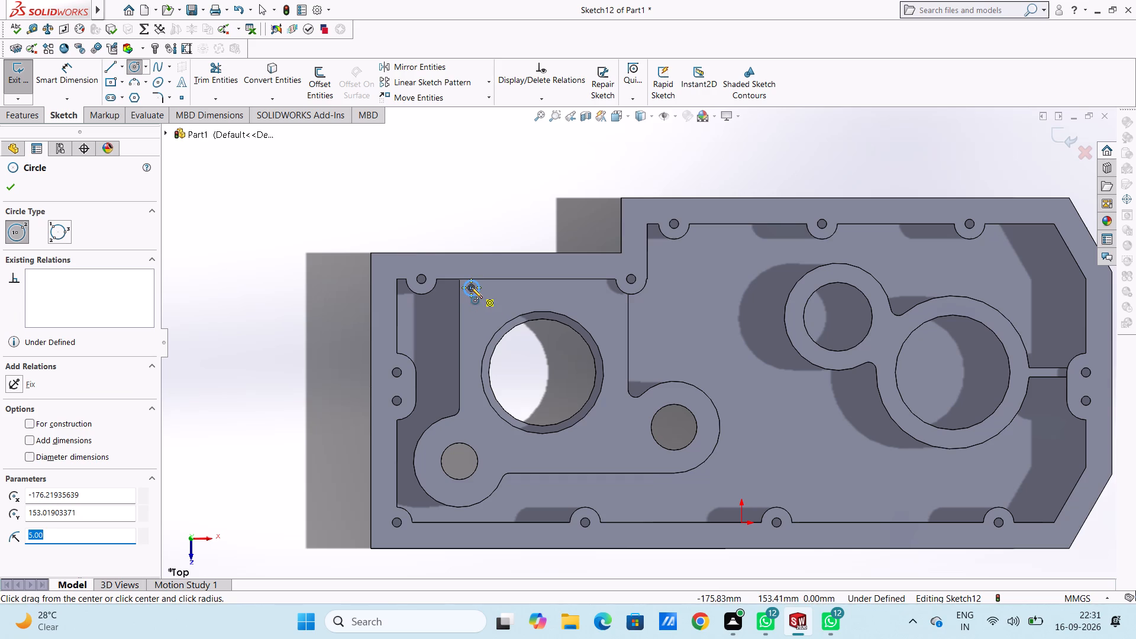
left_click(471, 287)
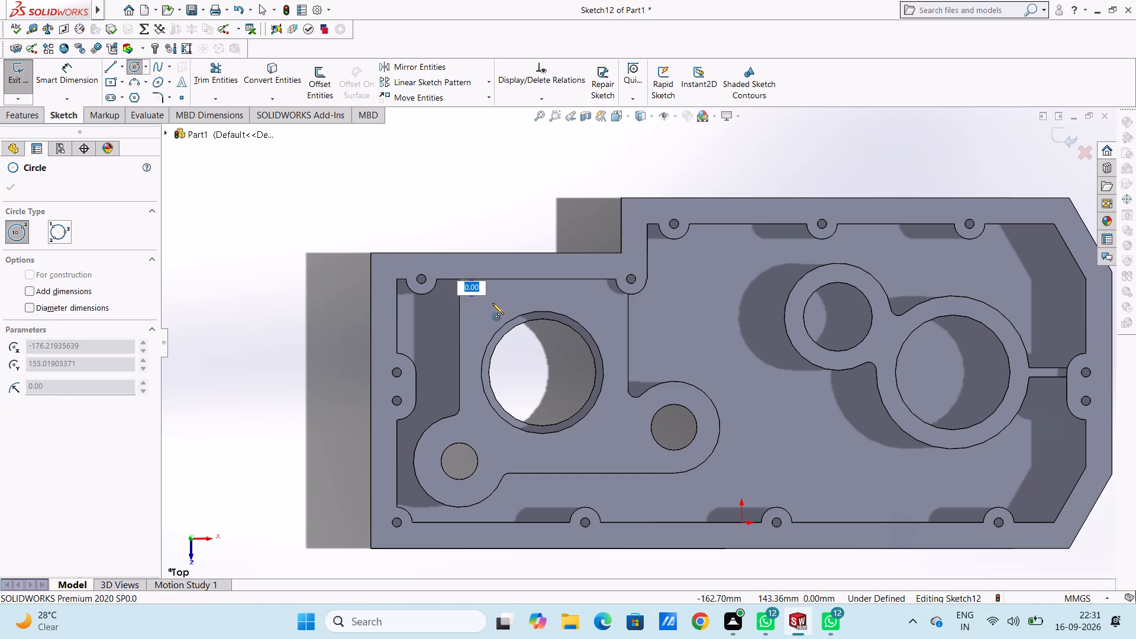
type("10")
key("Return")
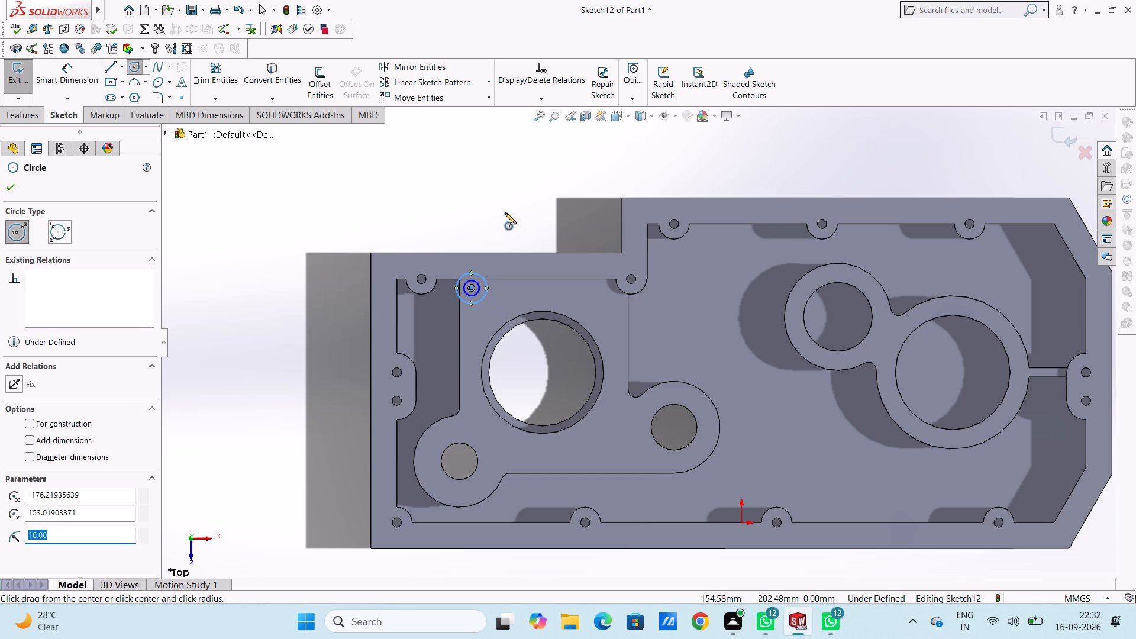
Draw concentric 10 mm and 5 mm radius circles near the boss's upper-right corner, level with the first pair.
left_click(595, 288)
type("10")
key("Return")
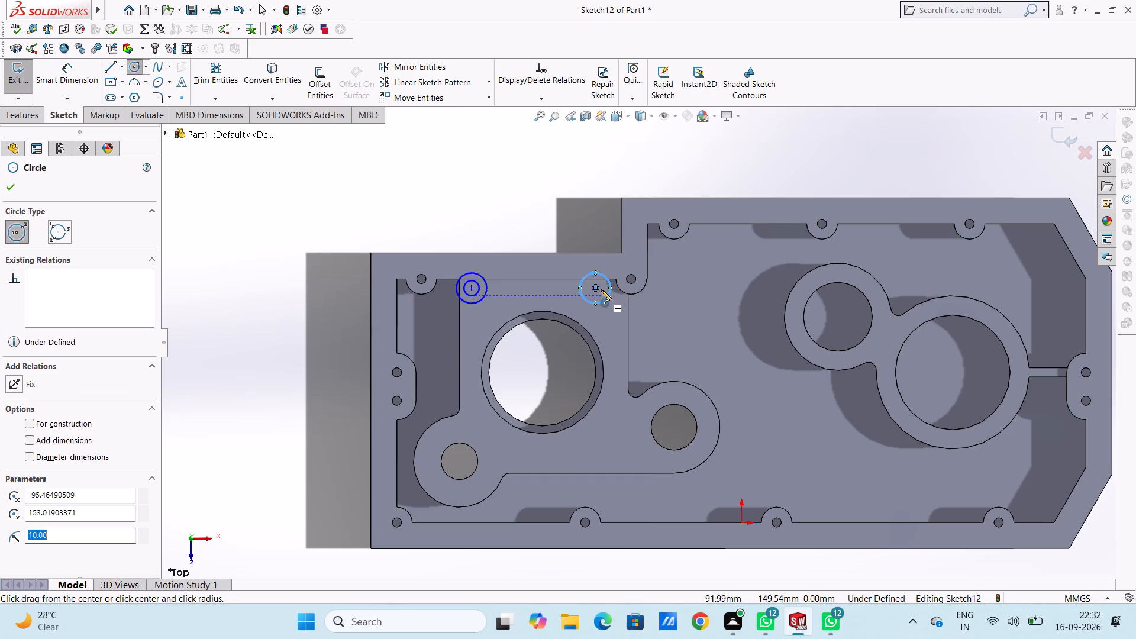
left_click(596, 287)
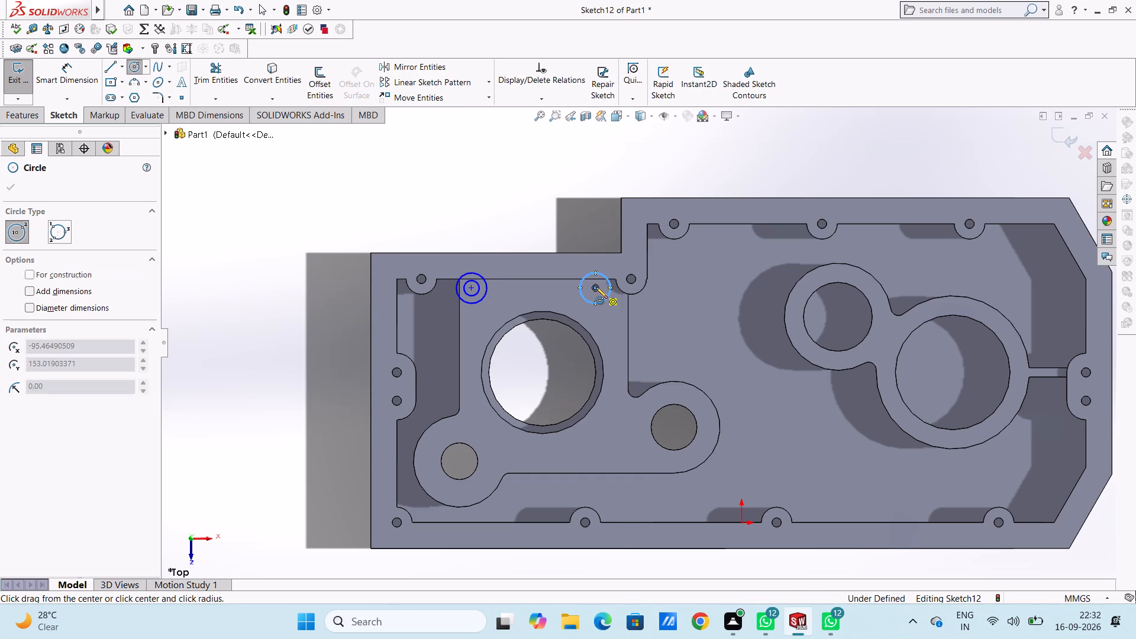
key("5")
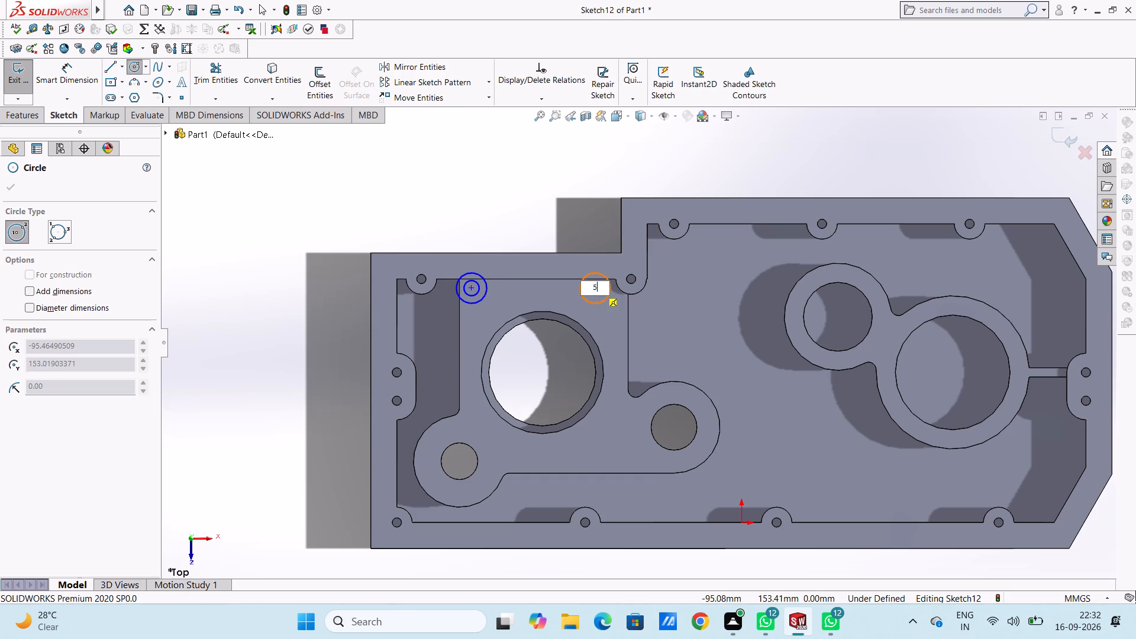
key("Return")
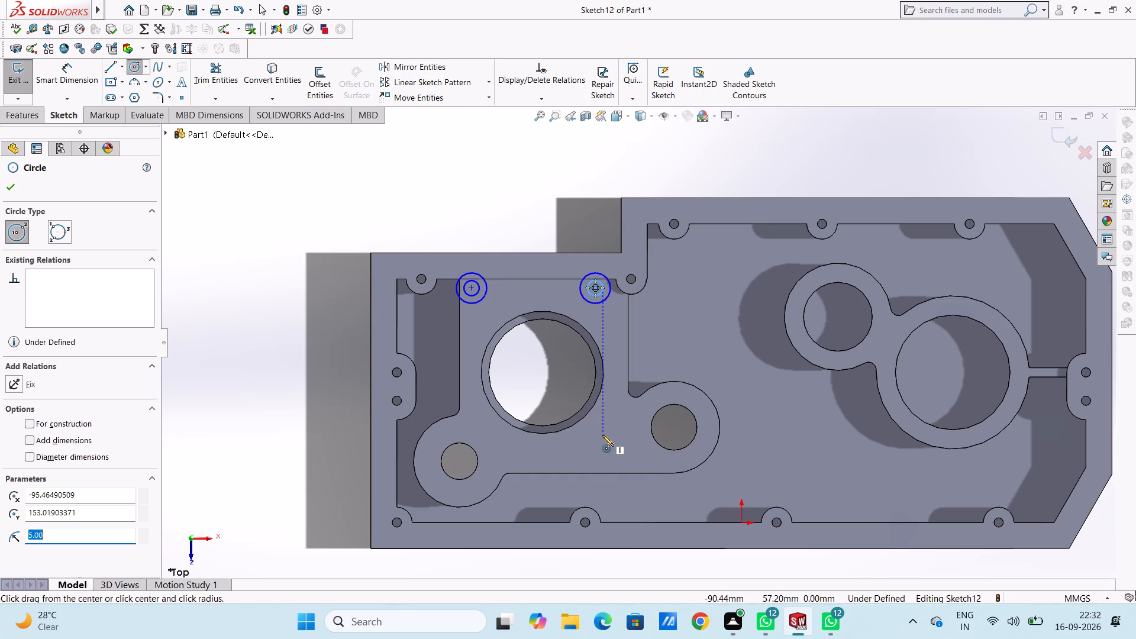
Draw concentric 5 mm and 10 mm radius circles on the left floor boss, below and right of its large hole.
left_click(602, 435)
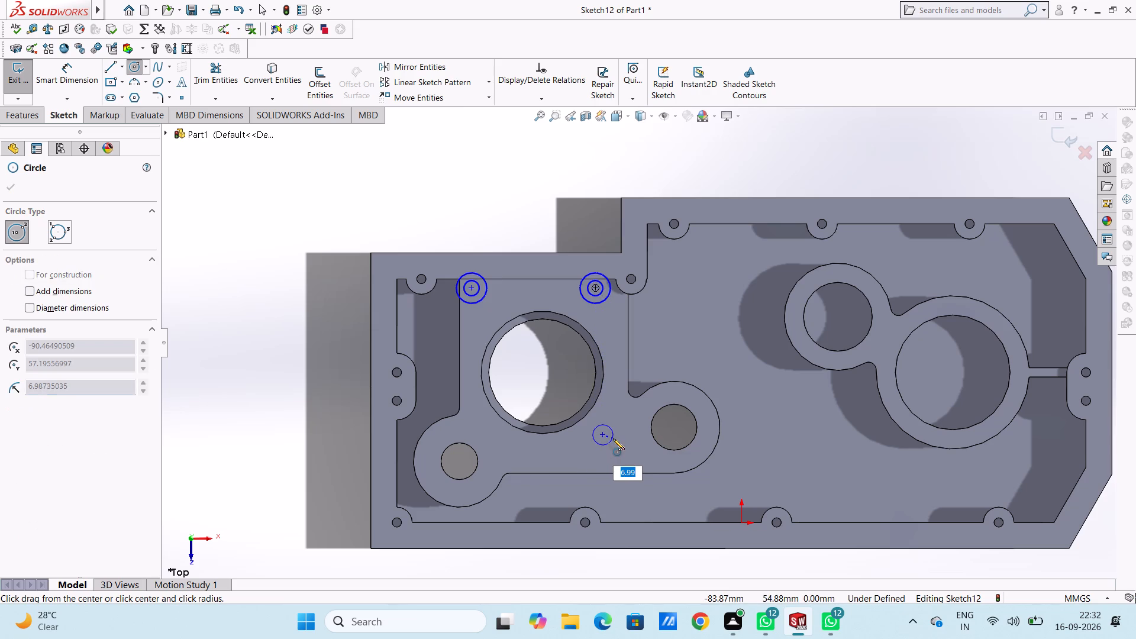
key("5")
key("Return")
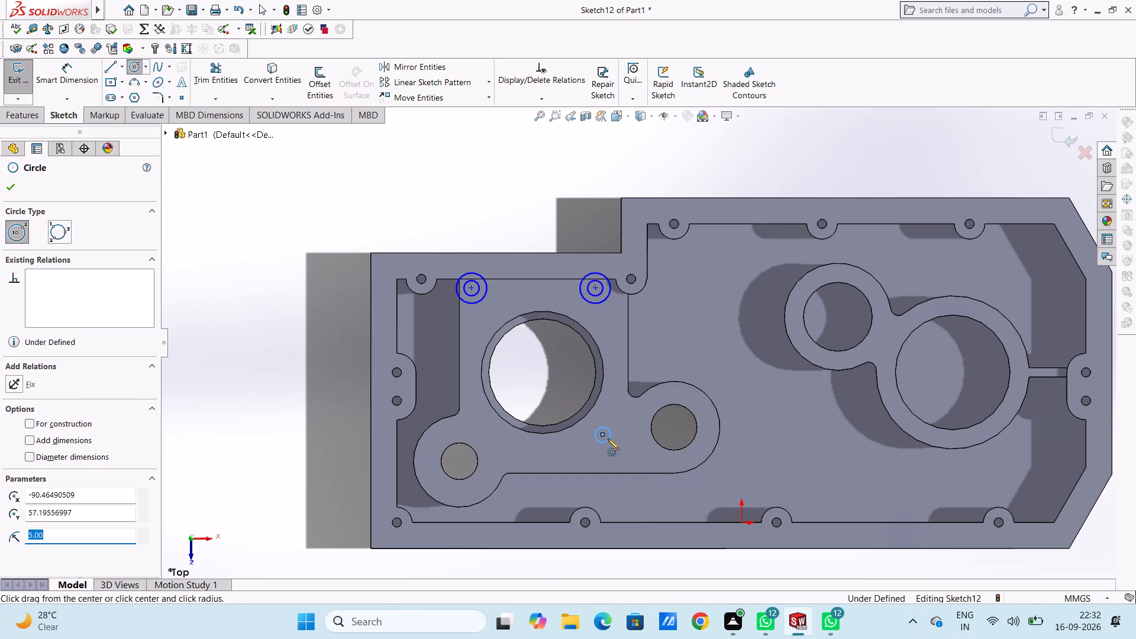
left_click(602, 434)
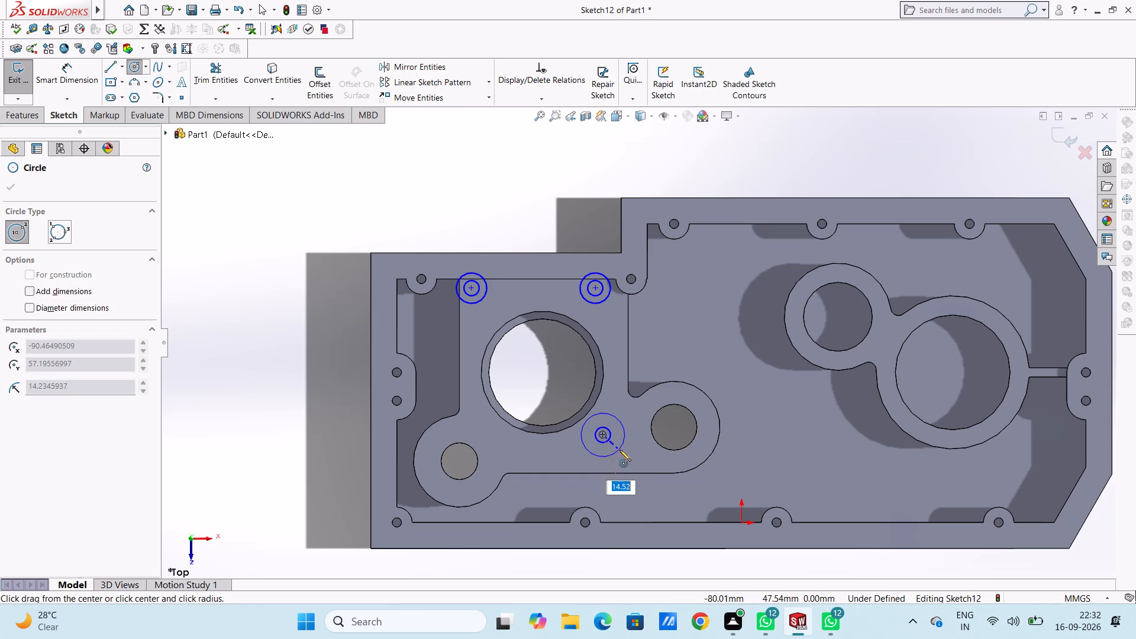
type("10")
key("Return")
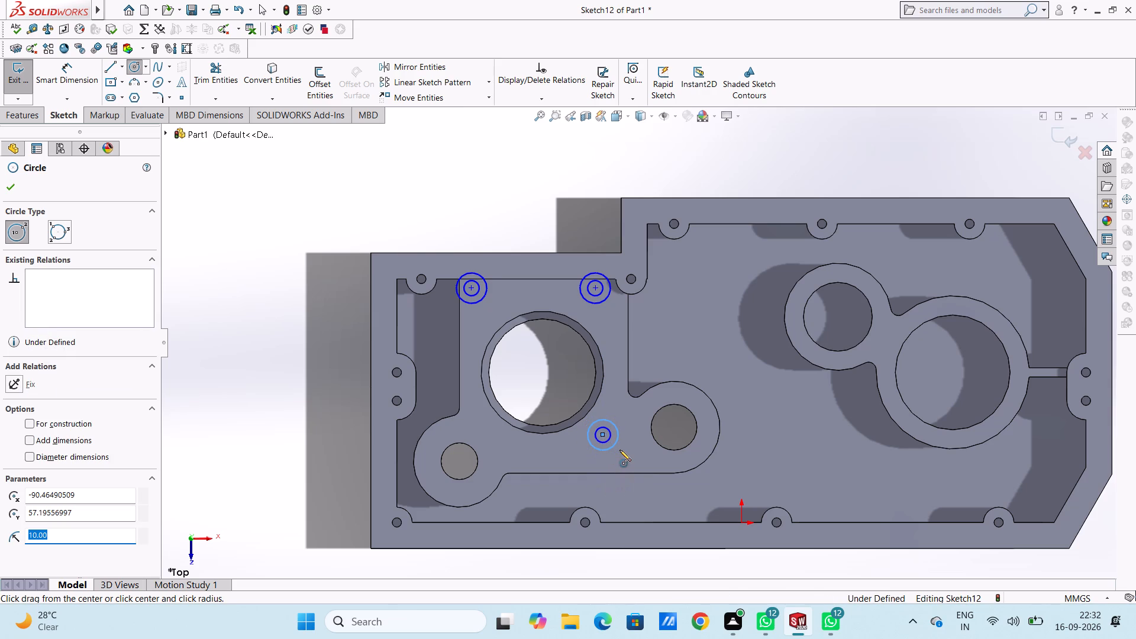
Draw concentric 5 mm and 10 mm radius circles on the left floor boss, below and left of its large hole.
left_click(492, 441)
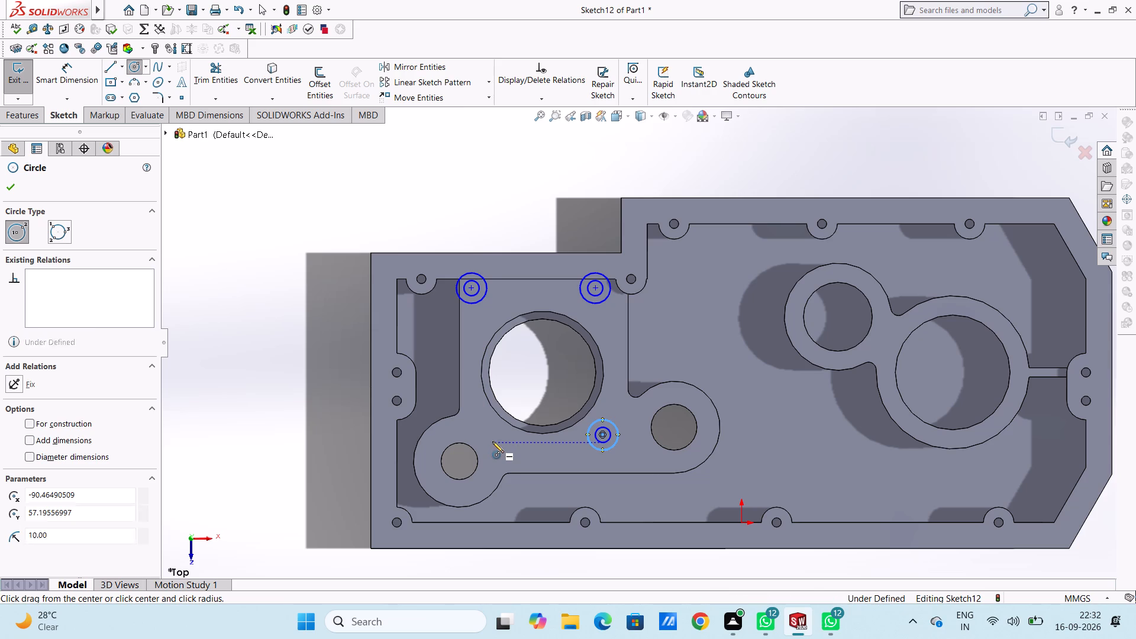
key("5")
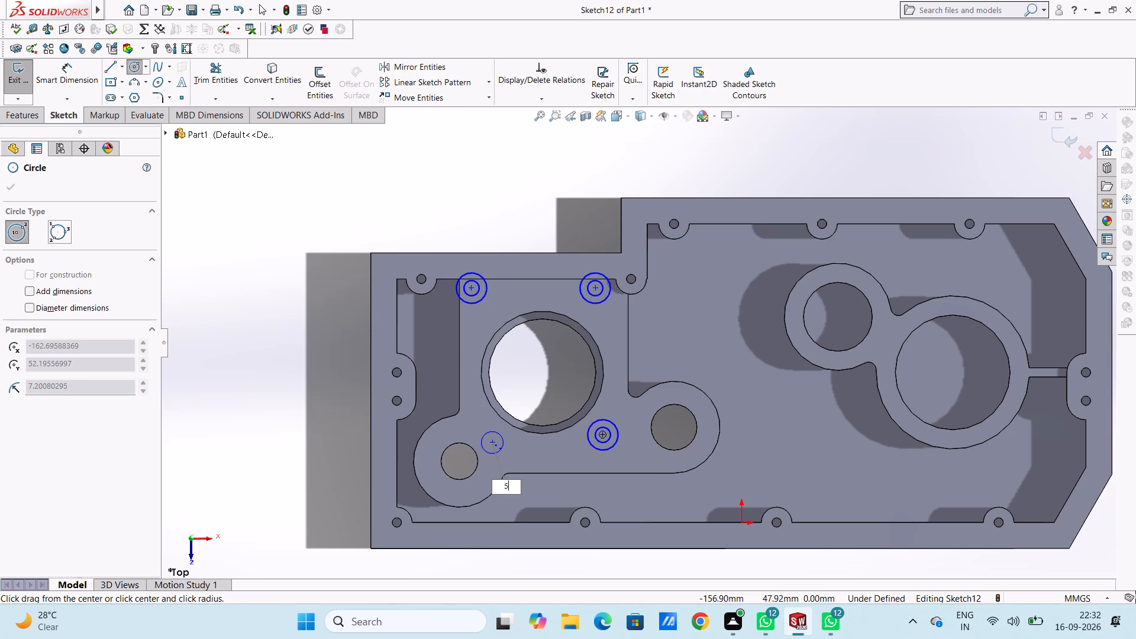
key("Return")
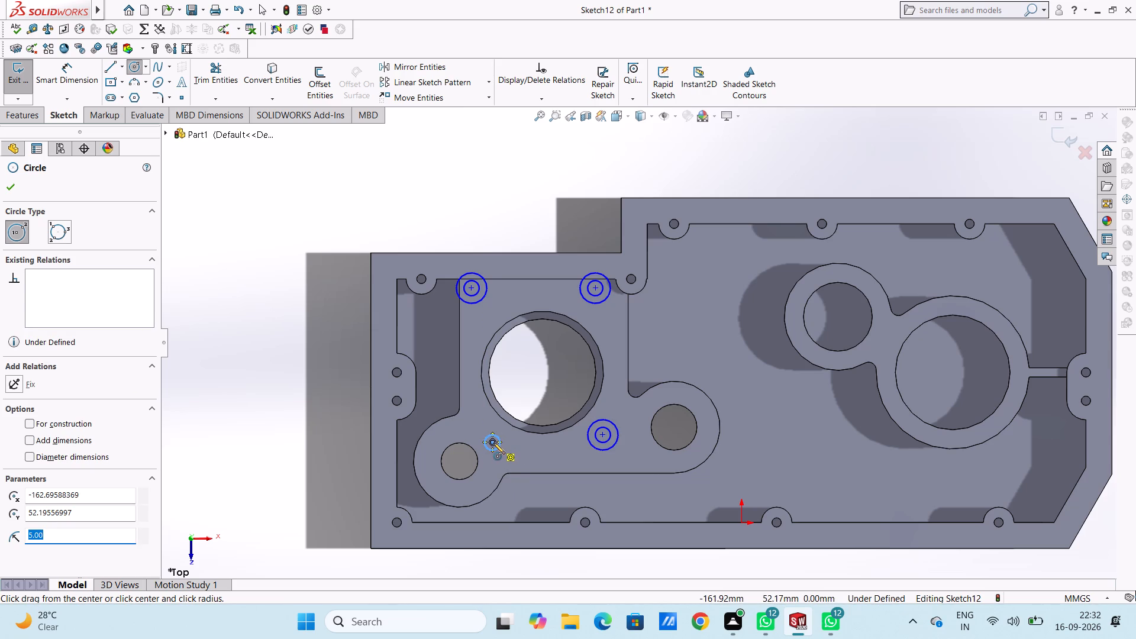
left_click(493, 443)
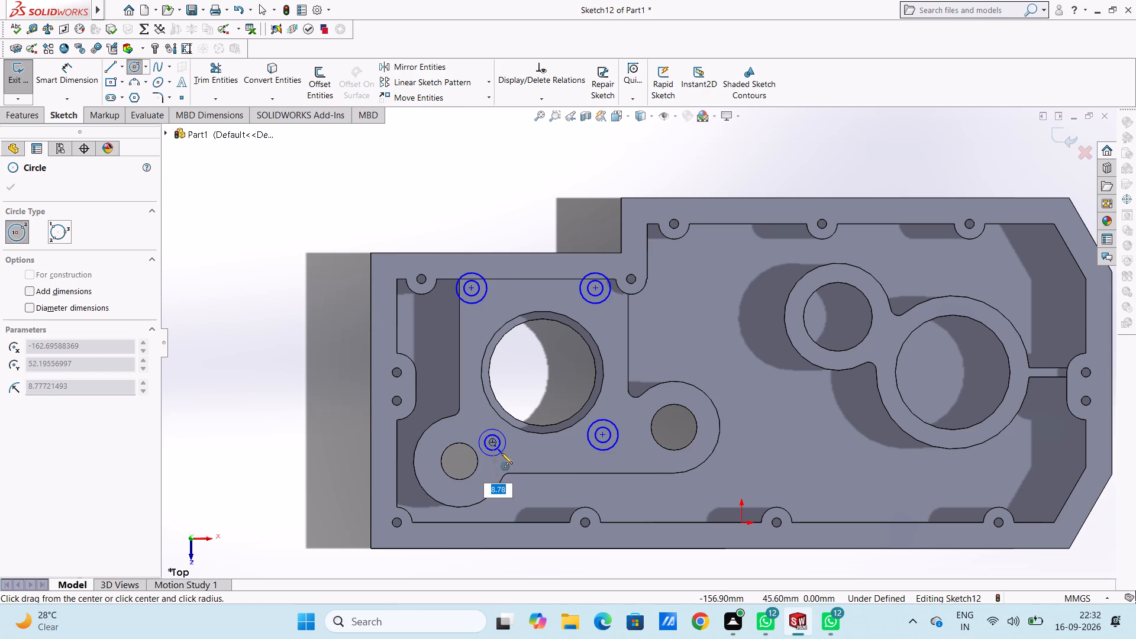
type("10")
key("Return")
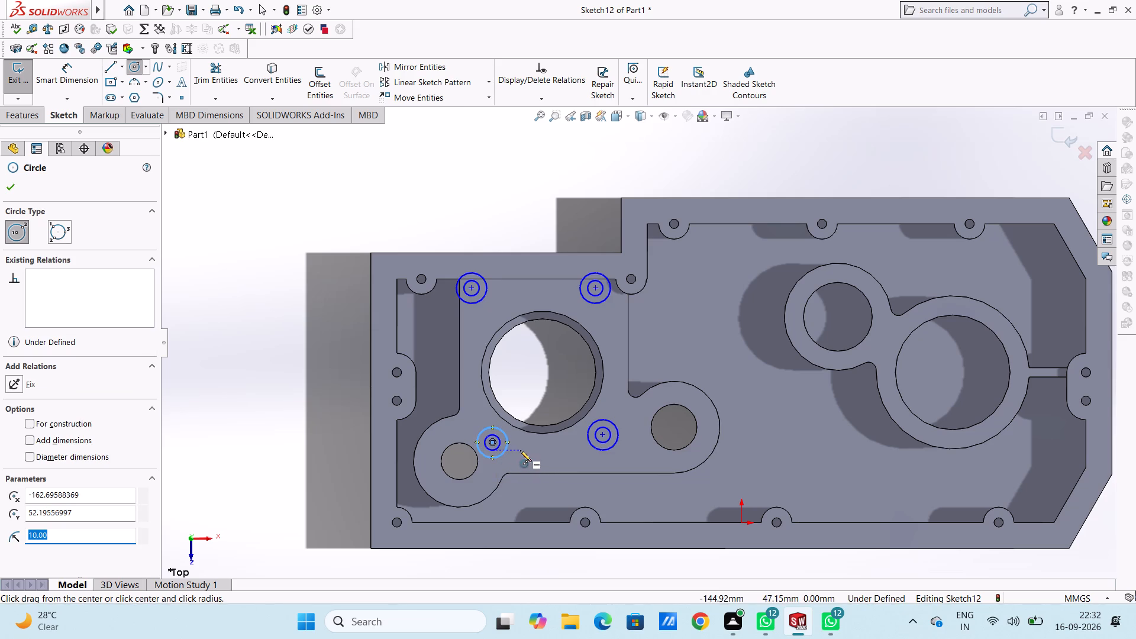
key("Escape")
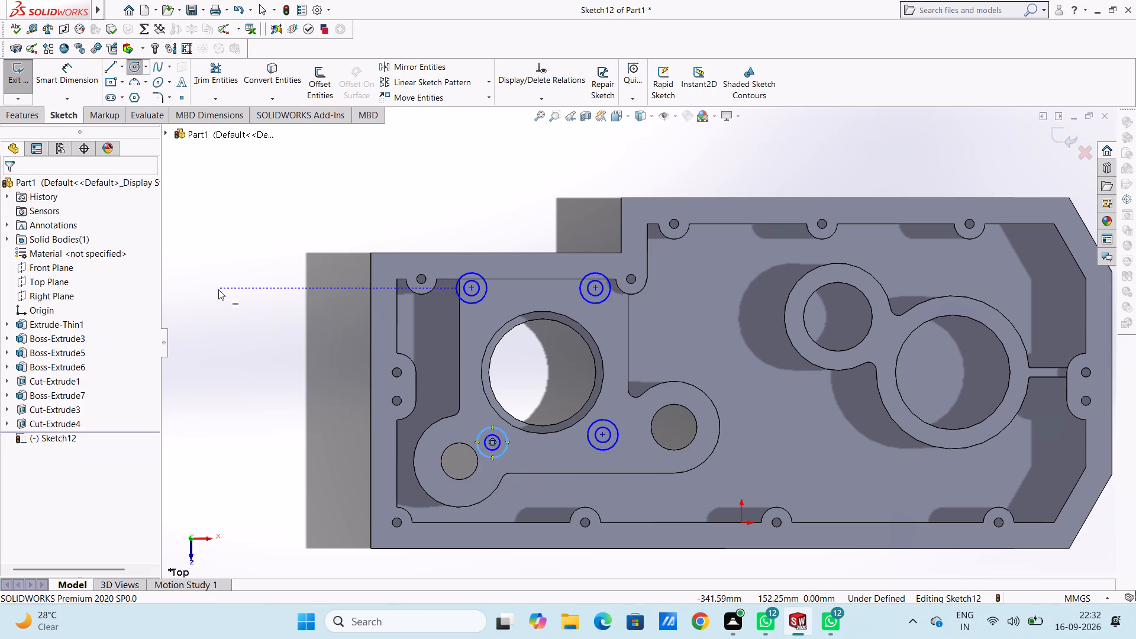
key("Escape")
Dimension the upper-left circle pair's centre 10 mm below the boss's upper edge.
left_click(67, 72)
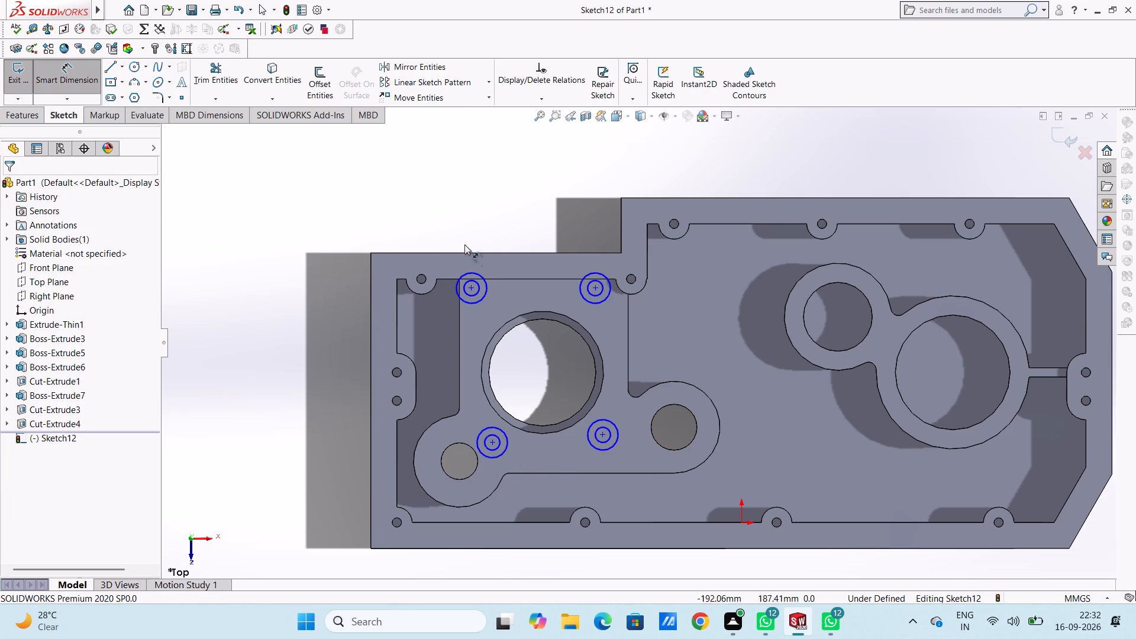
left_click(470, 289)
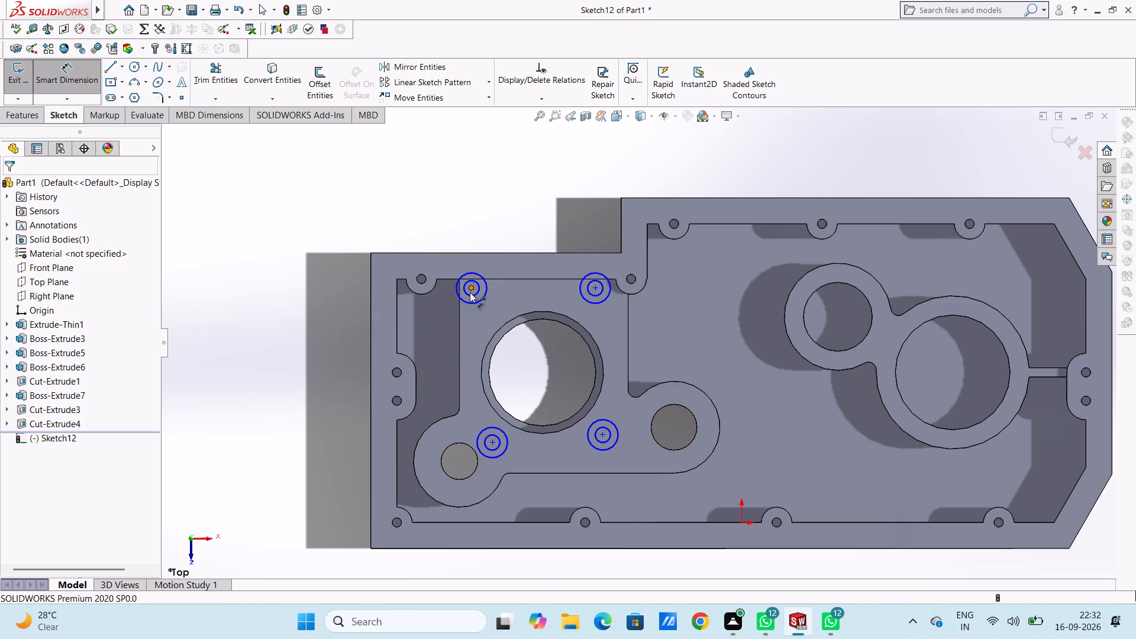
left_click(493, 443)
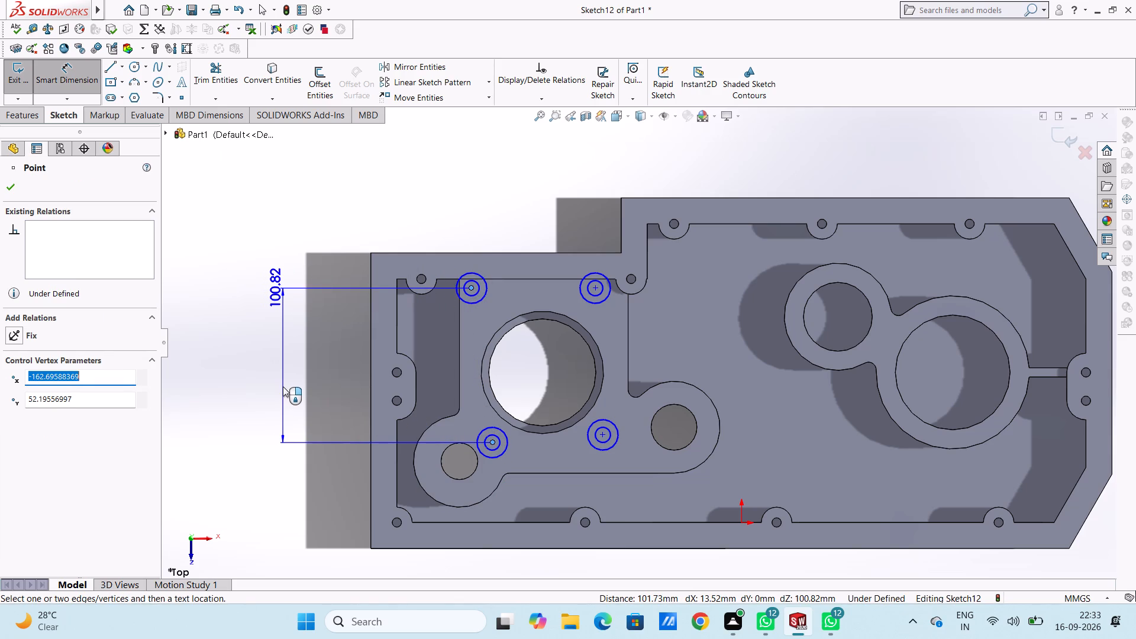
key("Escape")
left_click(505, 277)
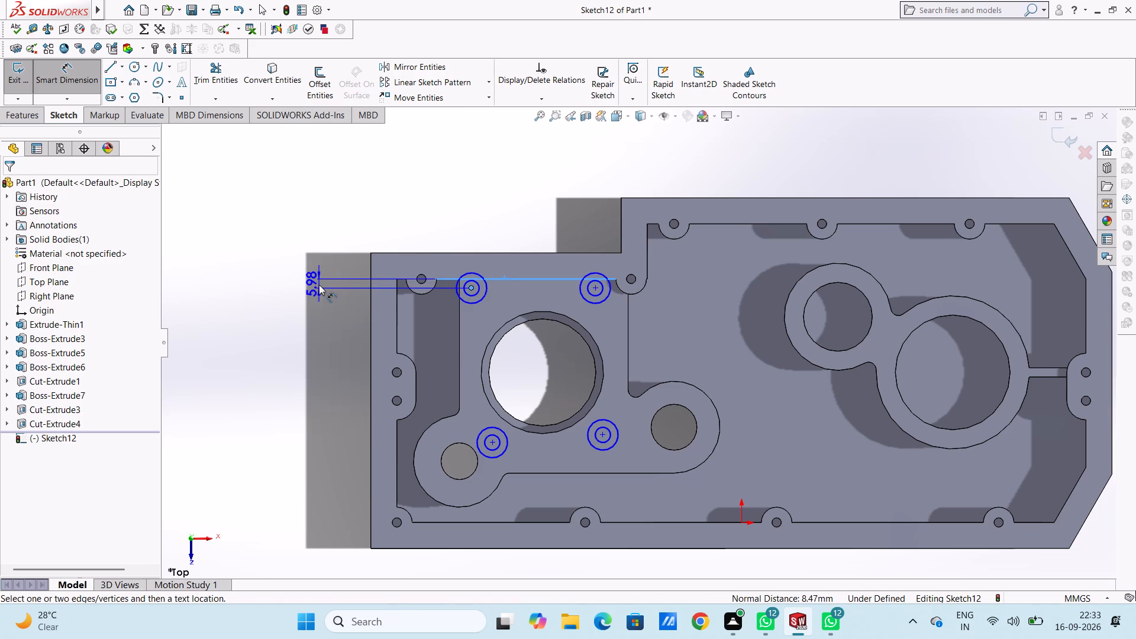
left_click(319, 285)
type("10")
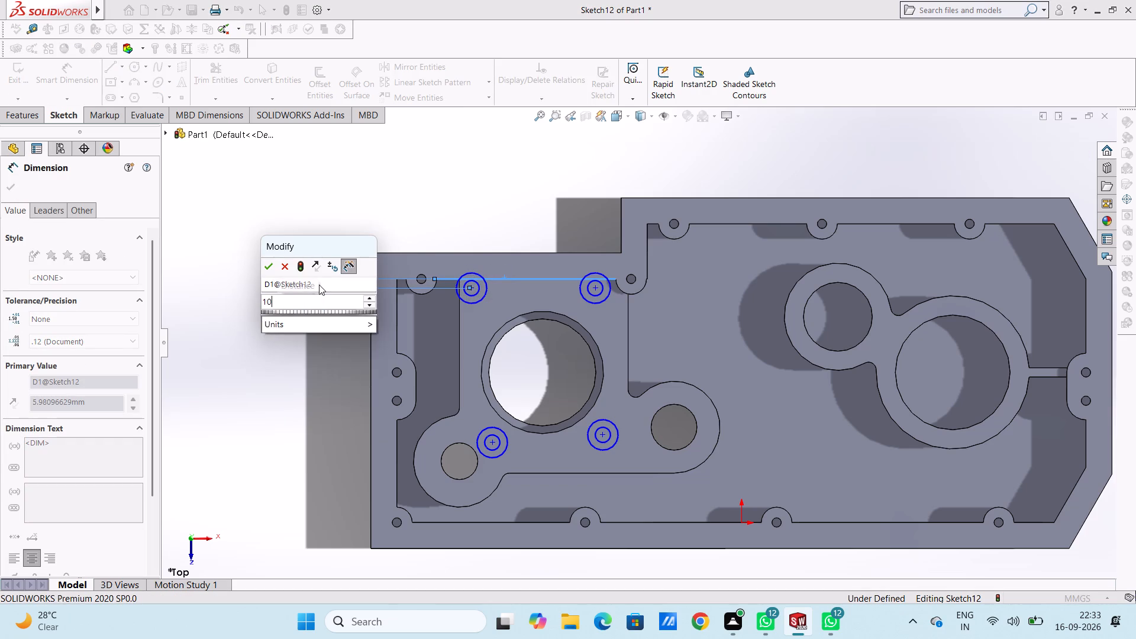
key("Return")
left_click(343, 338)
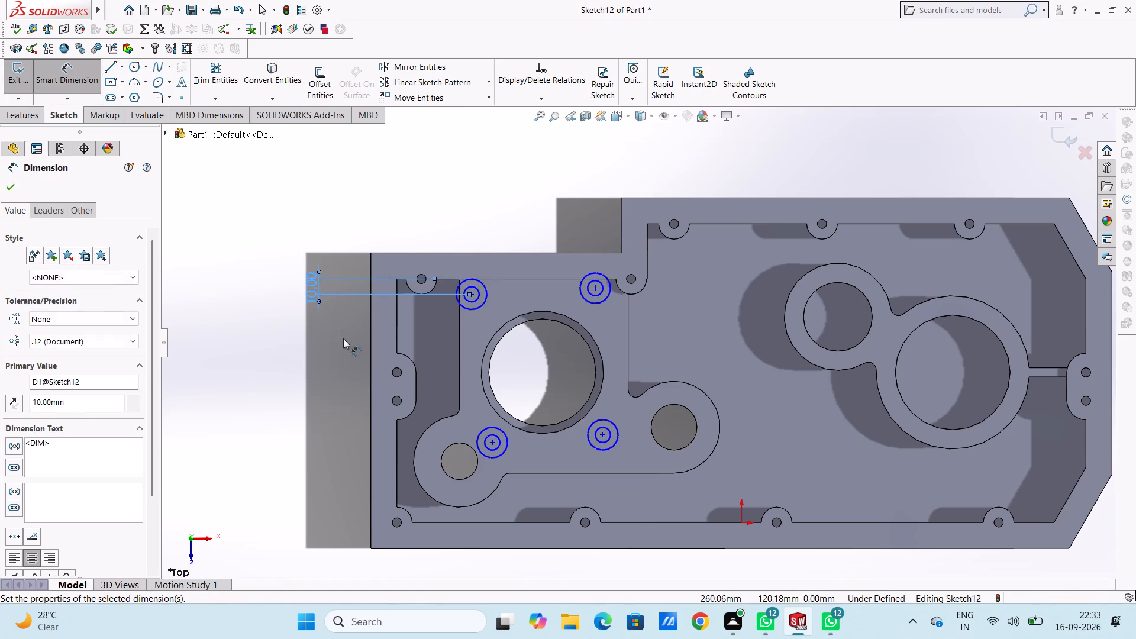
Dimension the upper-left circle pair's centre 10 mm from the boss's left vertical edge.
left_click(459, 321)
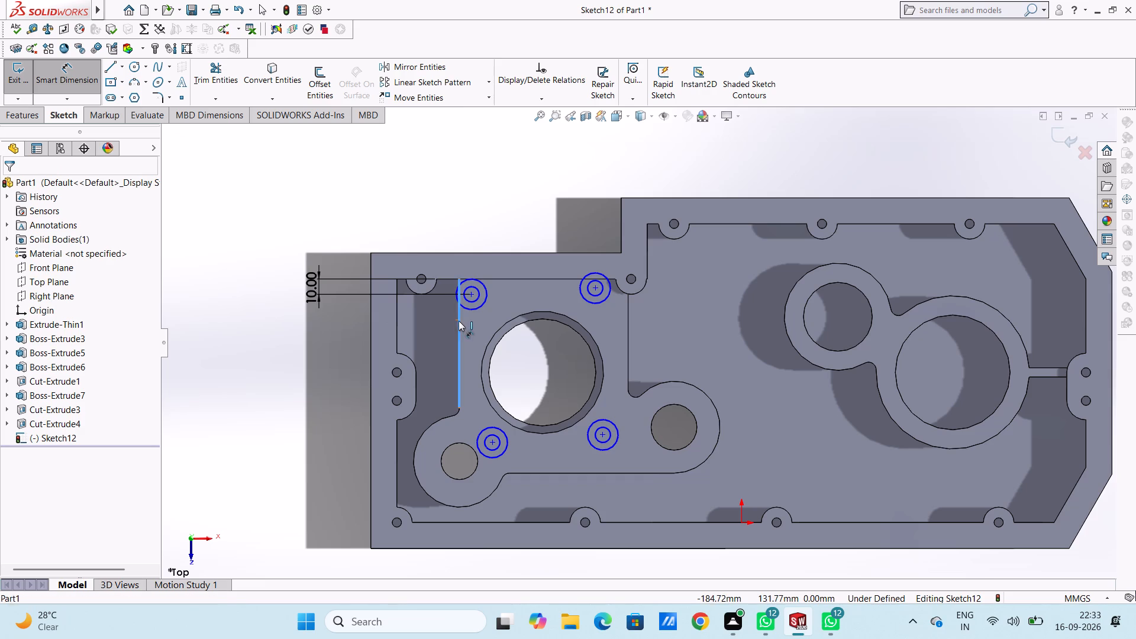
left_click(470, 295)
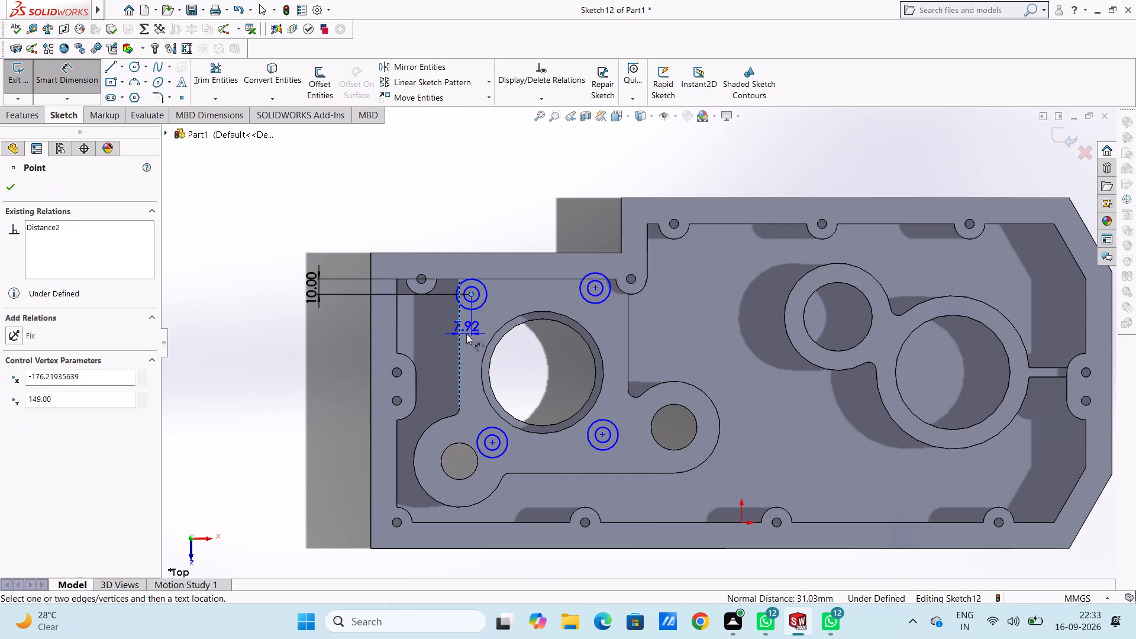
left_click(466, 334)
type("10")
key("Return")
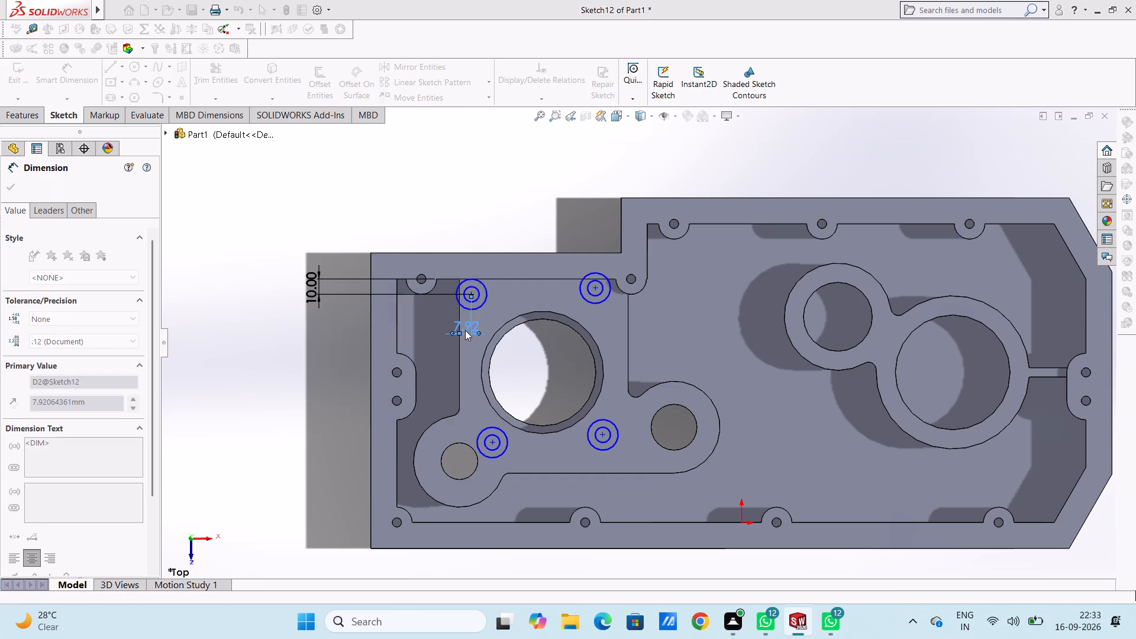
left_click(506, 186)
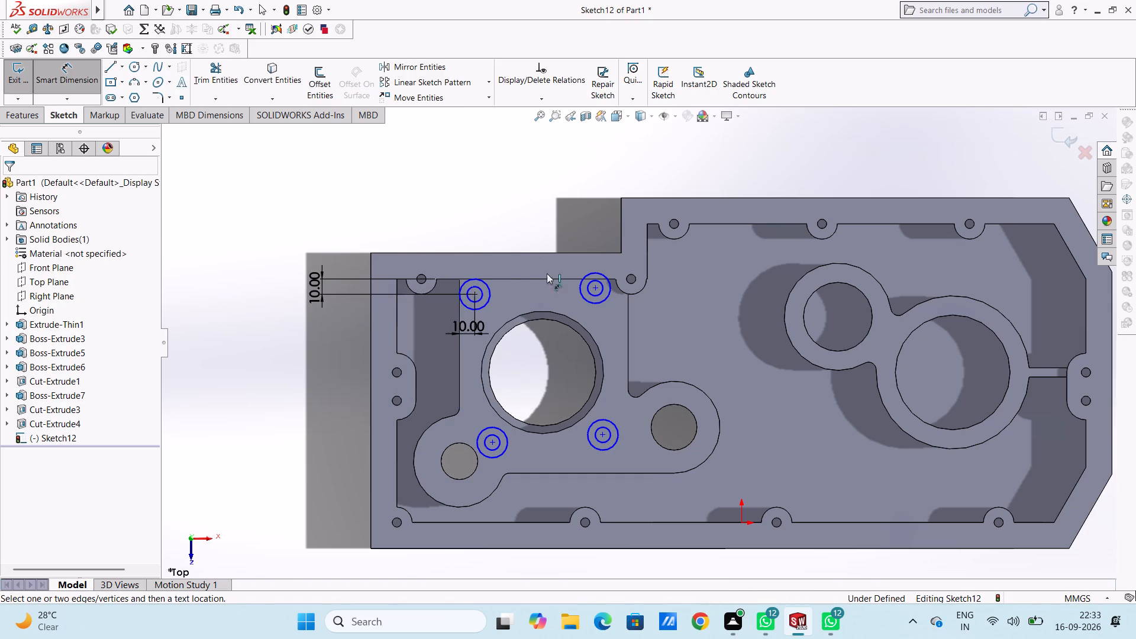
Dimension the upper-right circle pair's centre 10 mm horizontally from the right end of the boss's upper edge, beside the rim boss.
left_click(595, 288)
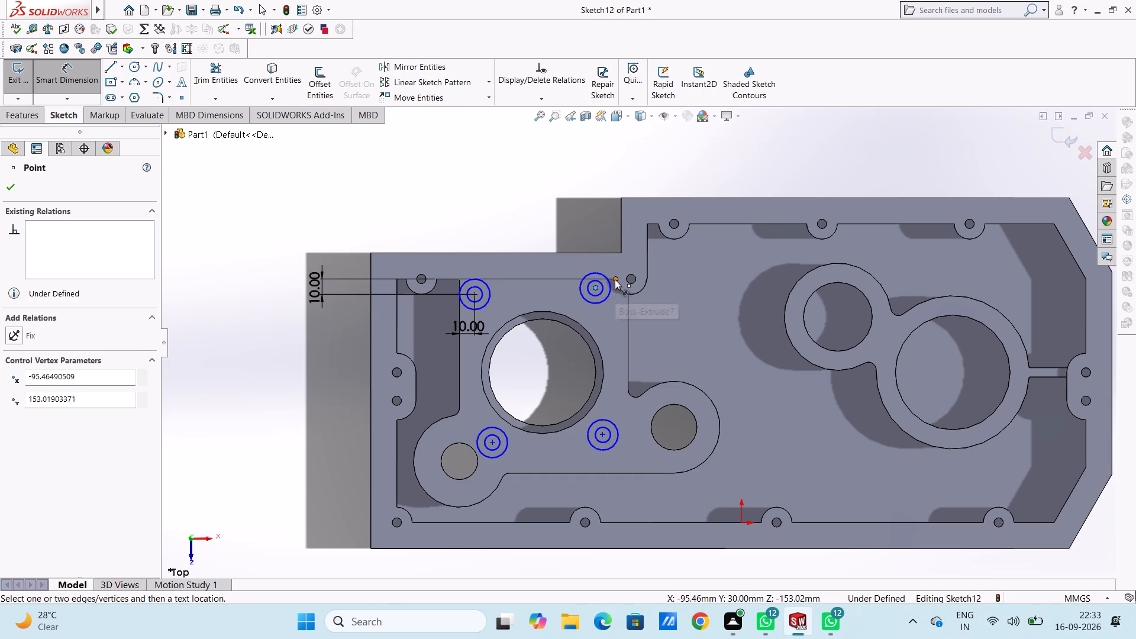
left_click(615, 279)
left_click(598, 220)
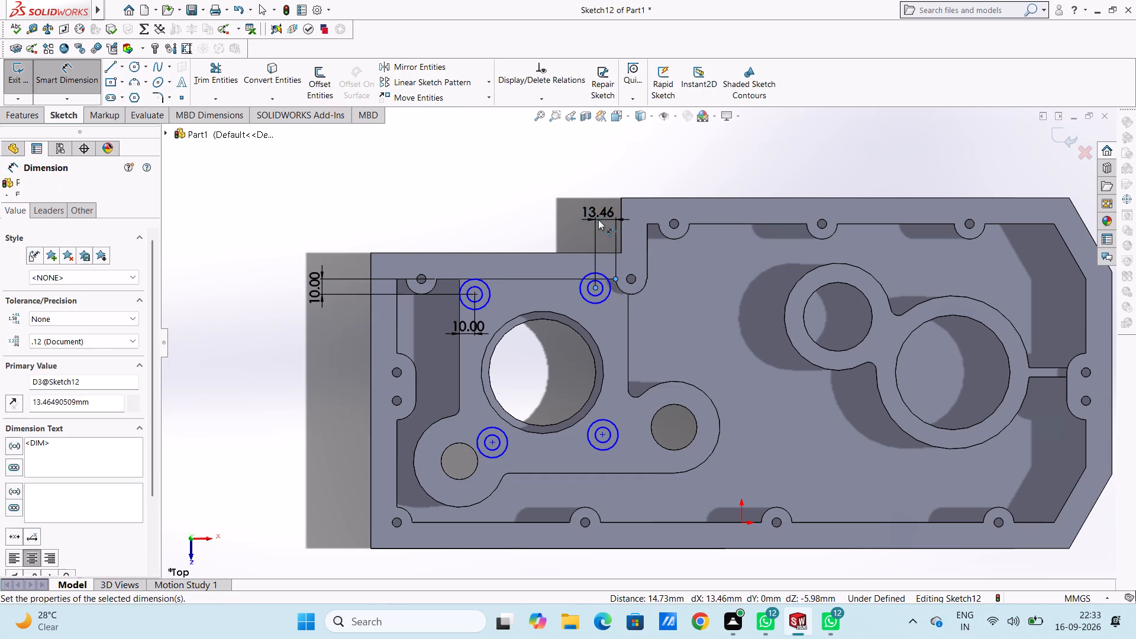
type("10")
key("Return")
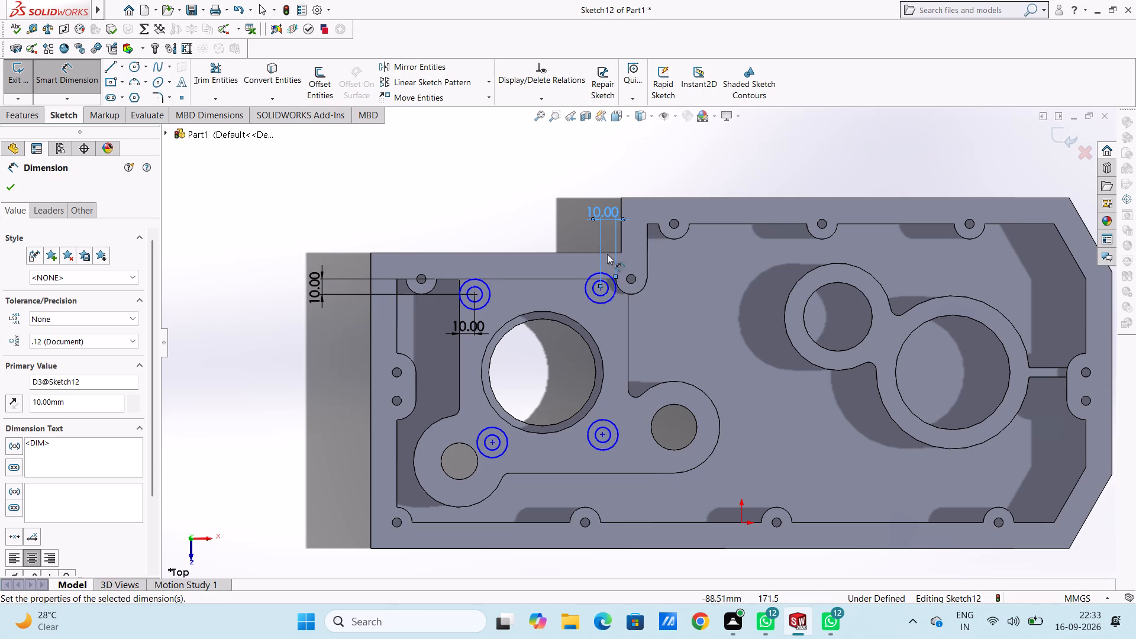
left_click(561, 199)
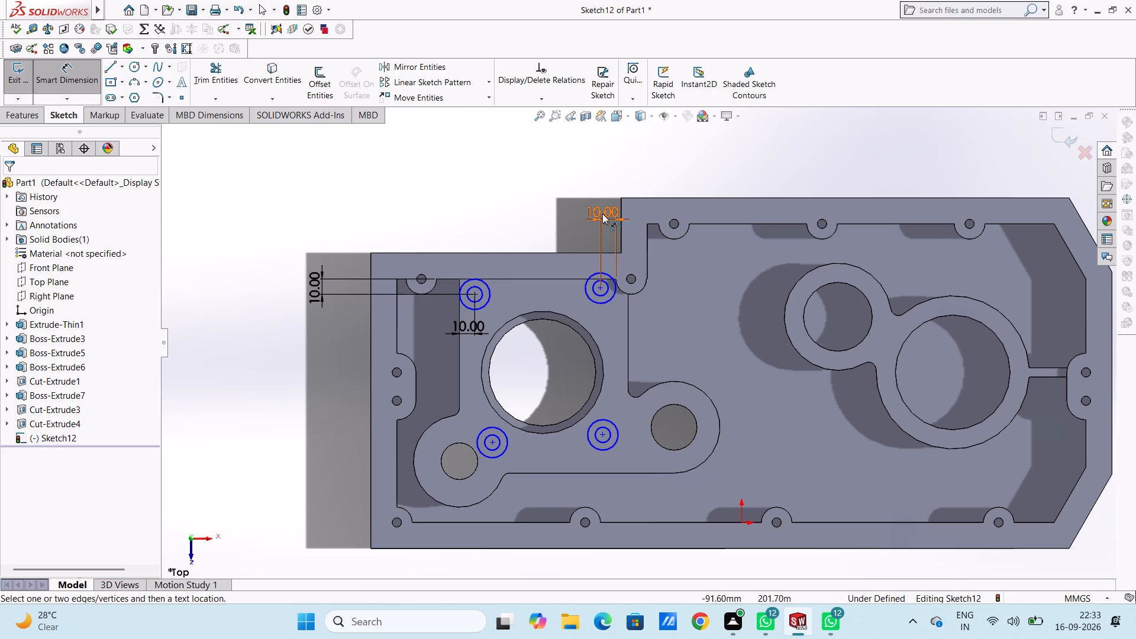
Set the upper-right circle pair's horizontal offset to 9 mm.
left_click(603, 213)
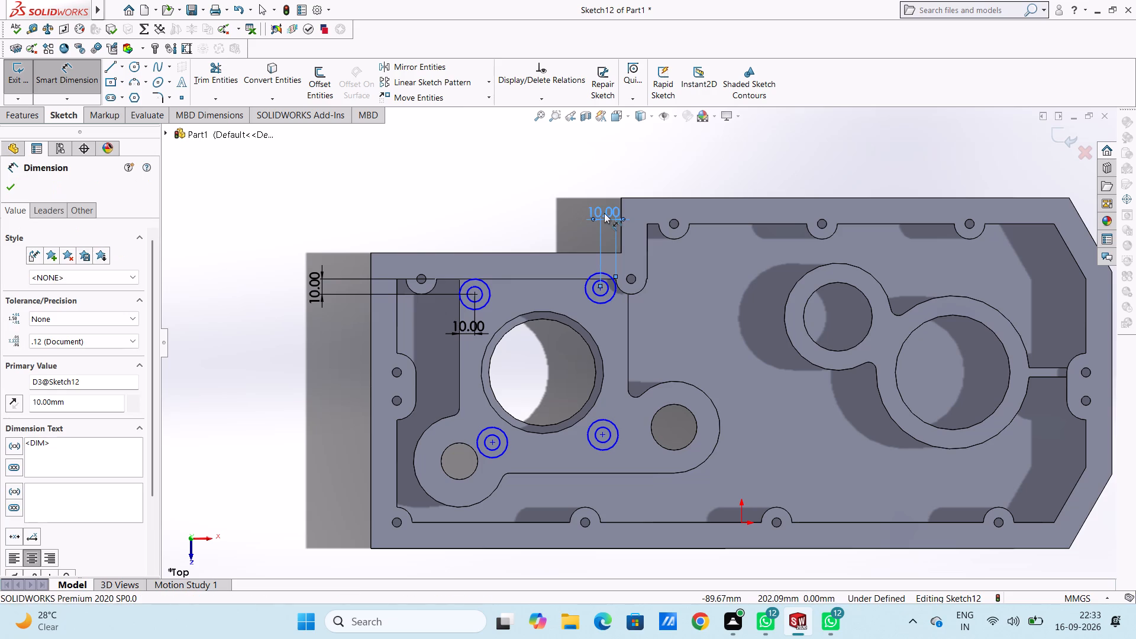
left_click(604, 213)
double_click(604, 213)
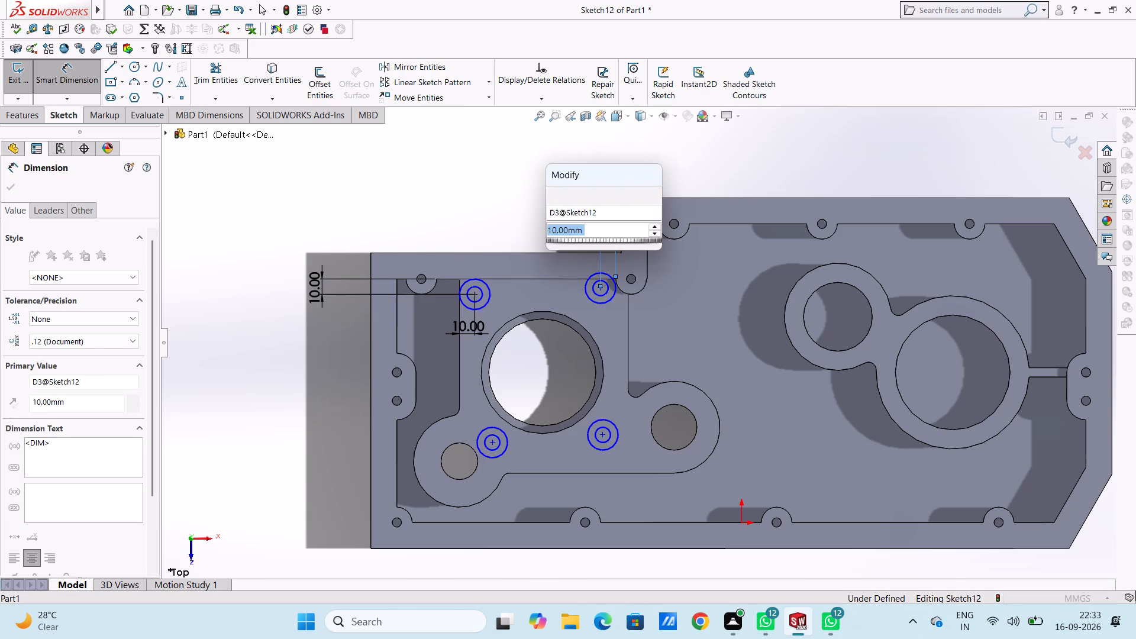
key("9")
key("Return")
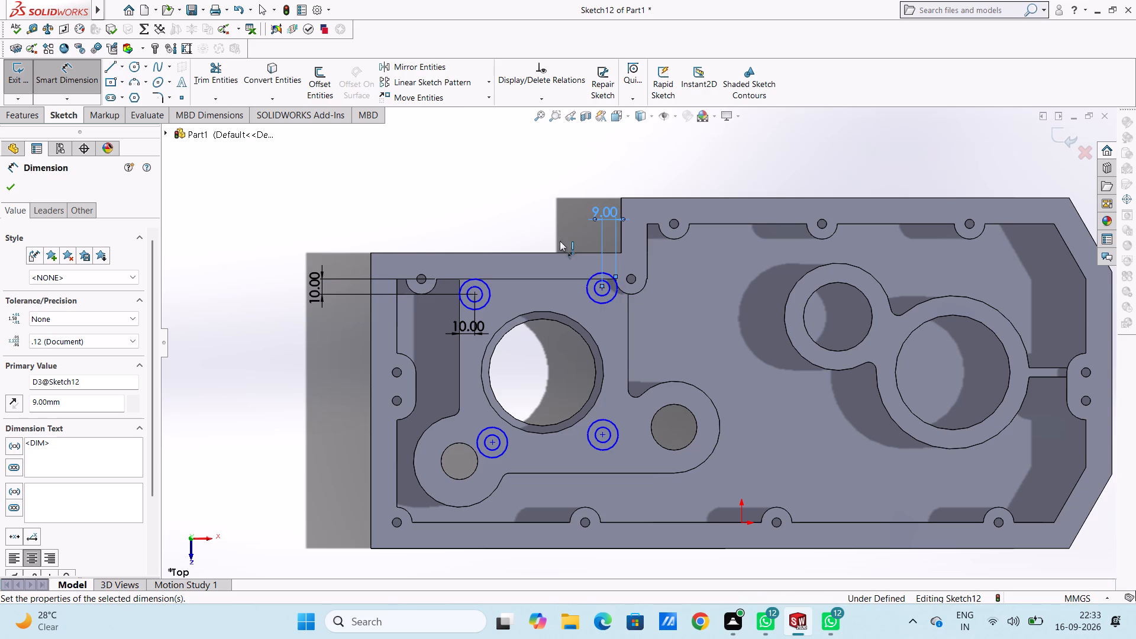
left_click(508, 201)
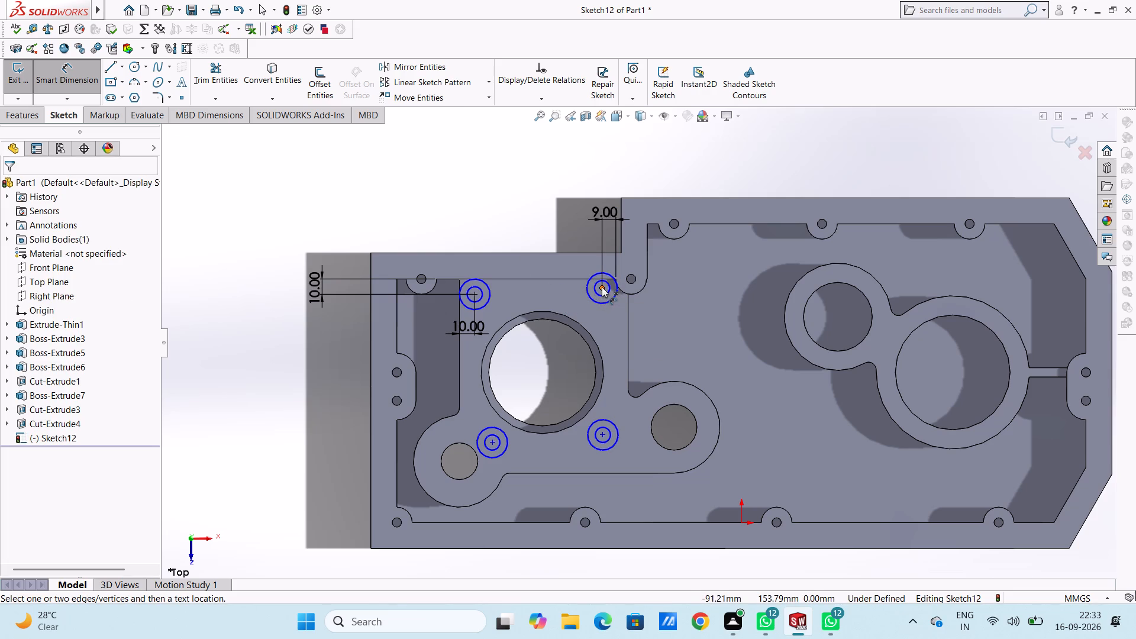
Dimension the upper-right circle pair's centre 10 mm below the boss's upper edge.
left_click(602, 287)
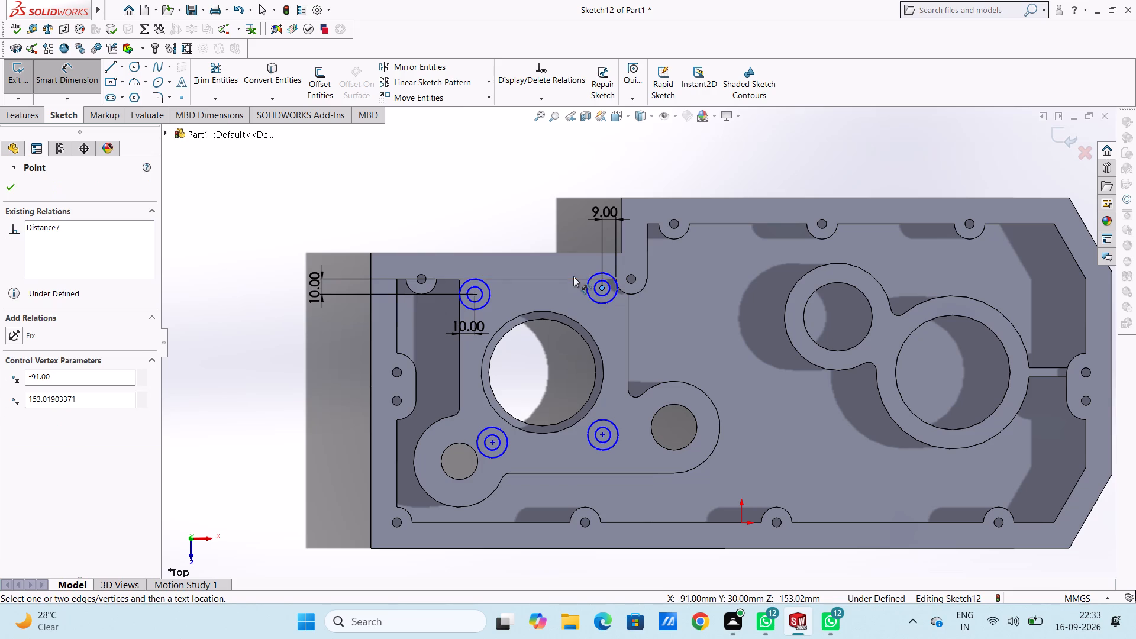
left_click(576, 279)
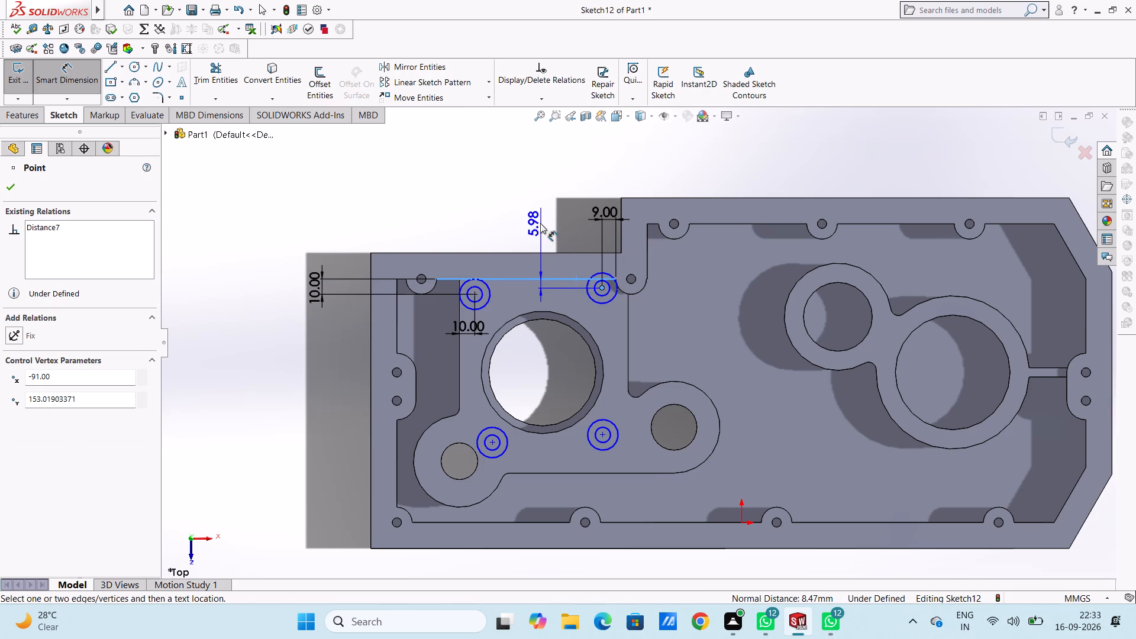
left_click(540, 222)
type("10")
key("Return")
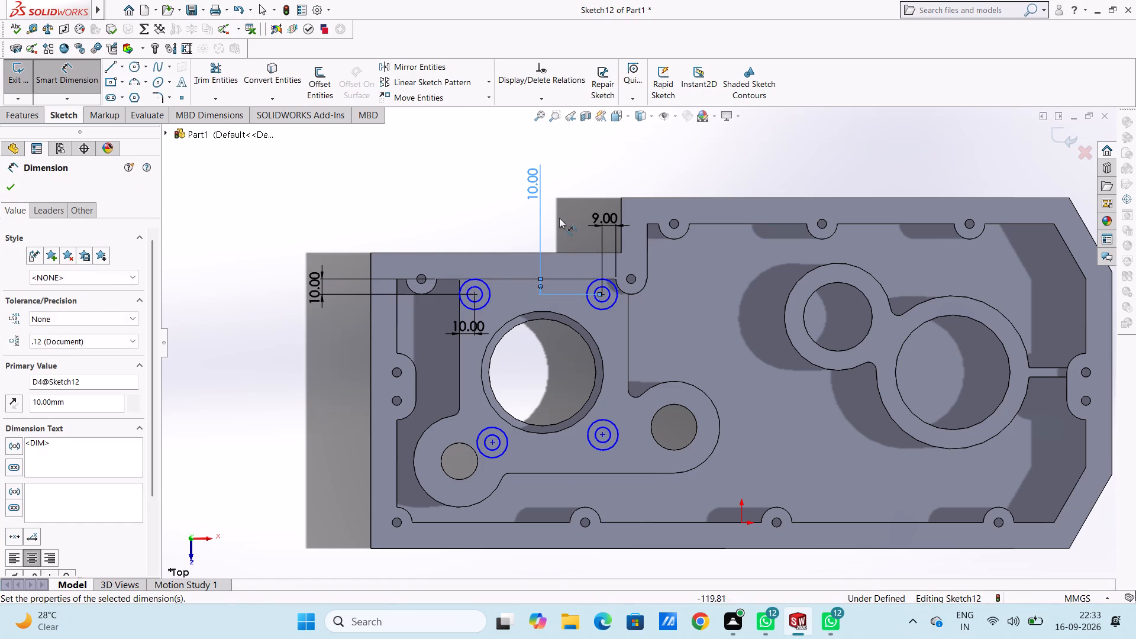
left_click(561, 217)
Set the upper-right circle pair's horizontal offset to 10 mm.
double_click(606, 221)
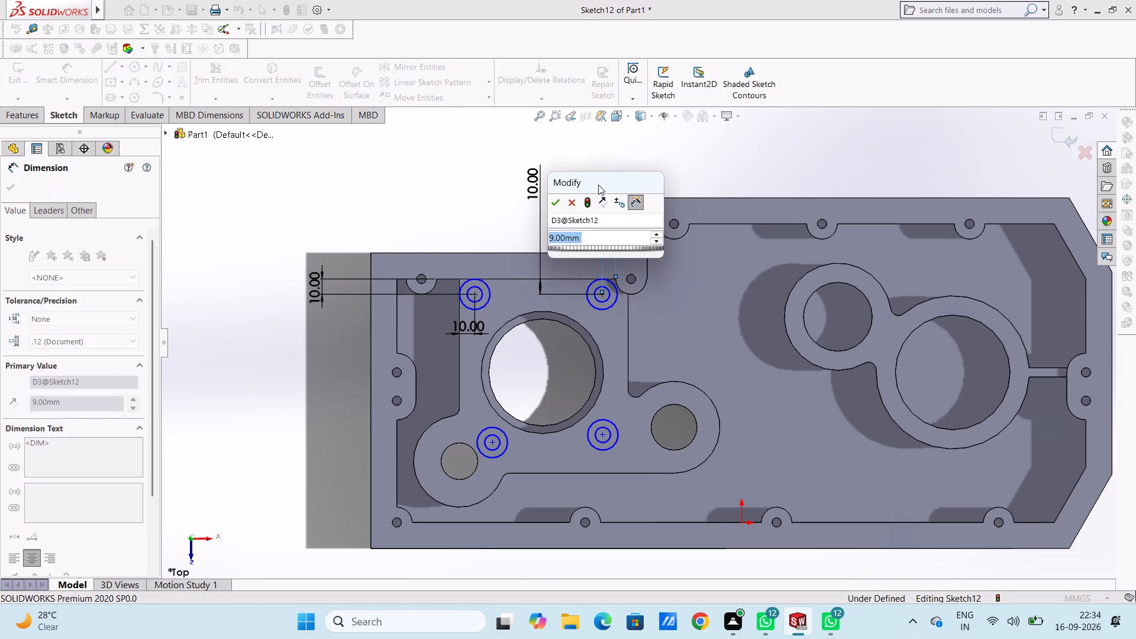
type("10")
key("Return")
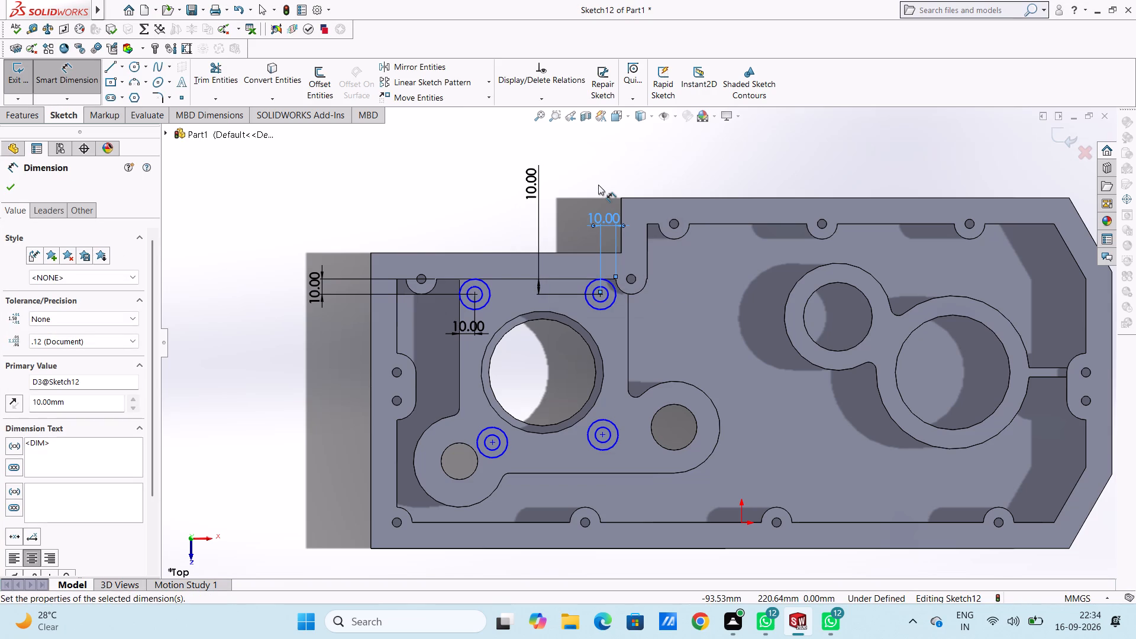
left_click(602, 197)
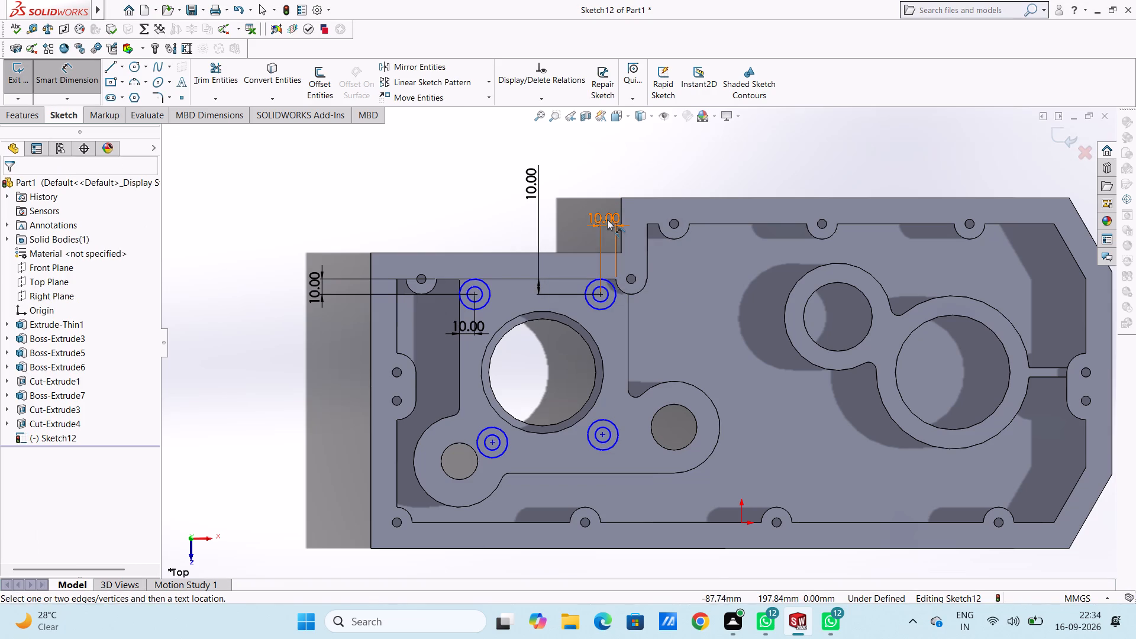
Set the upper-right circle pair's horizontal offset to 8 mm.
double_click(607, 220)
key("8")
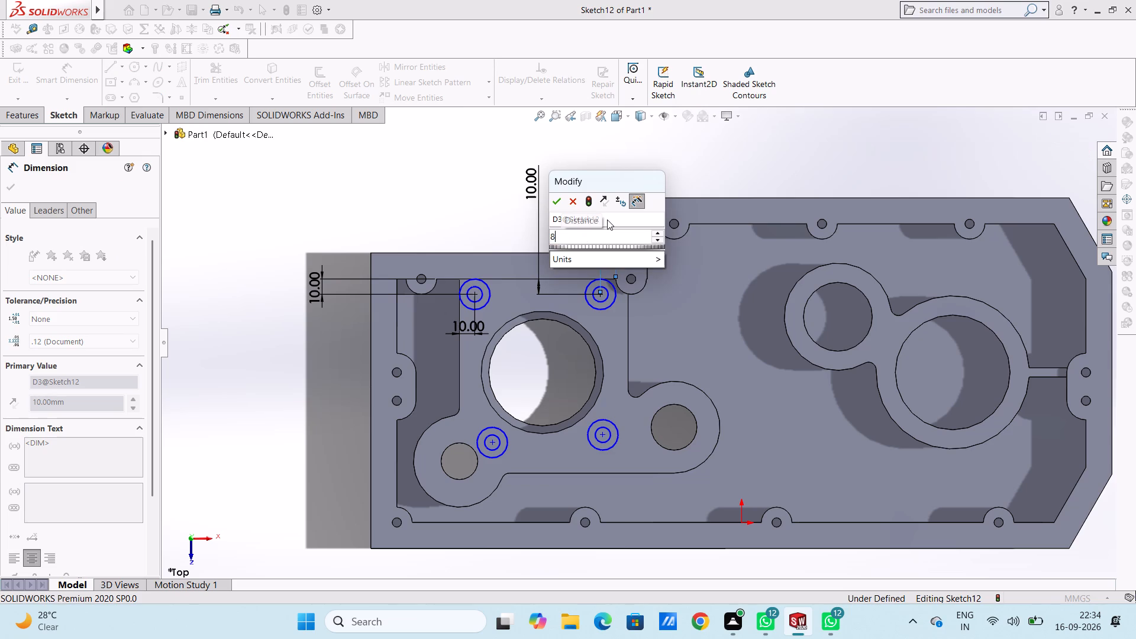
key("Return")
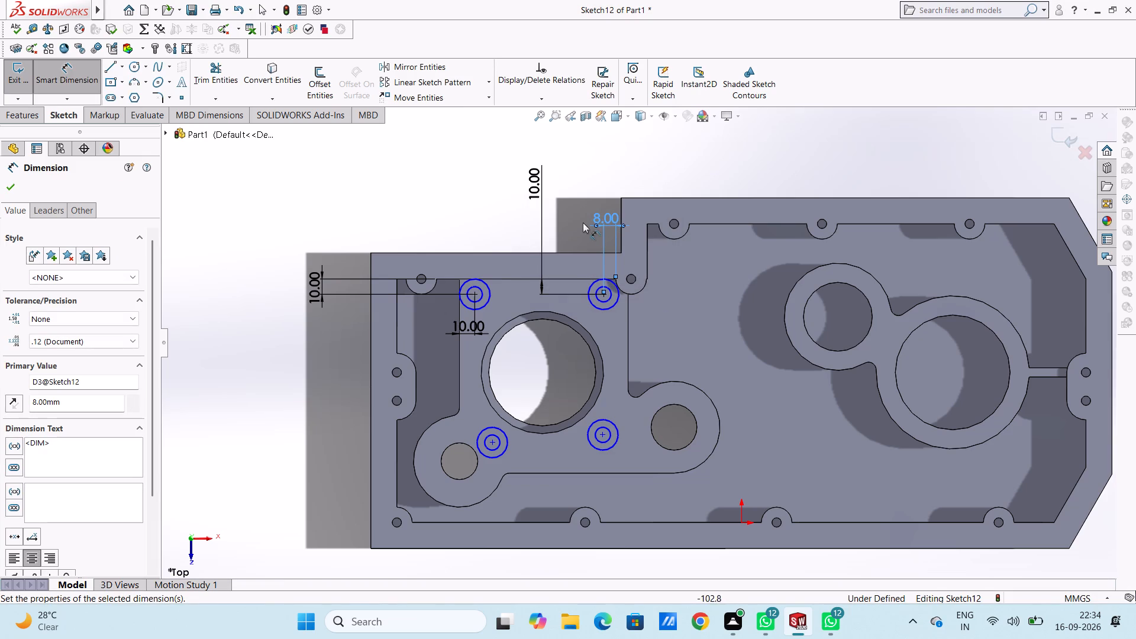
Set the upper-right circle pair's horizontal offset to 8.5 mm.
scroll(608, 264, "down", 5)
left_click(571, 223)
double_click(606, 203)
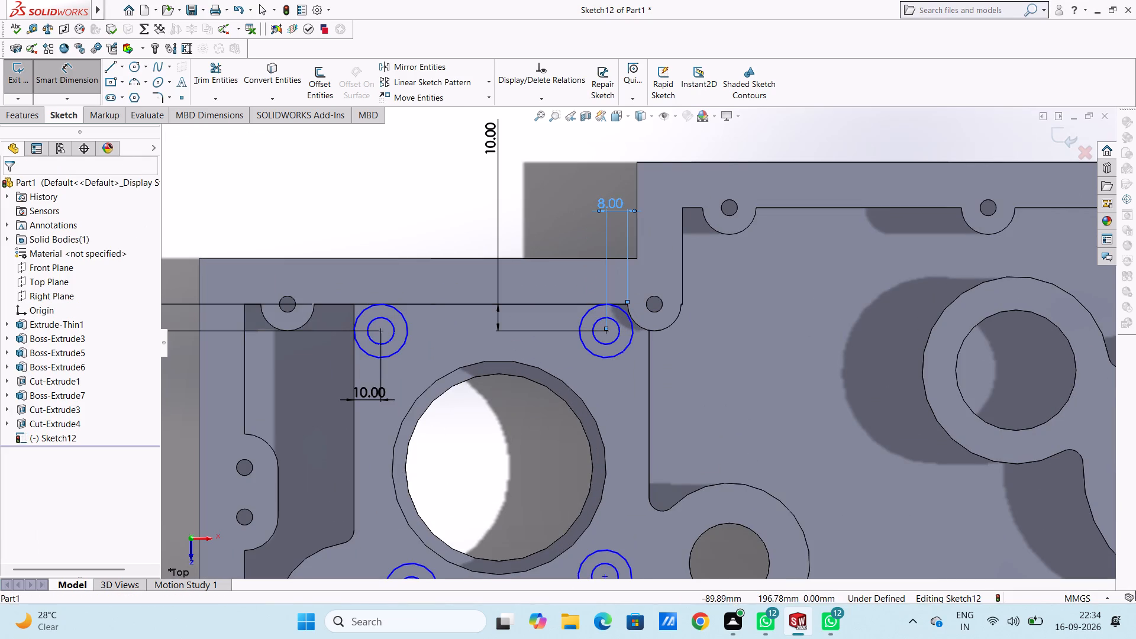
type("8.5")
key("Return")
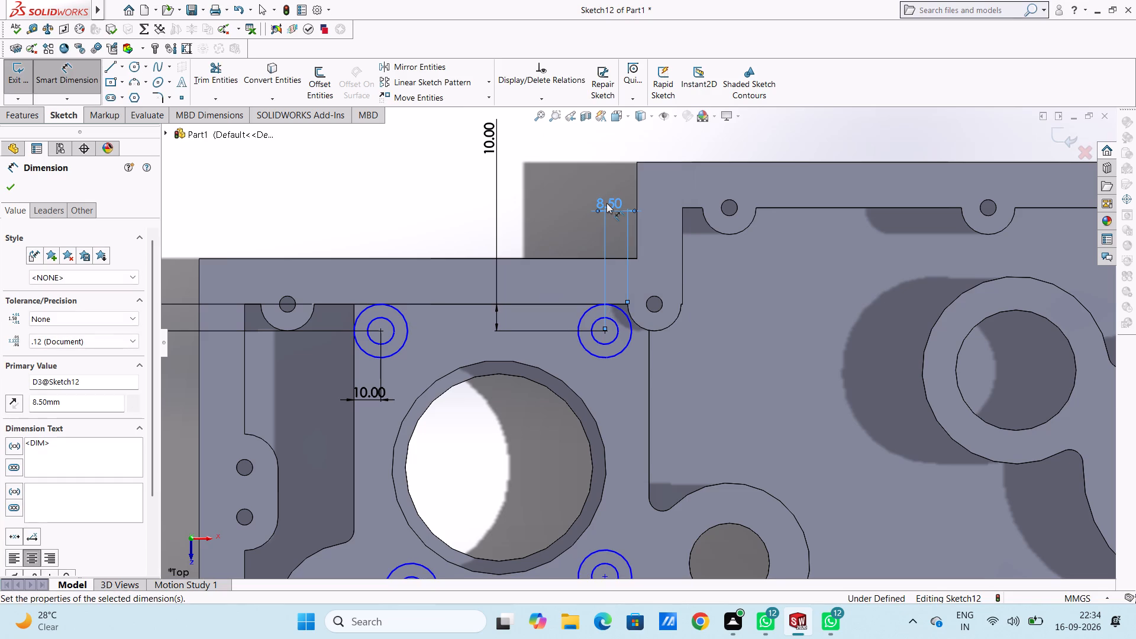
Set the upper-right circle pair's horizontal offset to 7.5 mm.
double_click(607, 203)
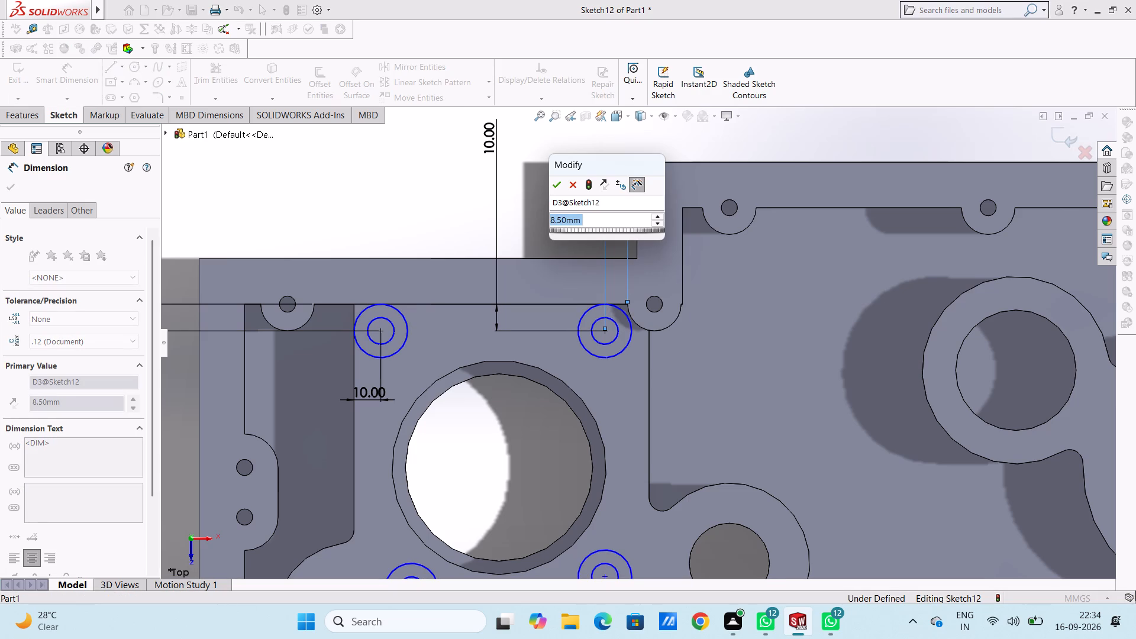
type("7.5")
key("Return")
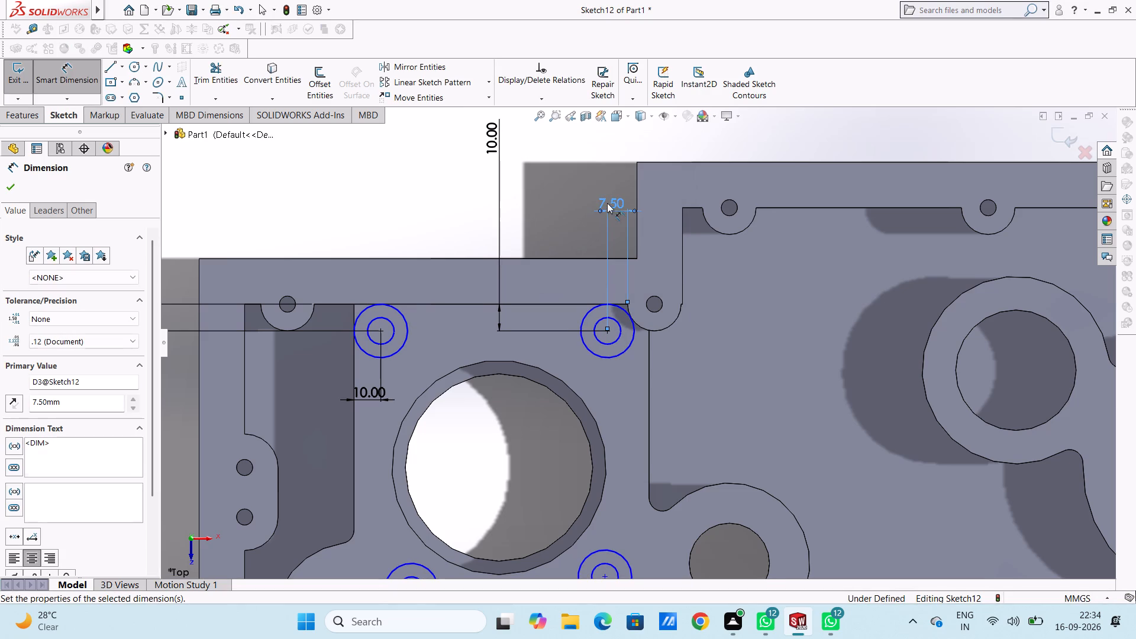
left_click(559, 232)
Dimension the lower-right circle pair's centre 0 mm horizontally from the upper-right pair's centre so the two align vertically.
scroll(634, 415, "up", 4)
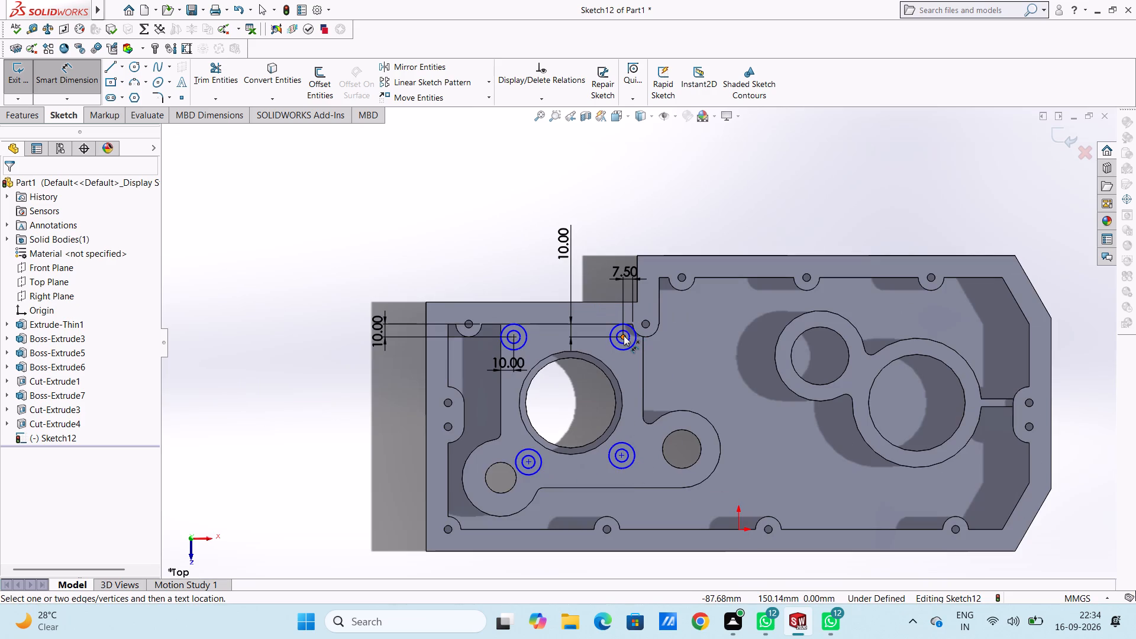
left_click(624, 335)
left_click(621, 456)
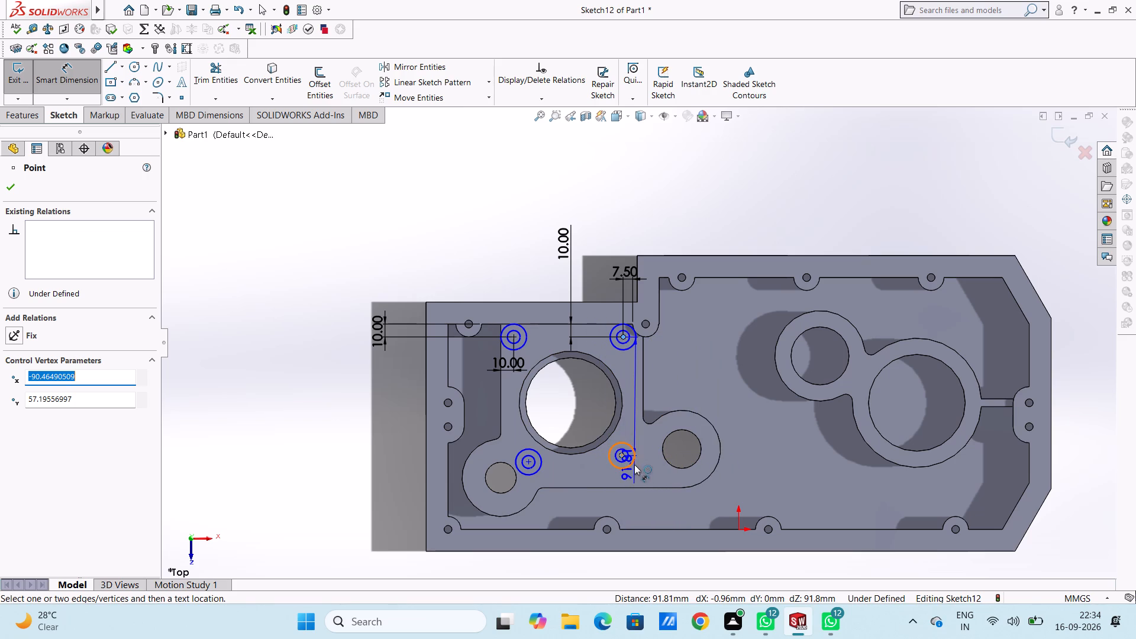
scroll(624, 476, "down", 3)
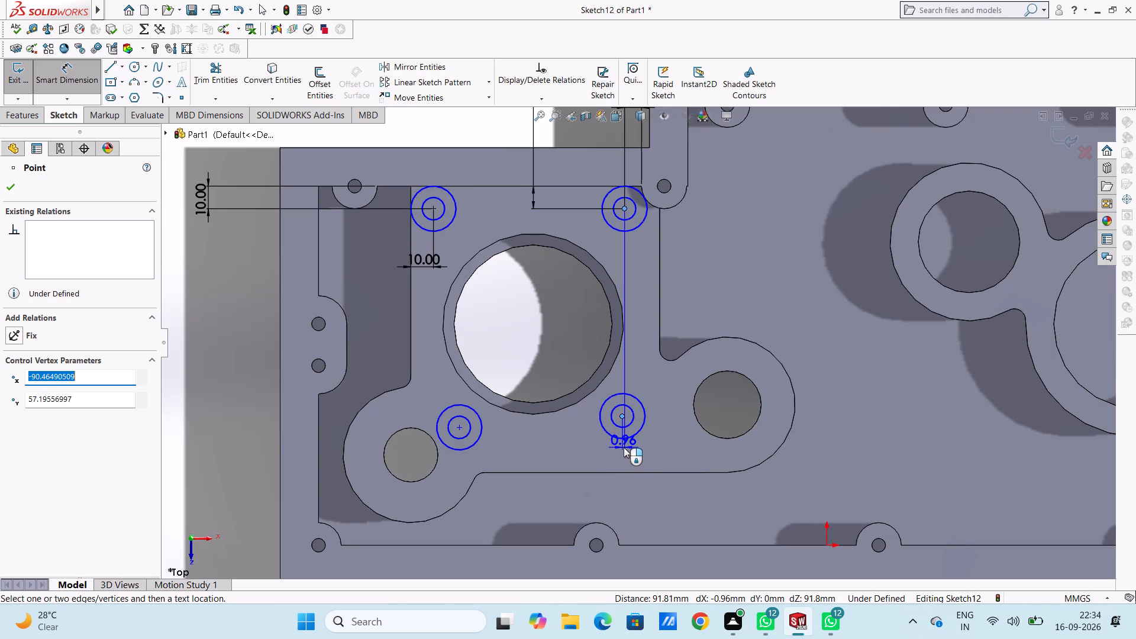
left_click(624, 447)
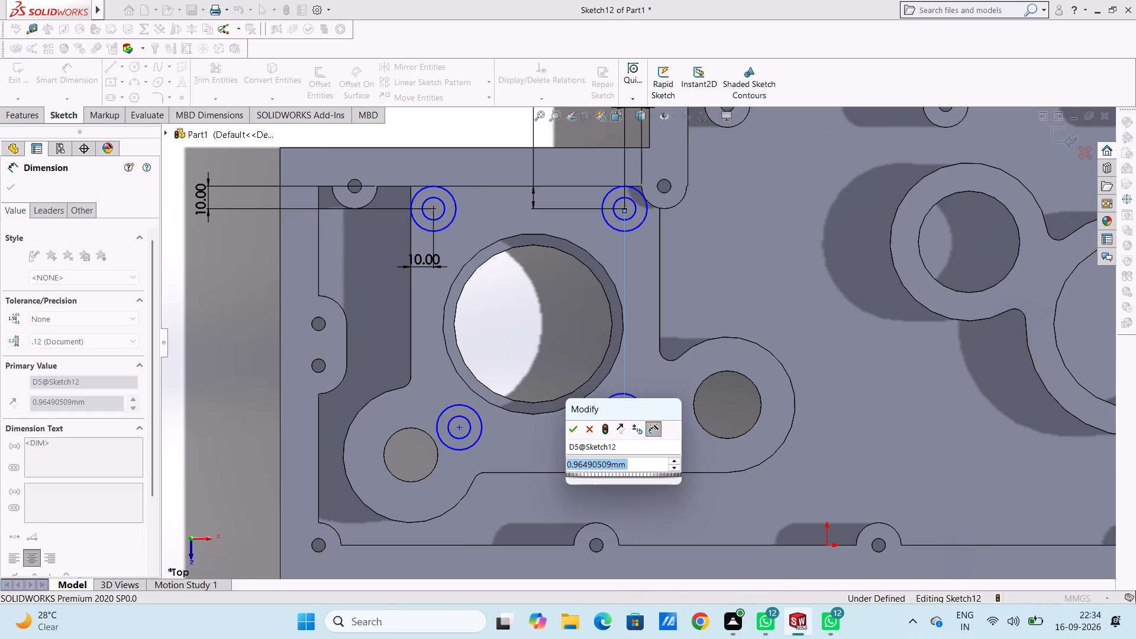
key("0")
key("Return")
left_click(624, 447)
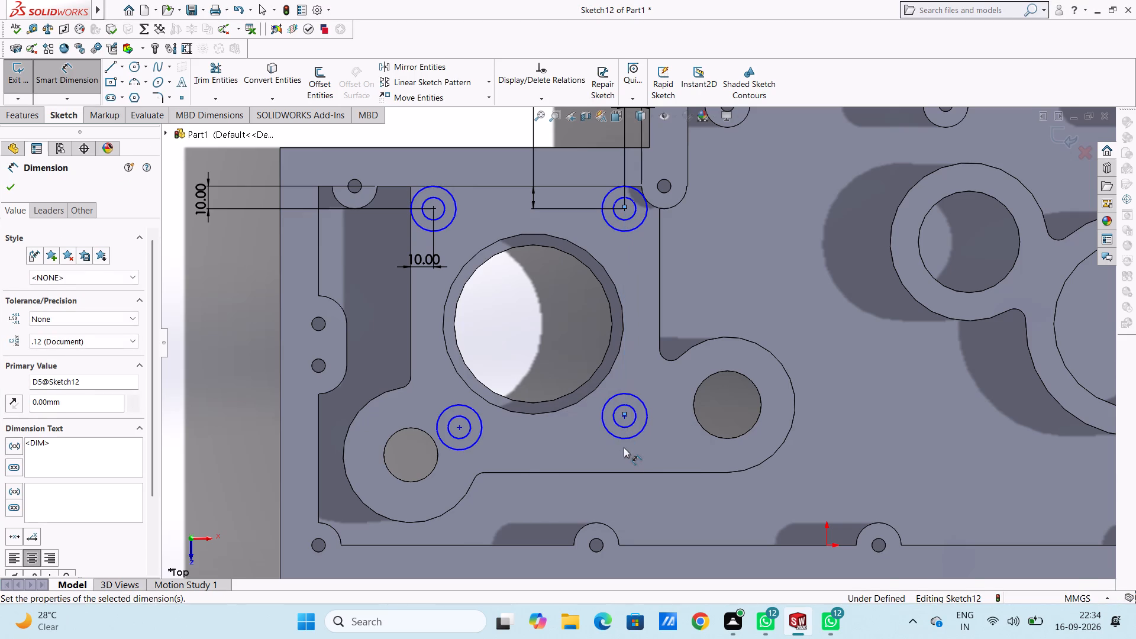
Dimension the lower-left circle pair's centre 0 mm vertically from the lower-right pair's centre so both sit level.
scroll(624, 447, "up", 3)
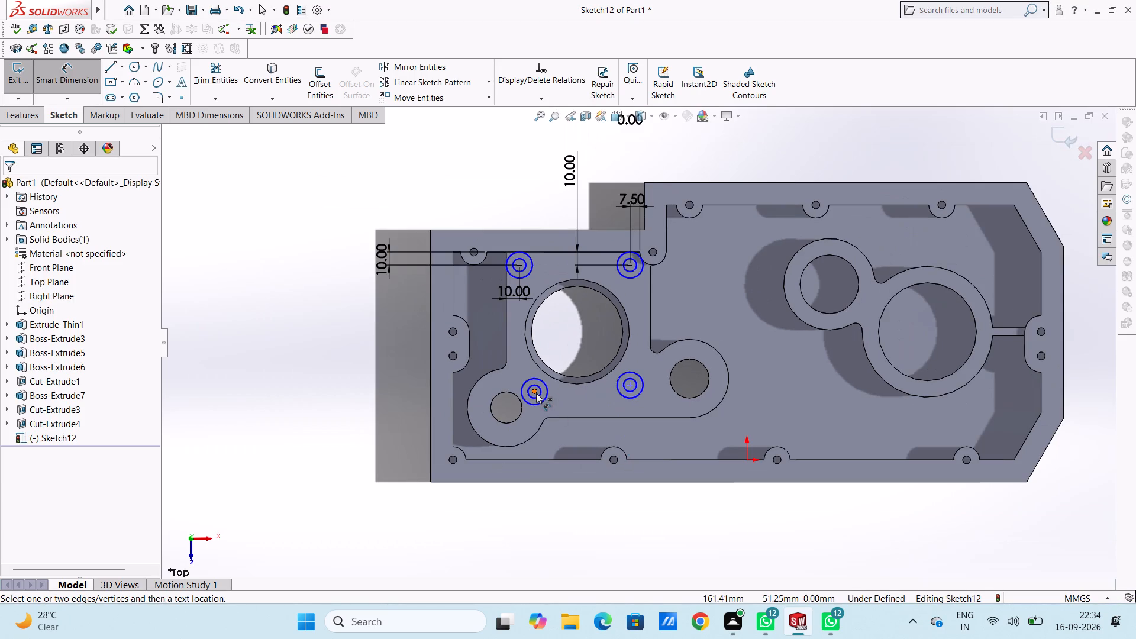
left_click(536, 392)
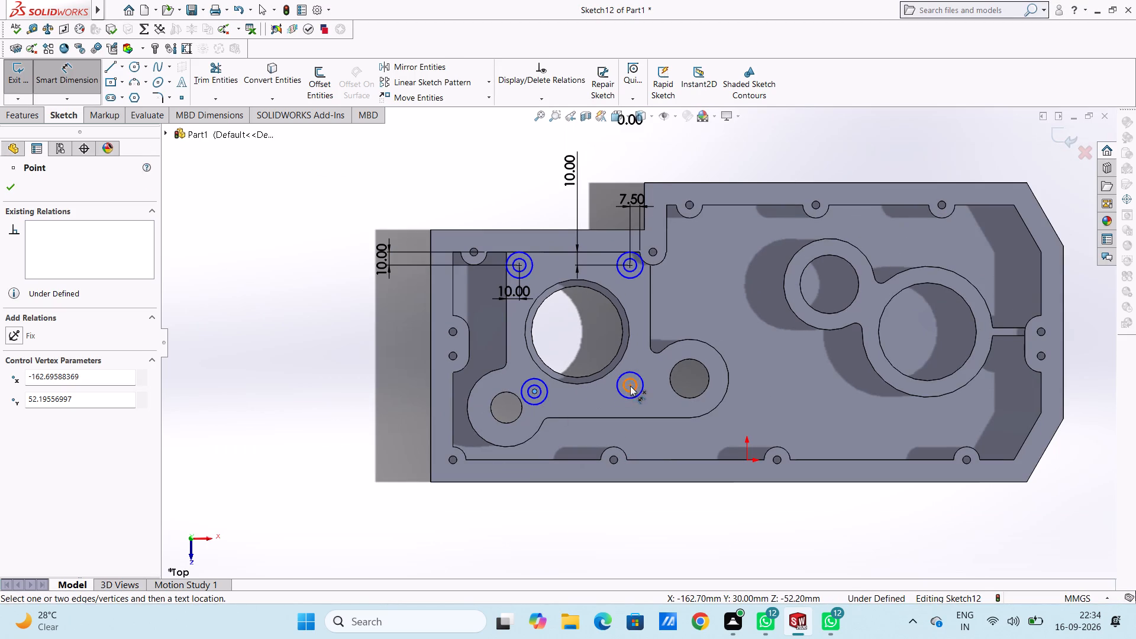
left_click(631, 385)
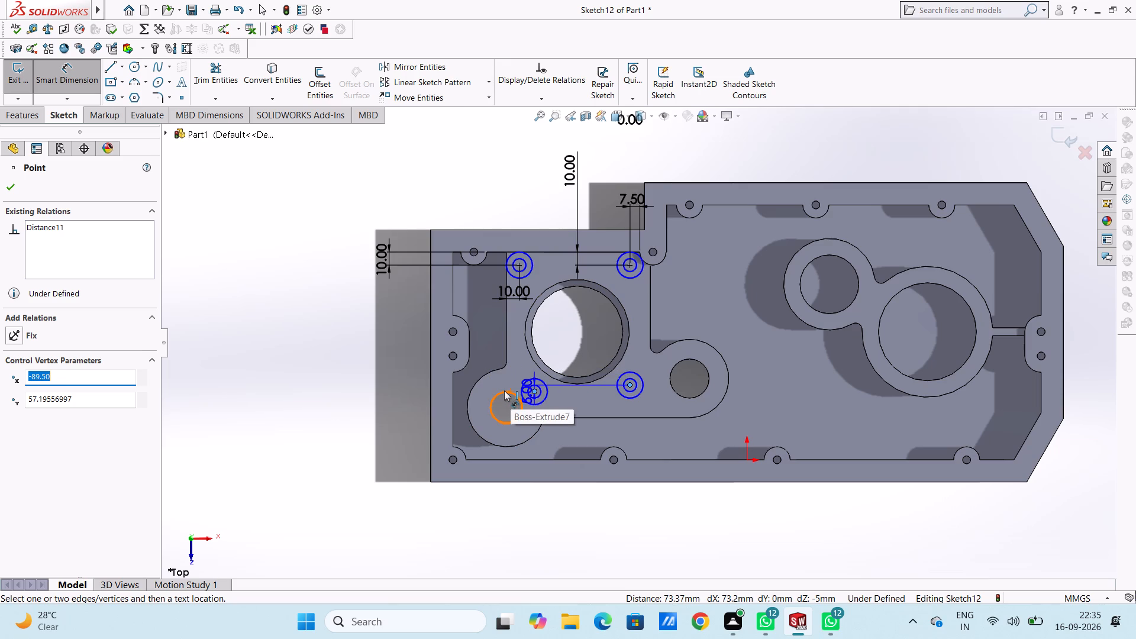
scroll(504, 391, "up", 3)
scroll(553, 363, "down", 2)
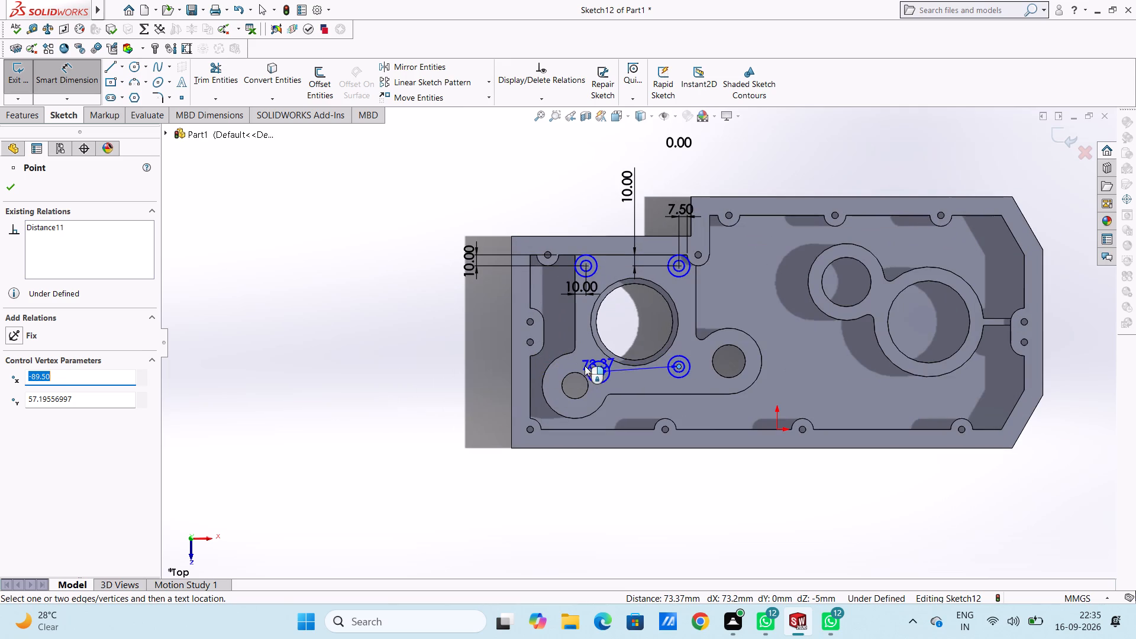
left_click(579, 370)
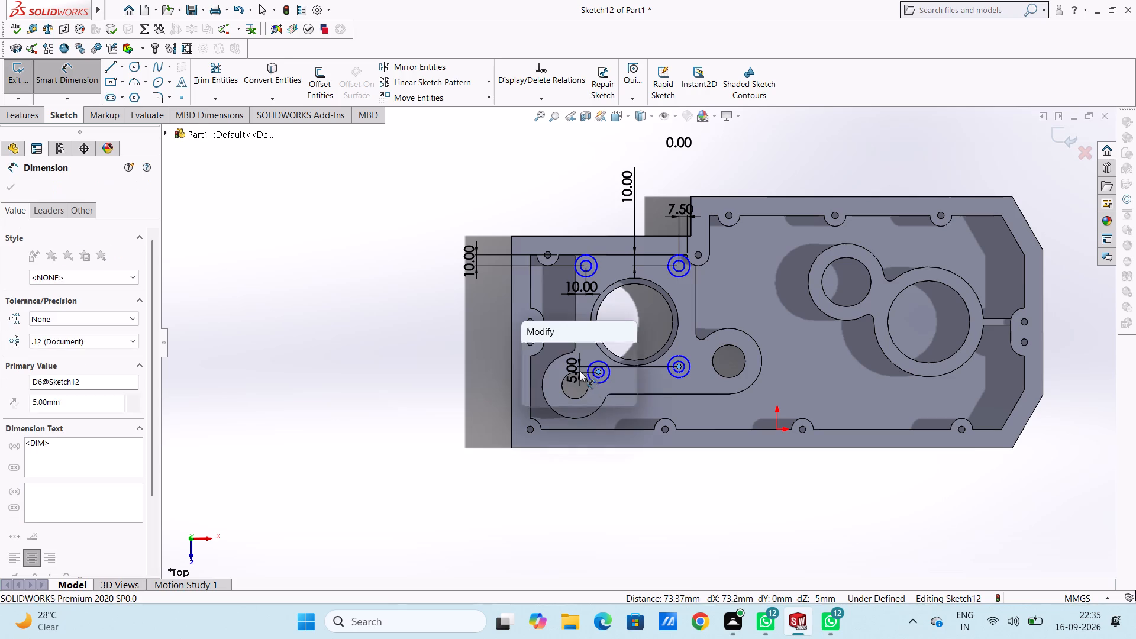
key("0")
key("Return")
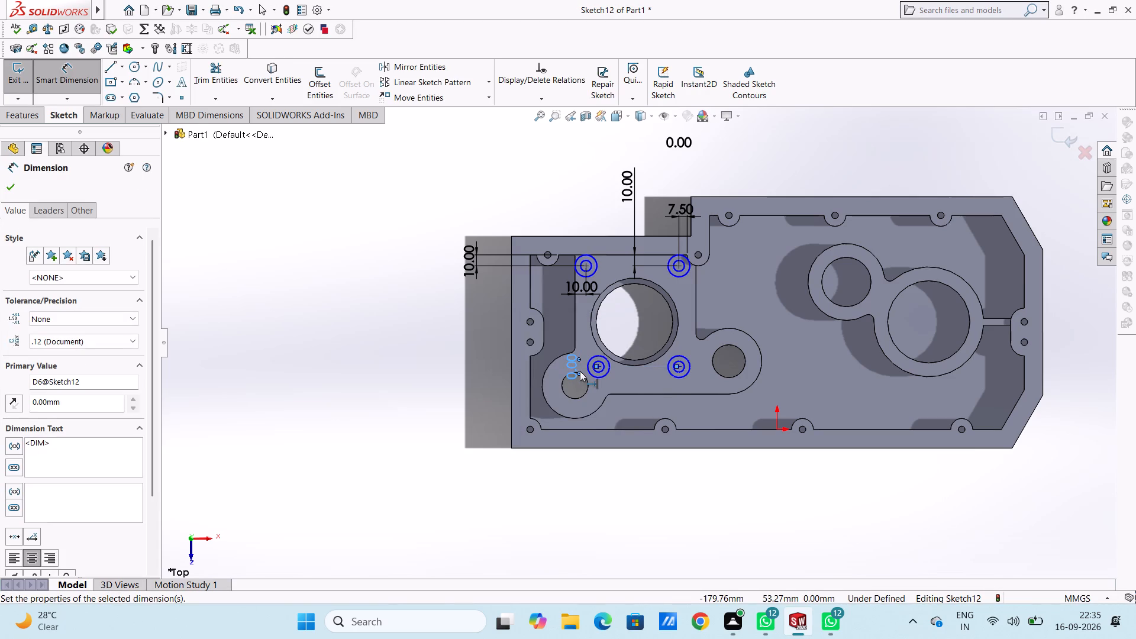
left_click(618, 317)
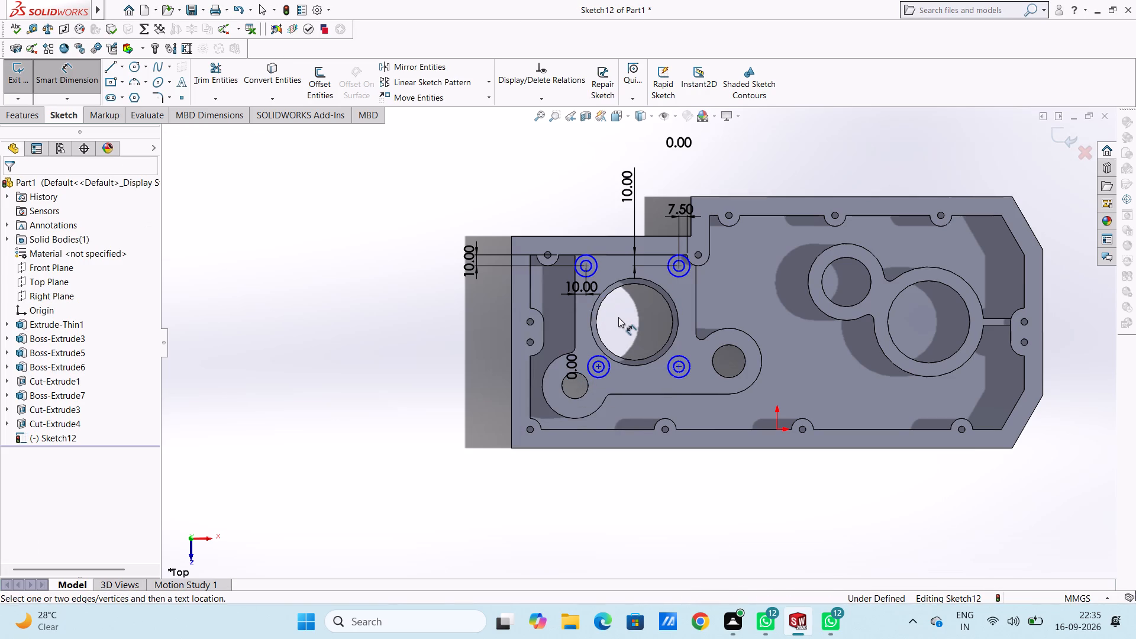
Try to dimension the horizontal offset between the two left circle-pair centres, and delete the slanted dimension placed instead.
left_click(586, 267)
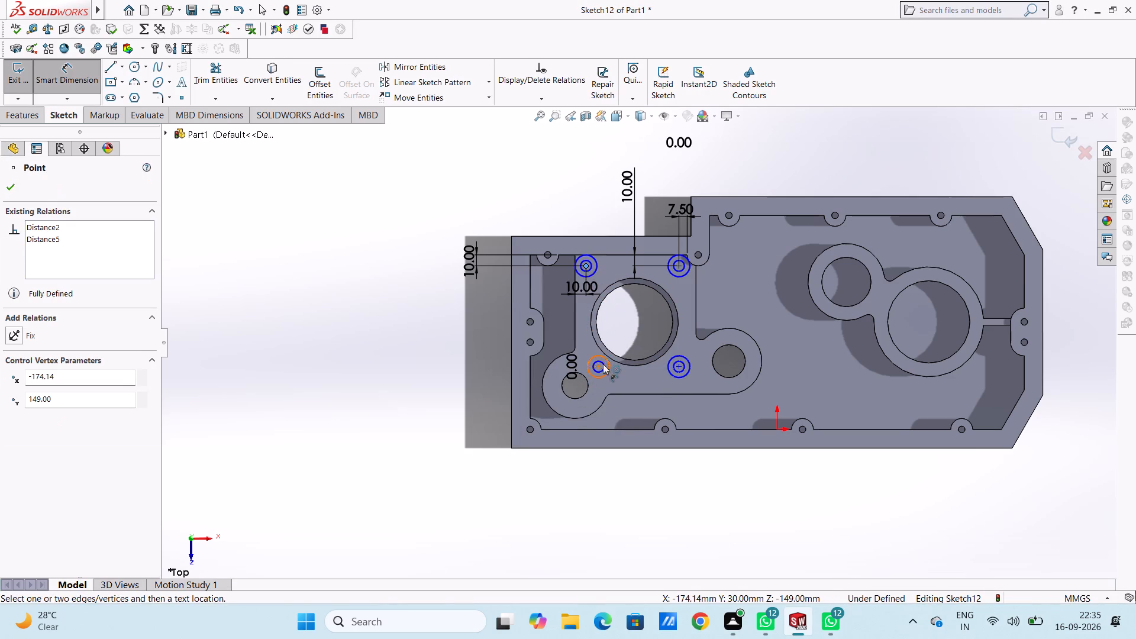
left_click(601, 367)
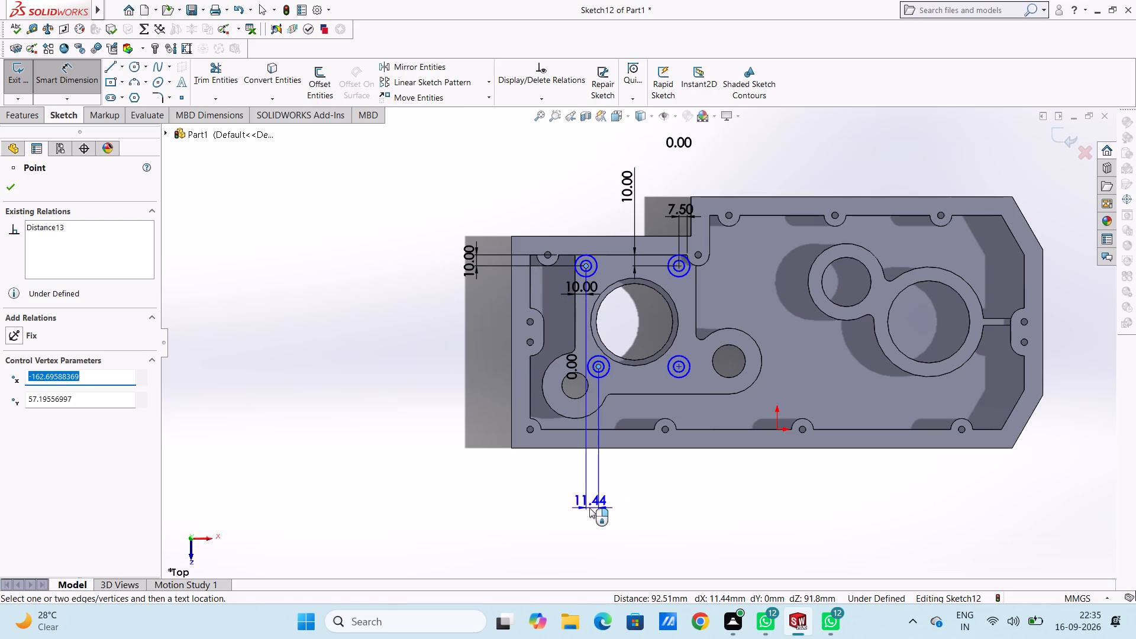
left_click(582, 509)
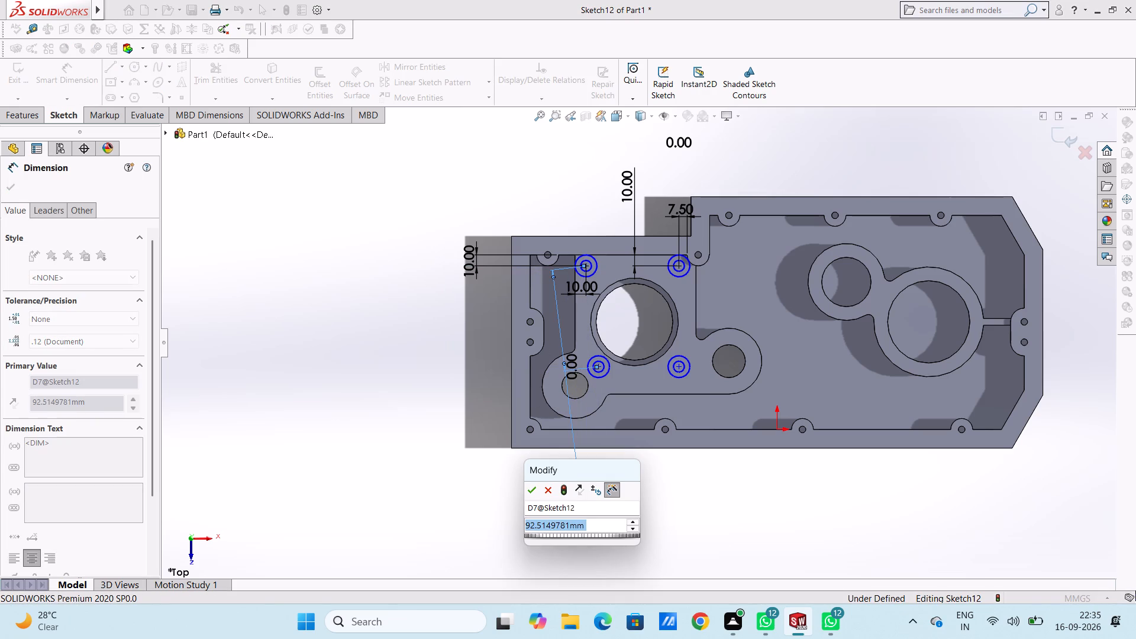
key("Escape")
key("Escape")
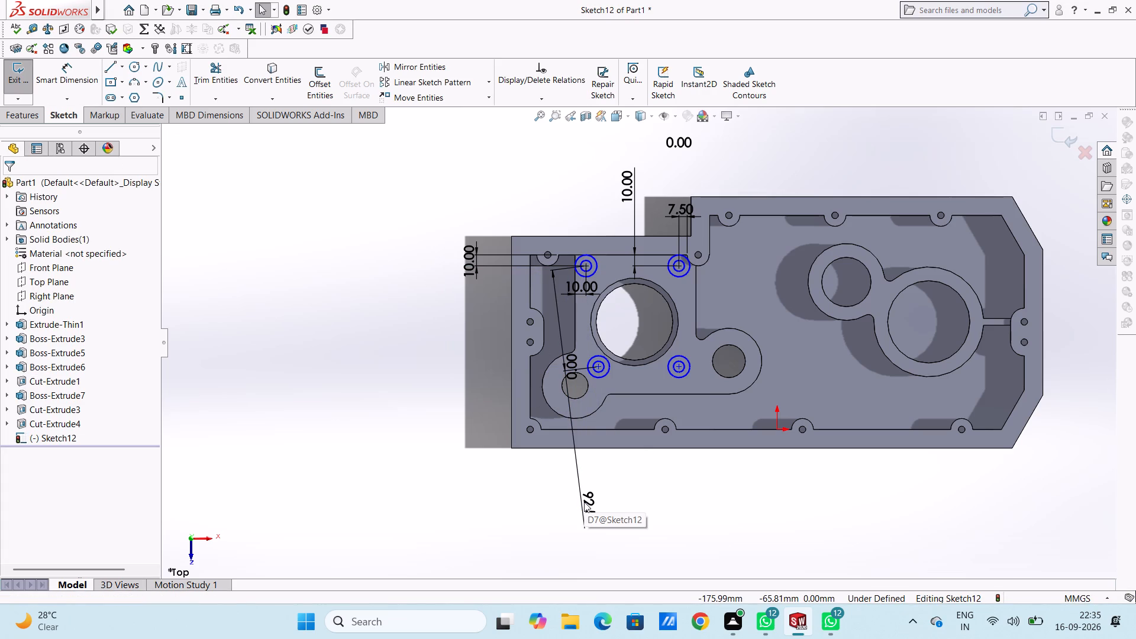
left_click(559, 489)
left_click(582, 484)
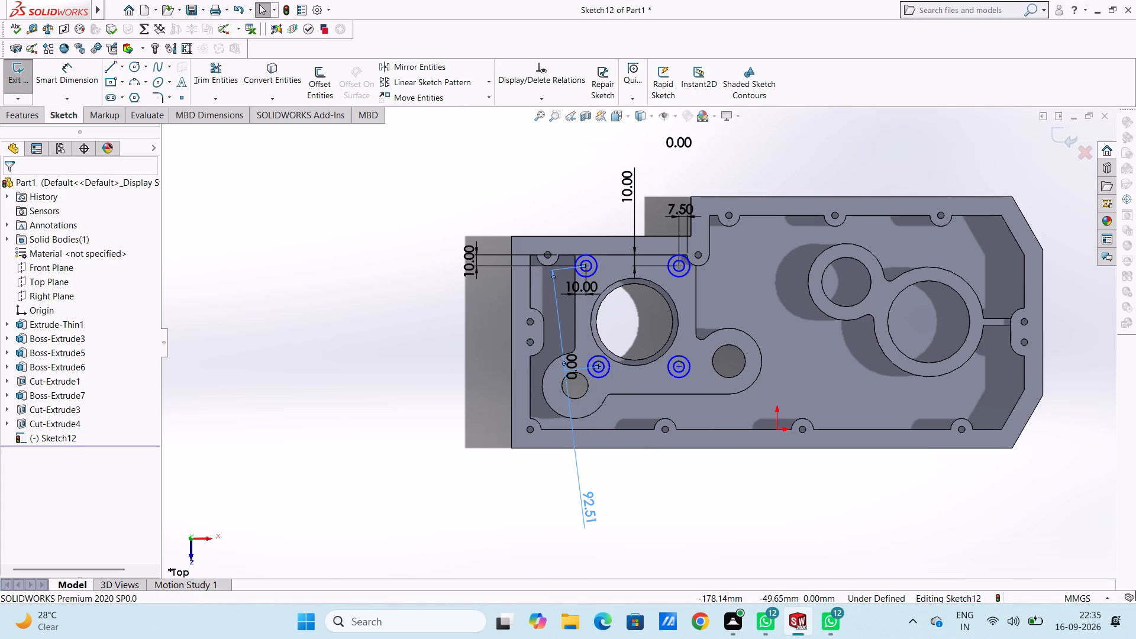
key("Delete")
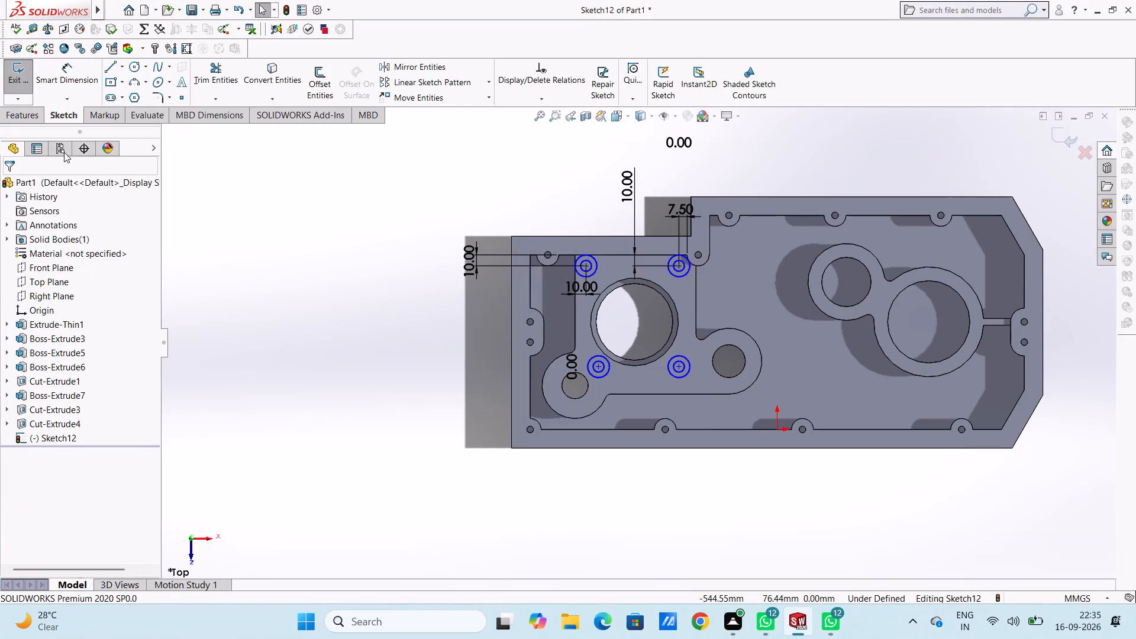
Dimension the lower-left circle pair's centre 0 mm horizontally from the upper-left pair's centre so the two align vertically.
left_click(71, 72)
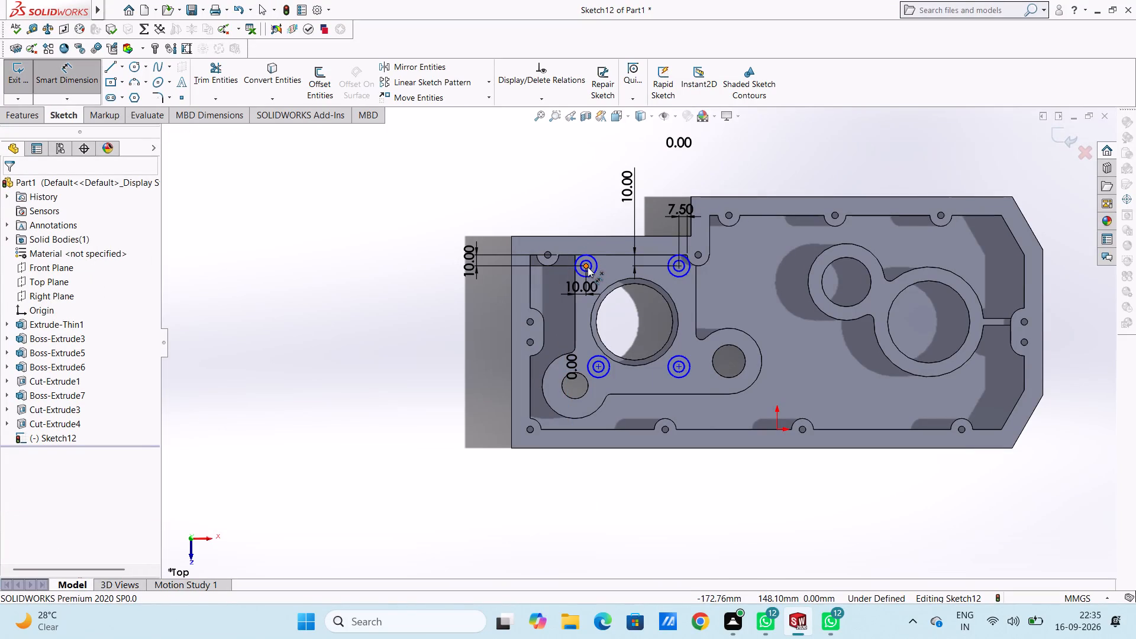
left_click(588, 267)
left_click(599, 367)
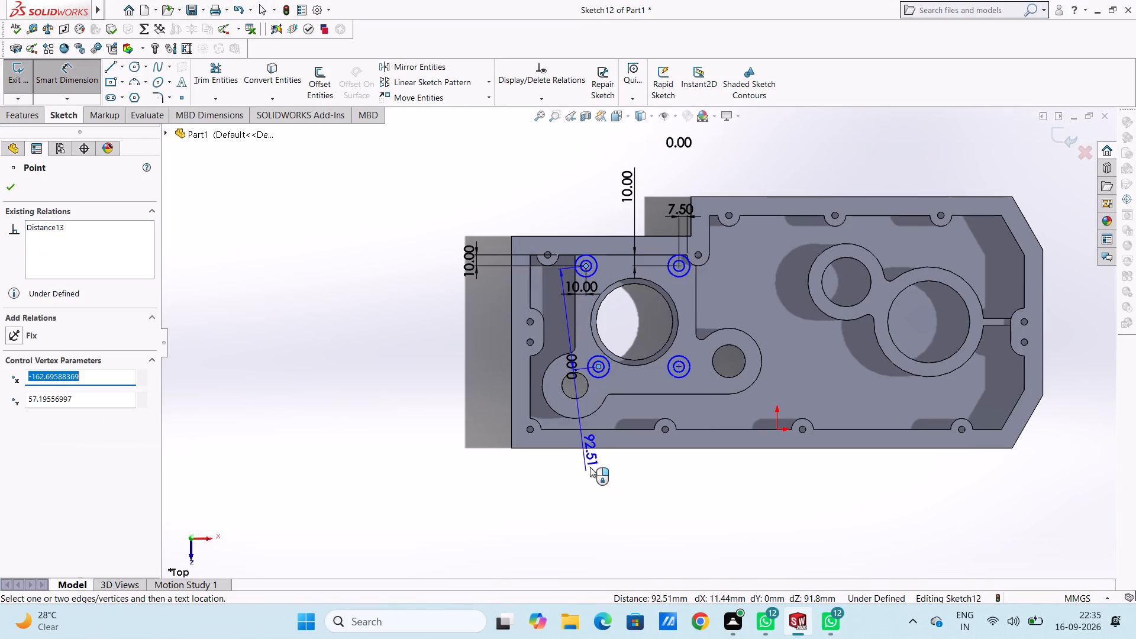
left_click(594, 500)
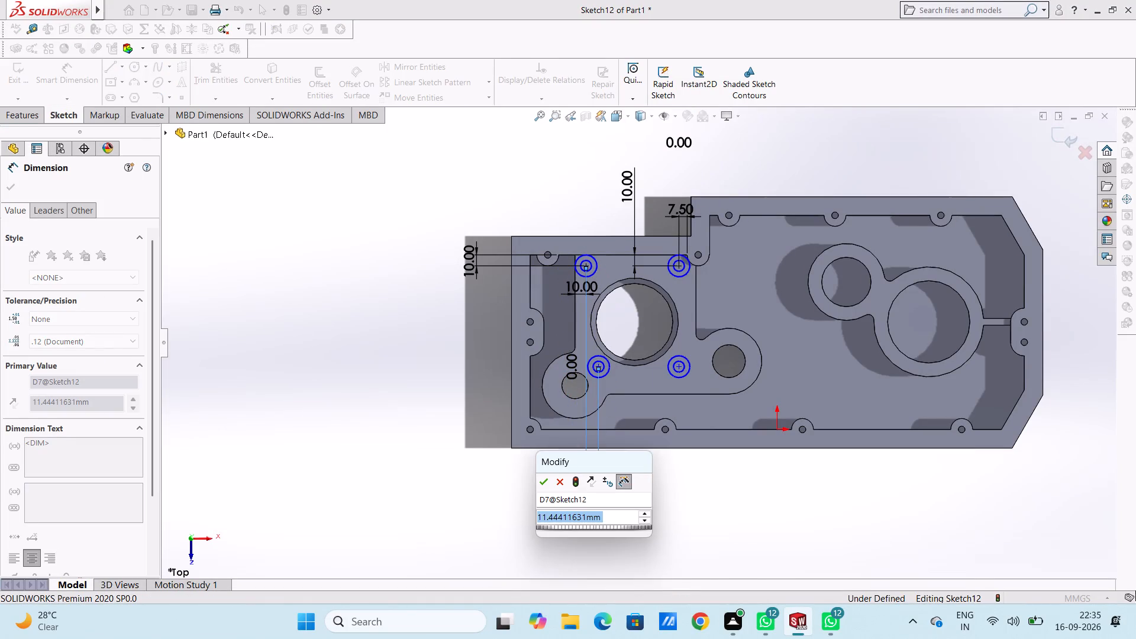
key("0")
key("Return")
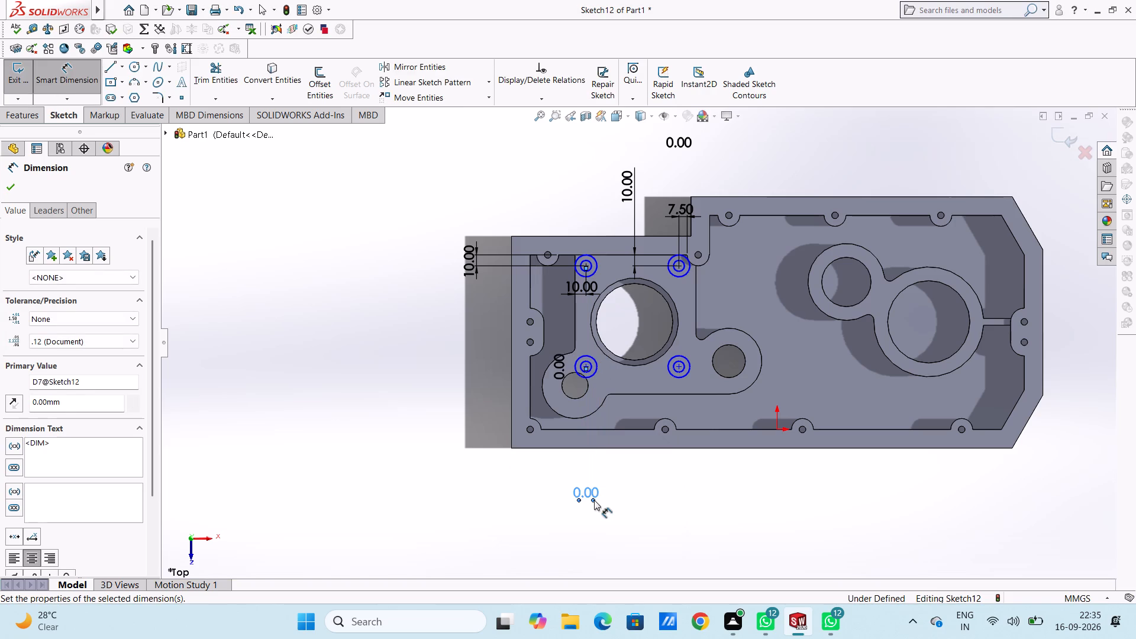
key("Escape")
key("Escape")
key("Escape")
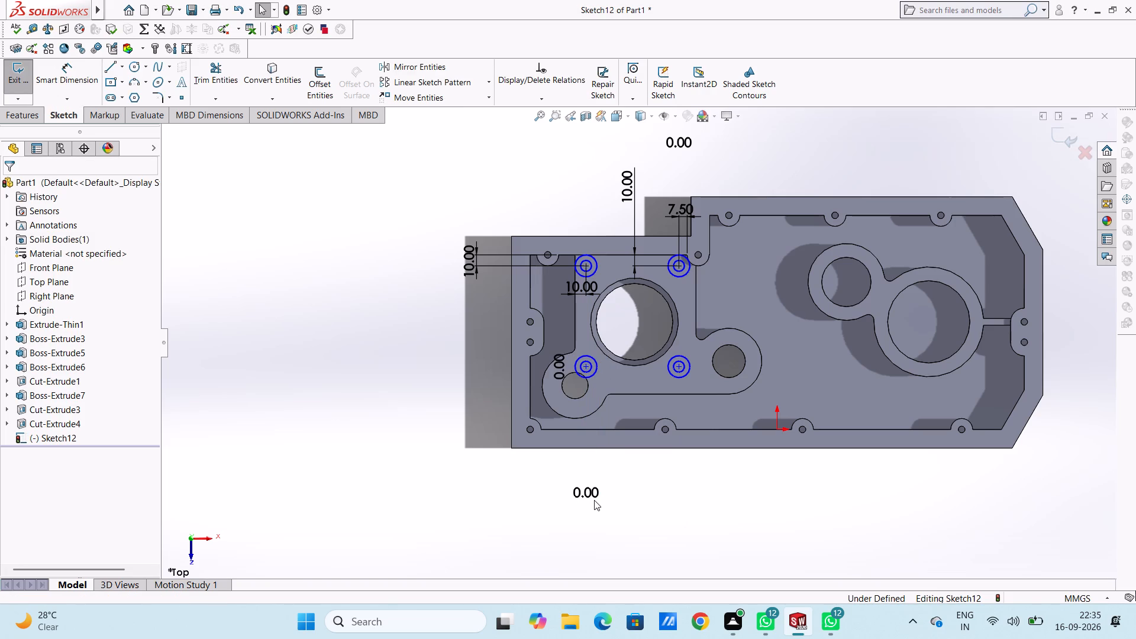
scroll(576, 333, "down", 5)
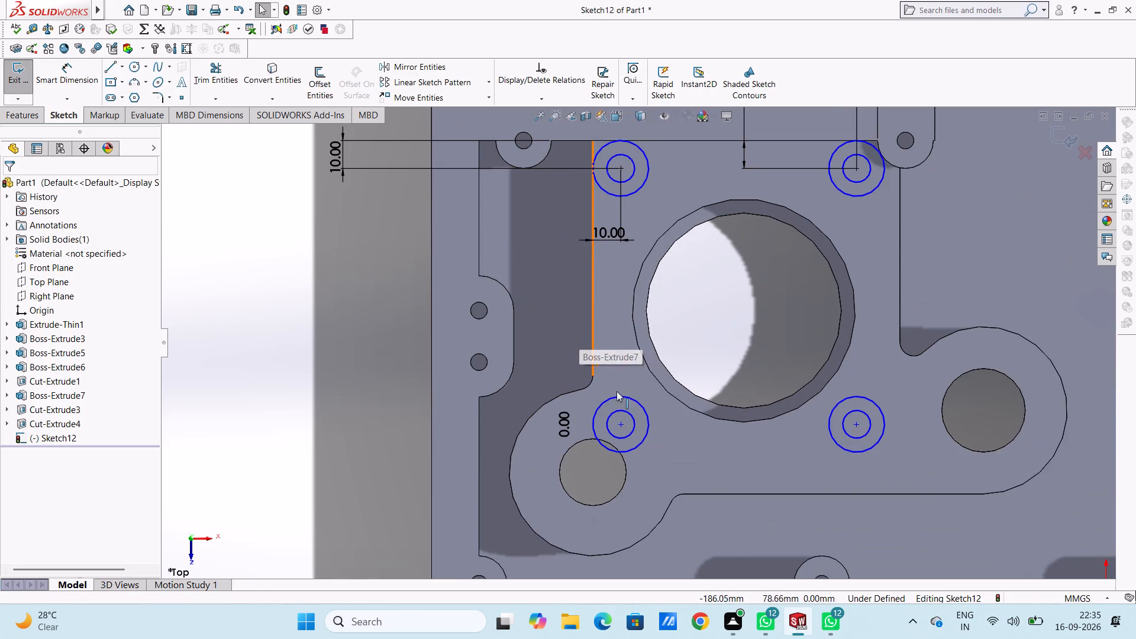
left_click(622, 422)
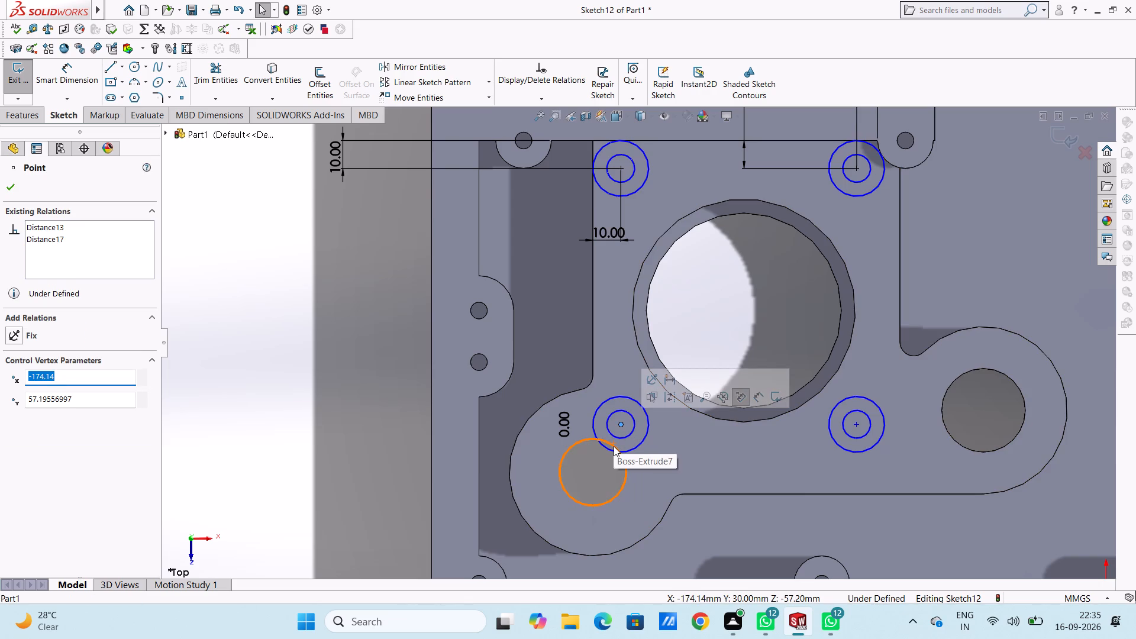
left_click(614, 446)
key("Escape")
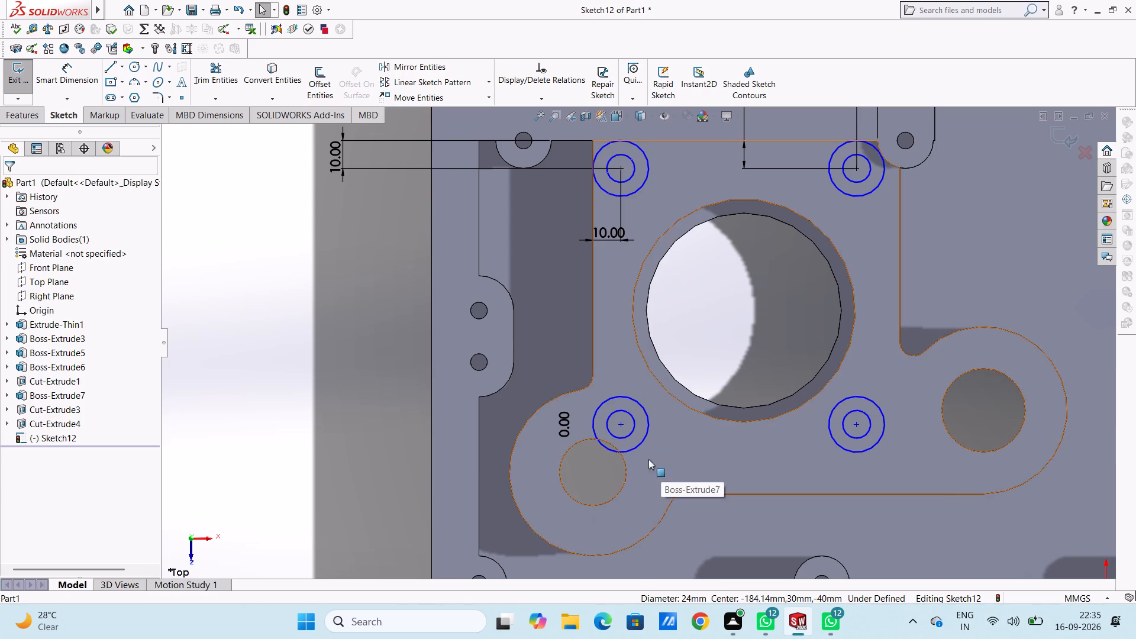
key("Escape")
Dimension the lower-left circle pair's centre 20 mm, as a slanted distance, from the centre of the hole in the boss's lower-left lobe.
left_click(50, 76)
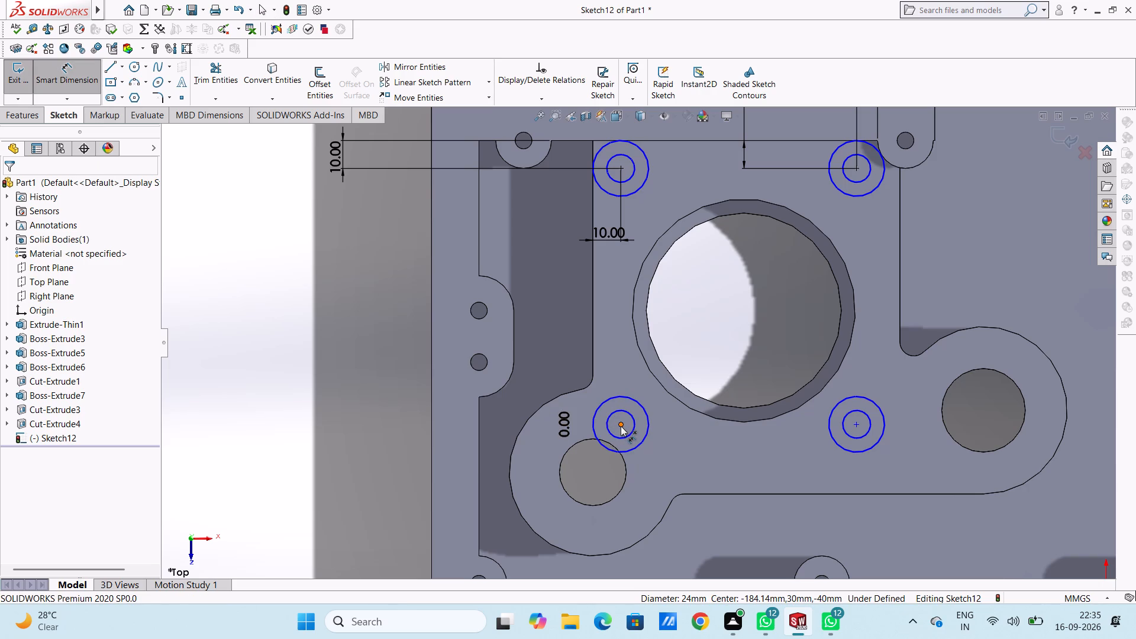
left_click(621, 422)
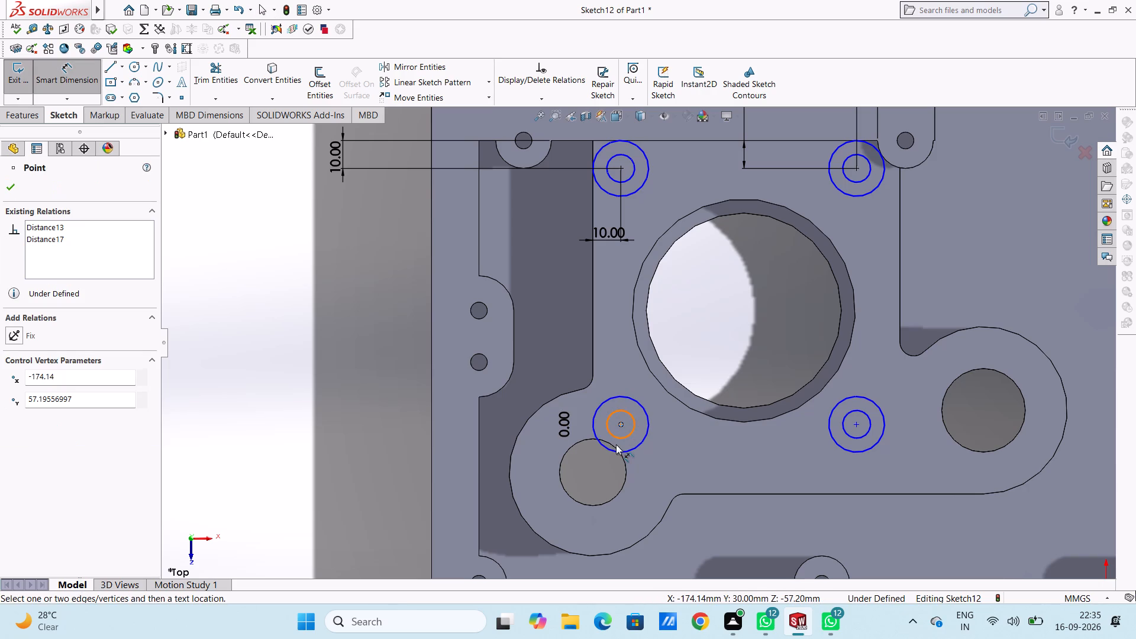
left_click(615, 446)
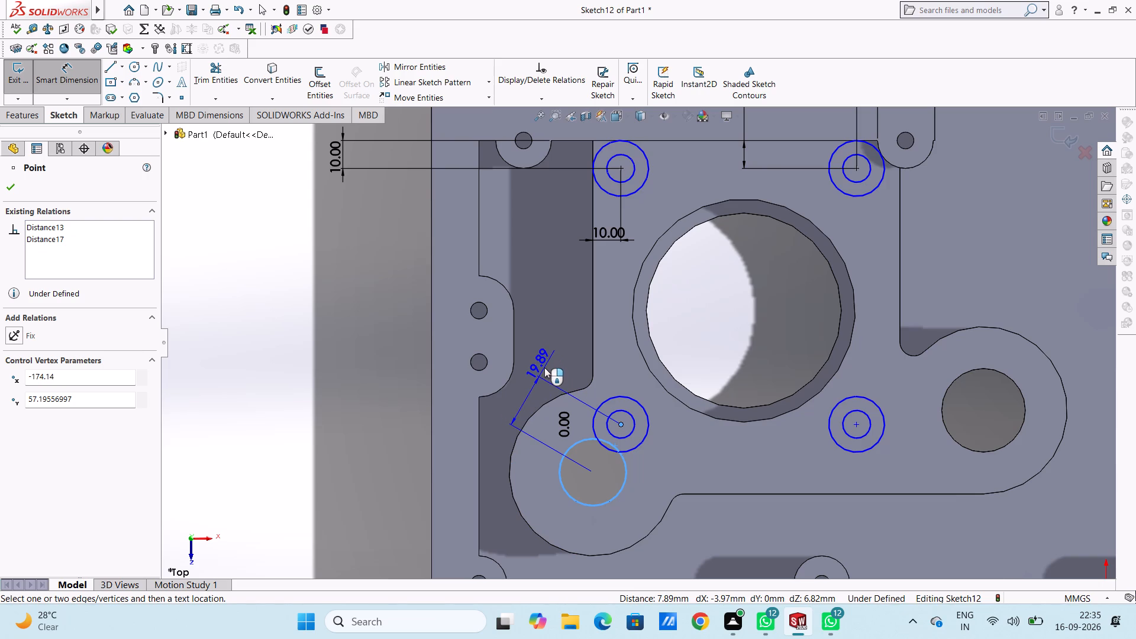
left_click(544, 367)
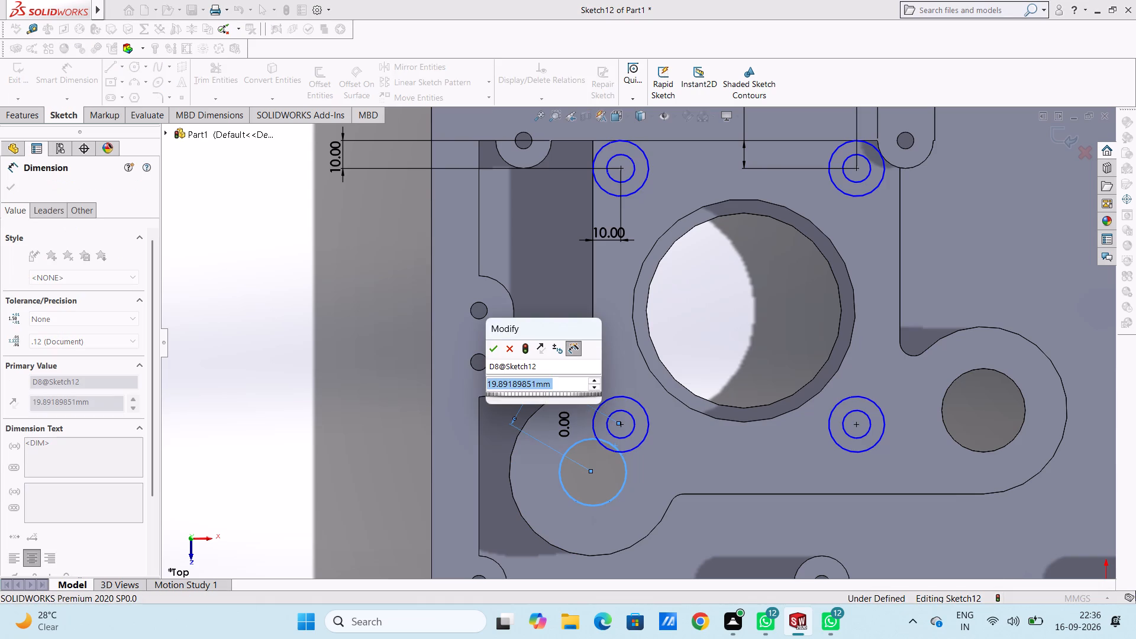
type("20")
key("Return")
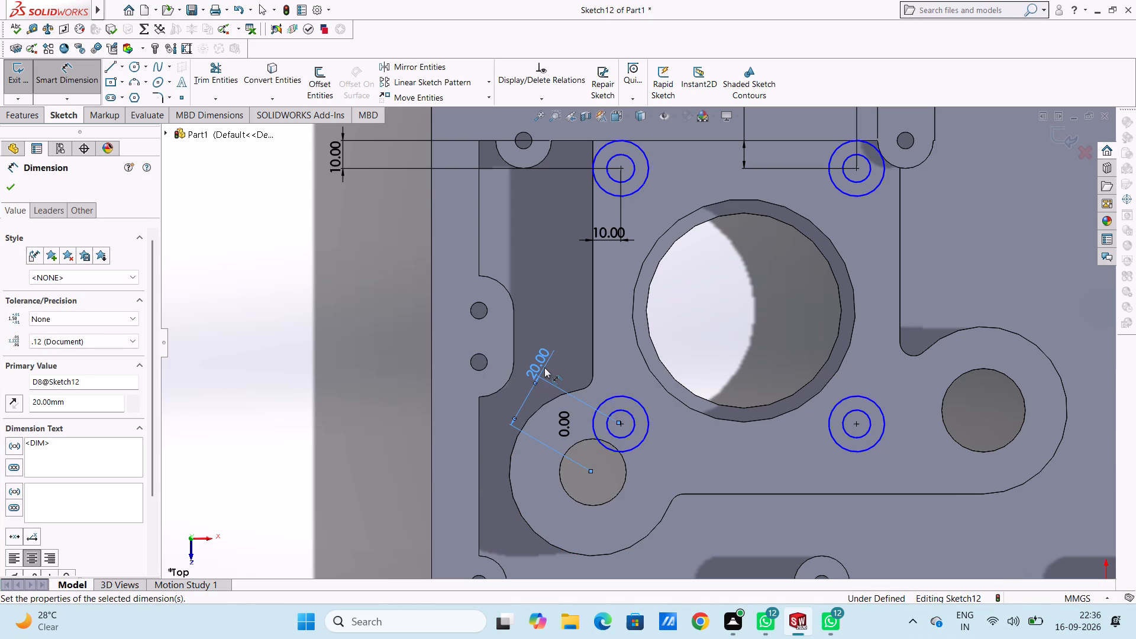
left_click(544, 367)
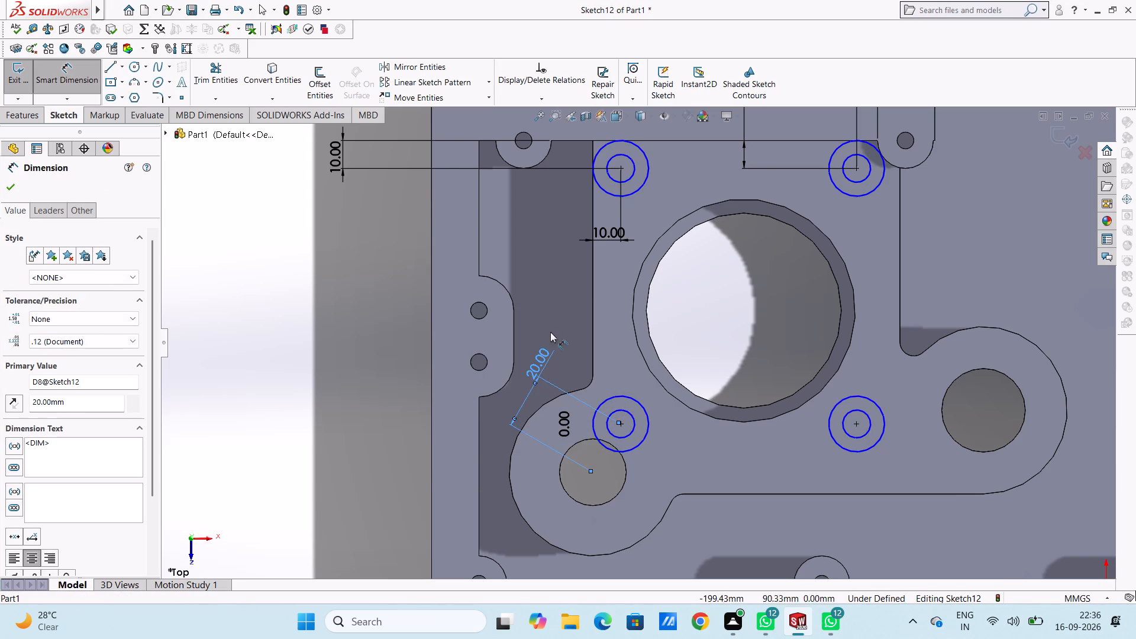
left_click(550, 332)
left_click(545, 284)
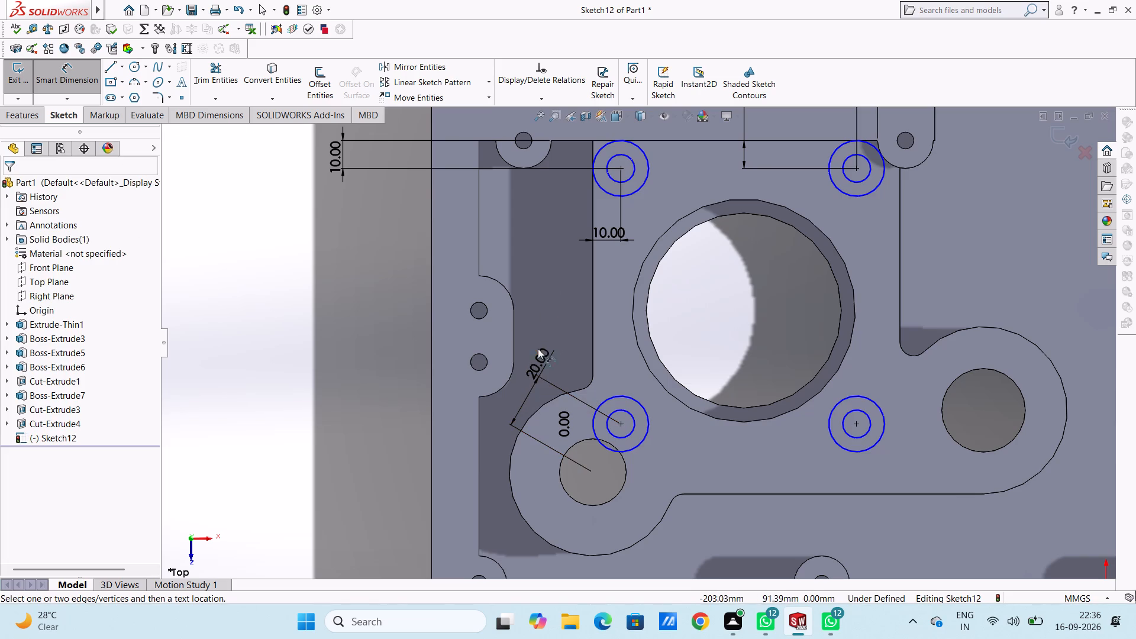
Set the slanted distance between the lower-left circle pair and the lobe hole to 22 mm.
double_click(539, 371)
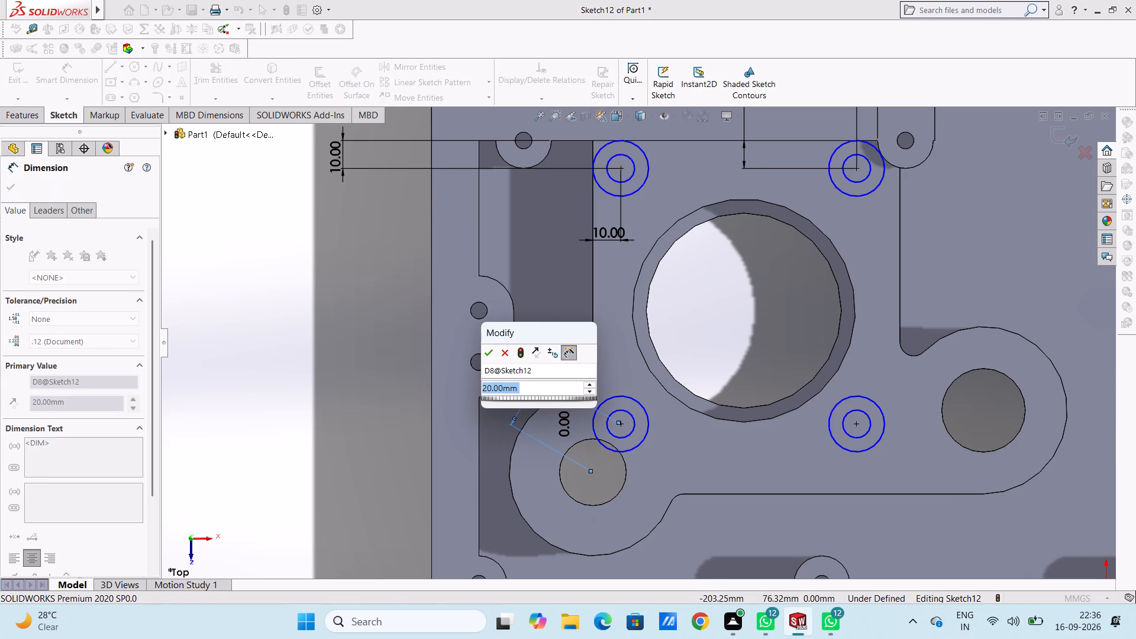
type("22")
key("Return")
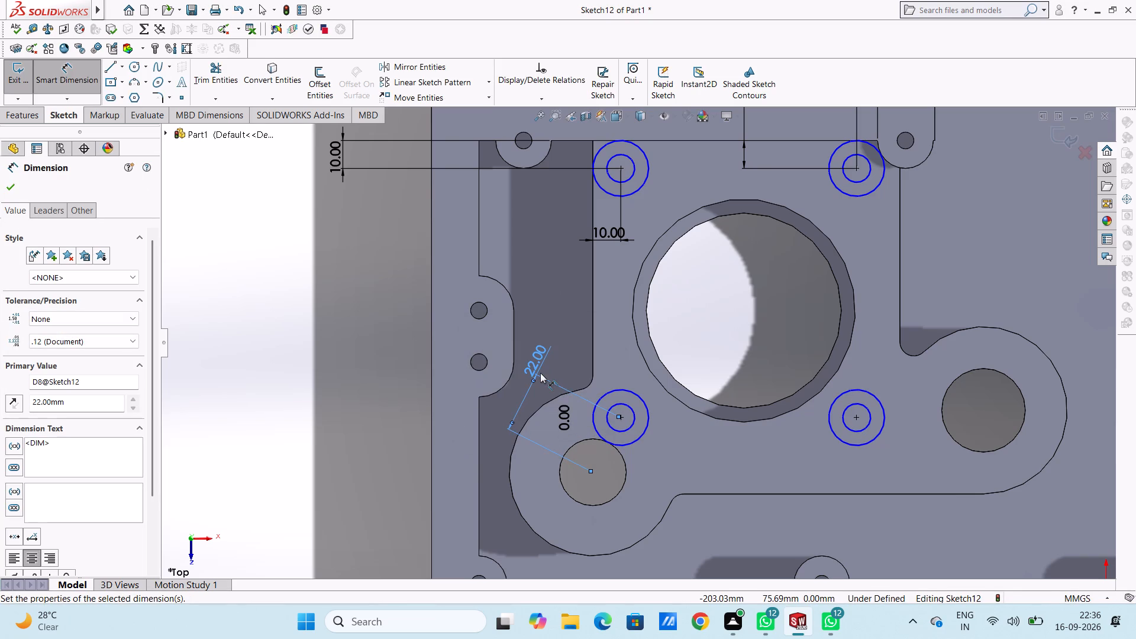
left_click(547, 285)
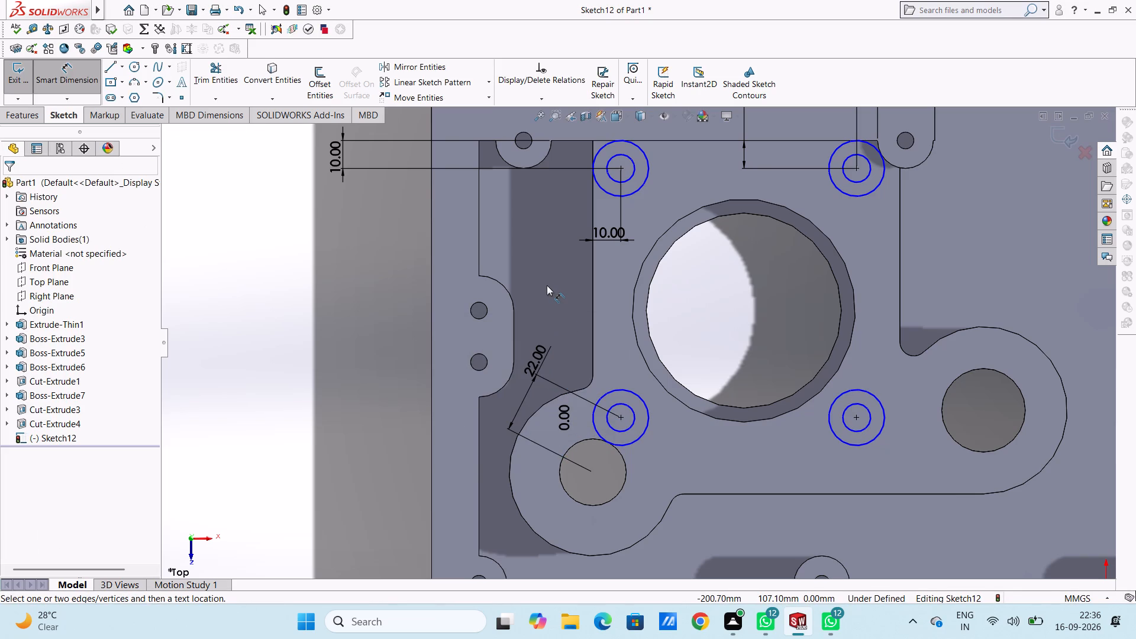
Set the slanted distance between the lower-left circle pair and the lobe hole to 22.5 mm.
double_click(531, 373)
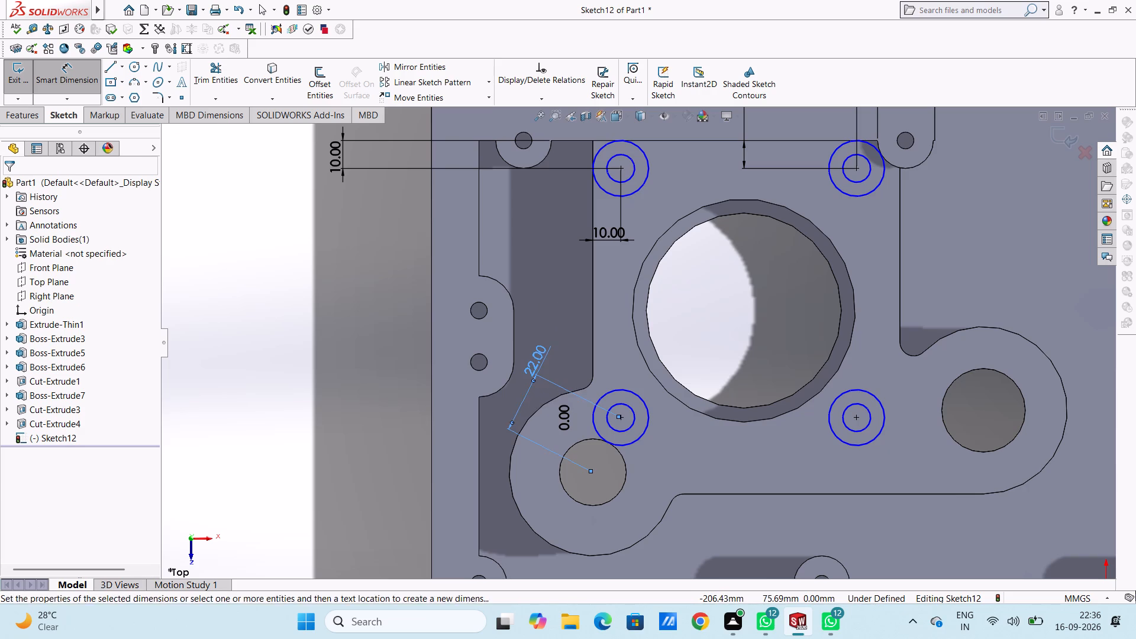
type("22.5")
key("Return")
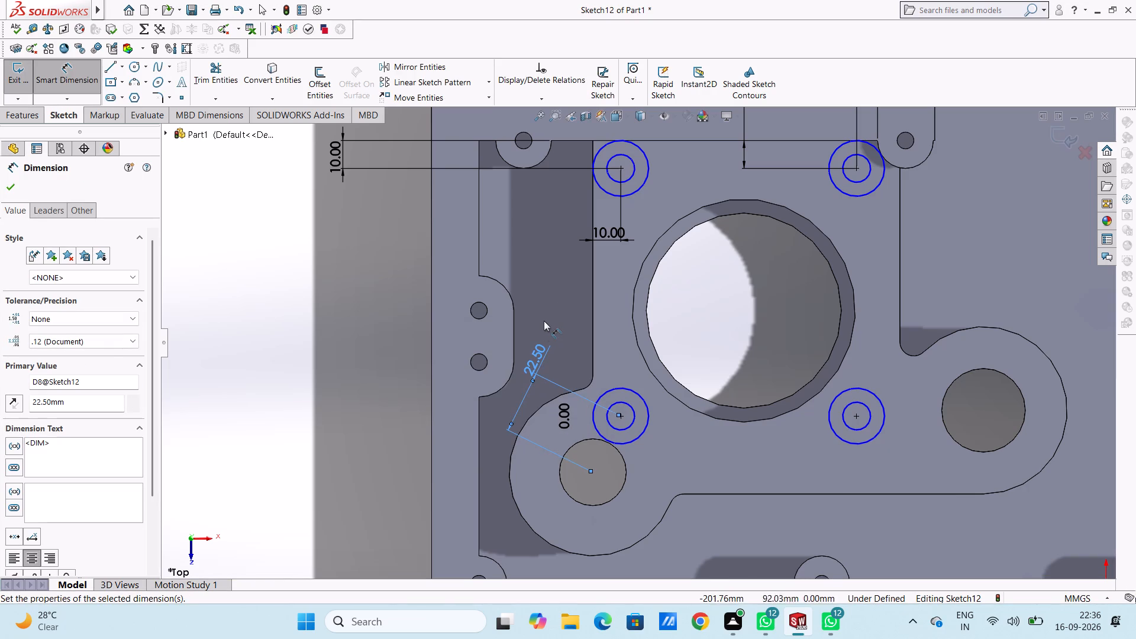
left_click(544, 319)
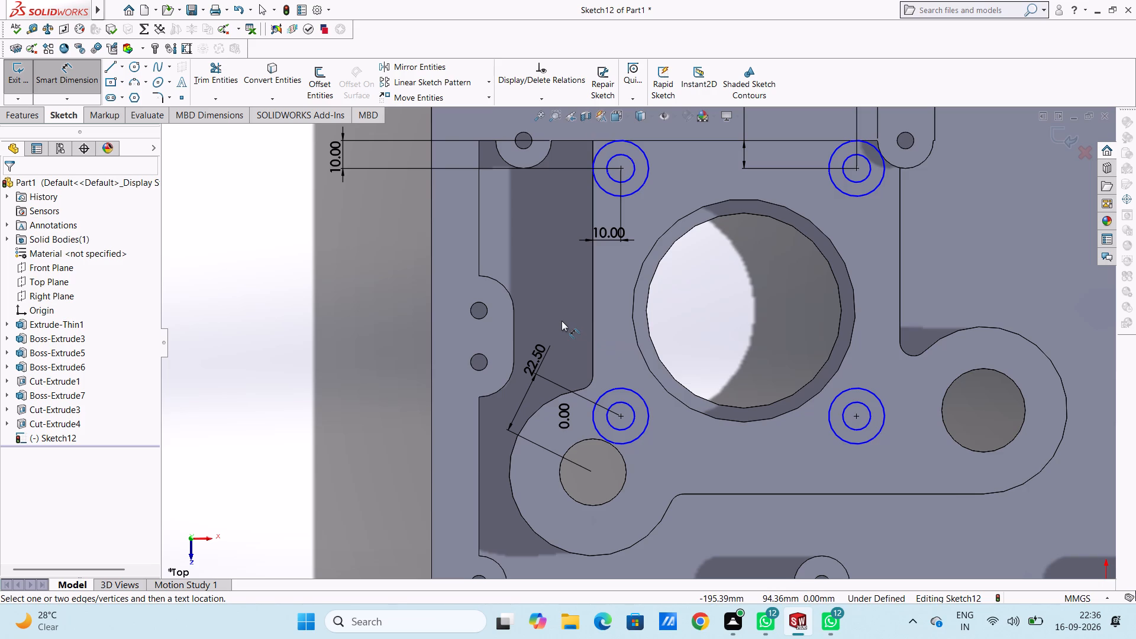
key("Escape")
key("Escape")
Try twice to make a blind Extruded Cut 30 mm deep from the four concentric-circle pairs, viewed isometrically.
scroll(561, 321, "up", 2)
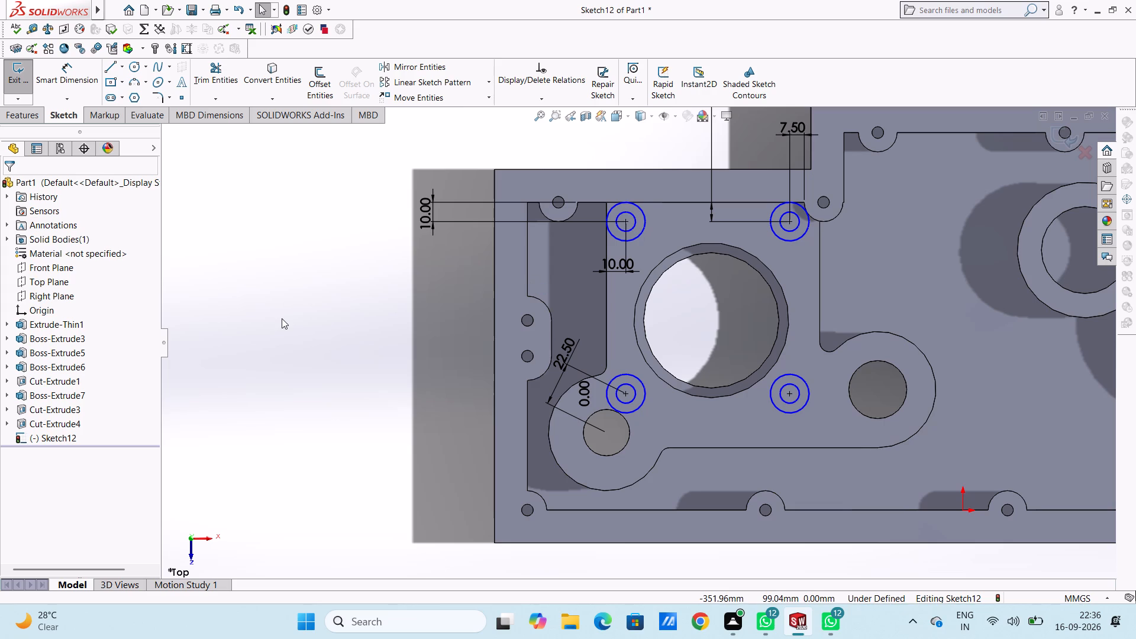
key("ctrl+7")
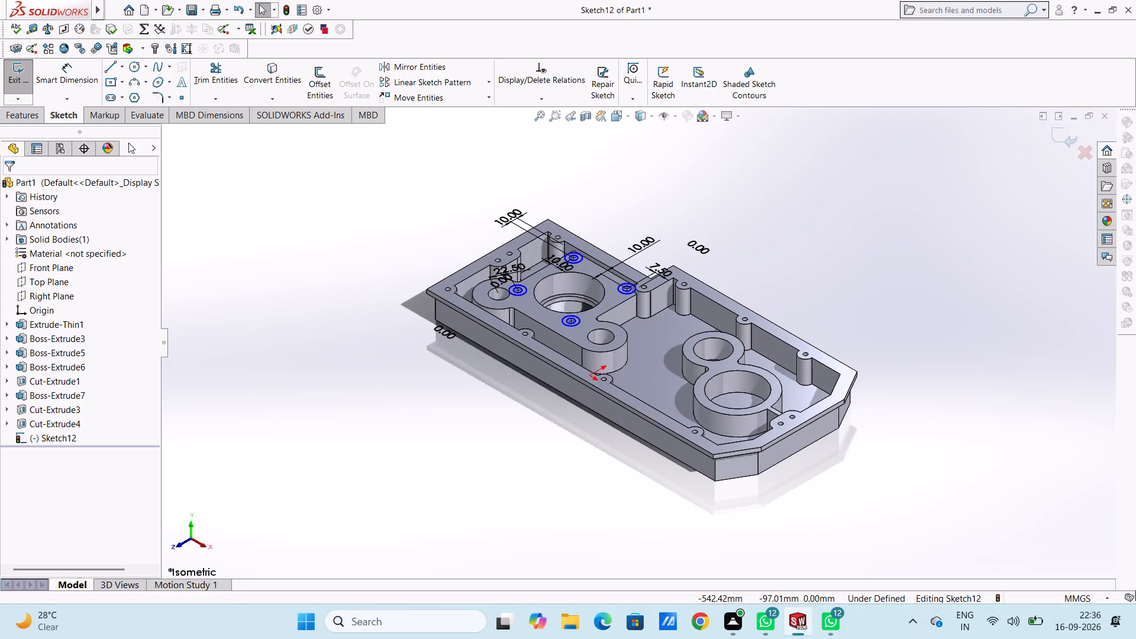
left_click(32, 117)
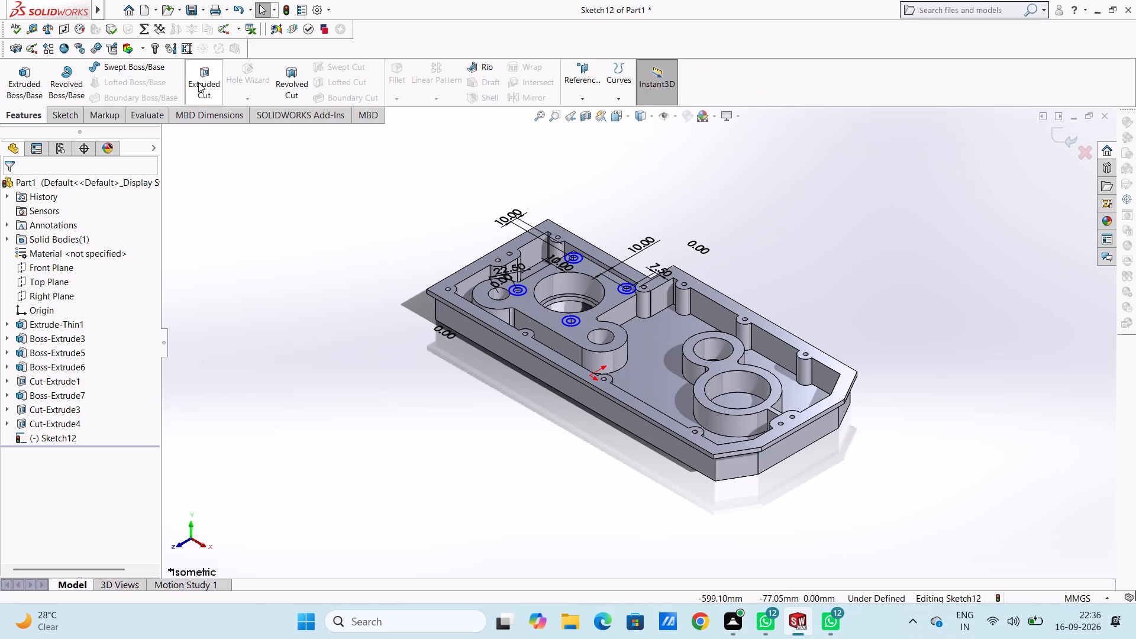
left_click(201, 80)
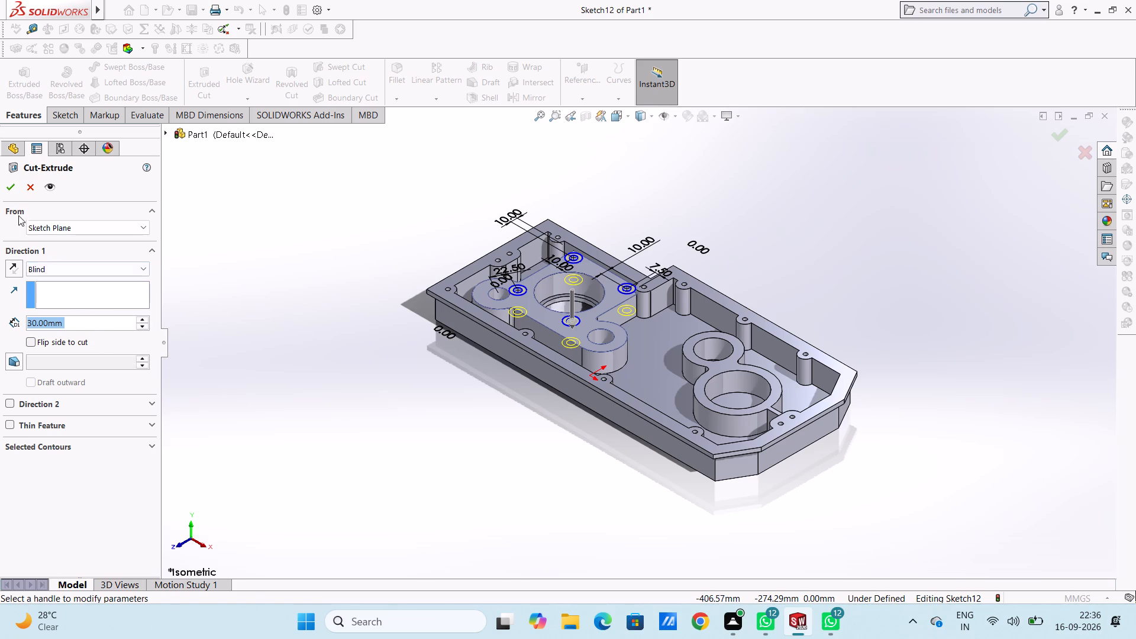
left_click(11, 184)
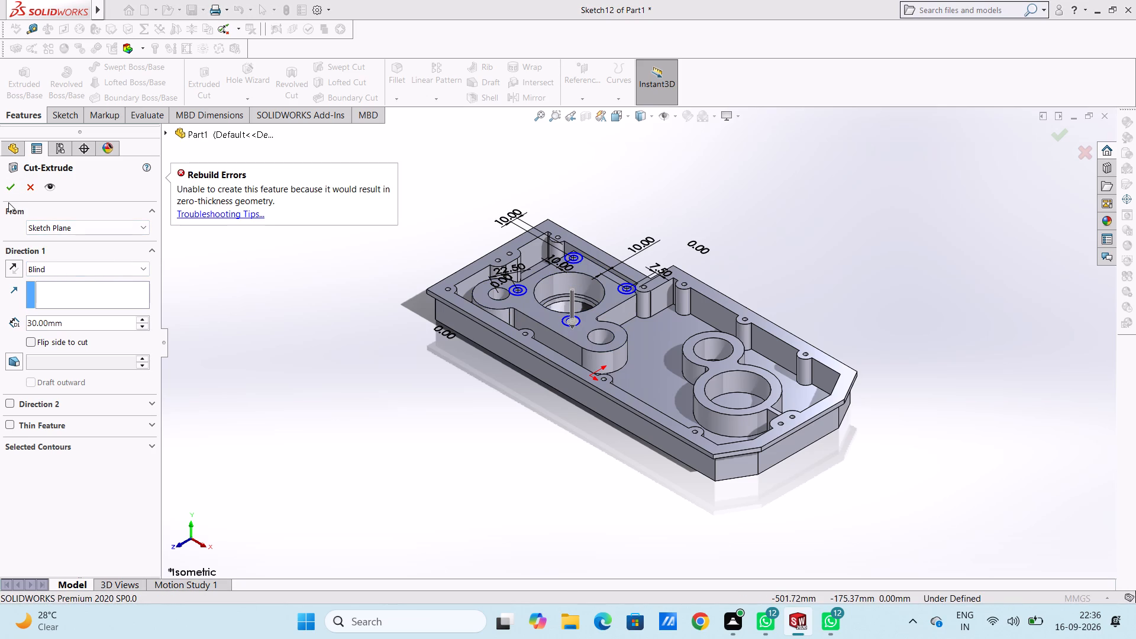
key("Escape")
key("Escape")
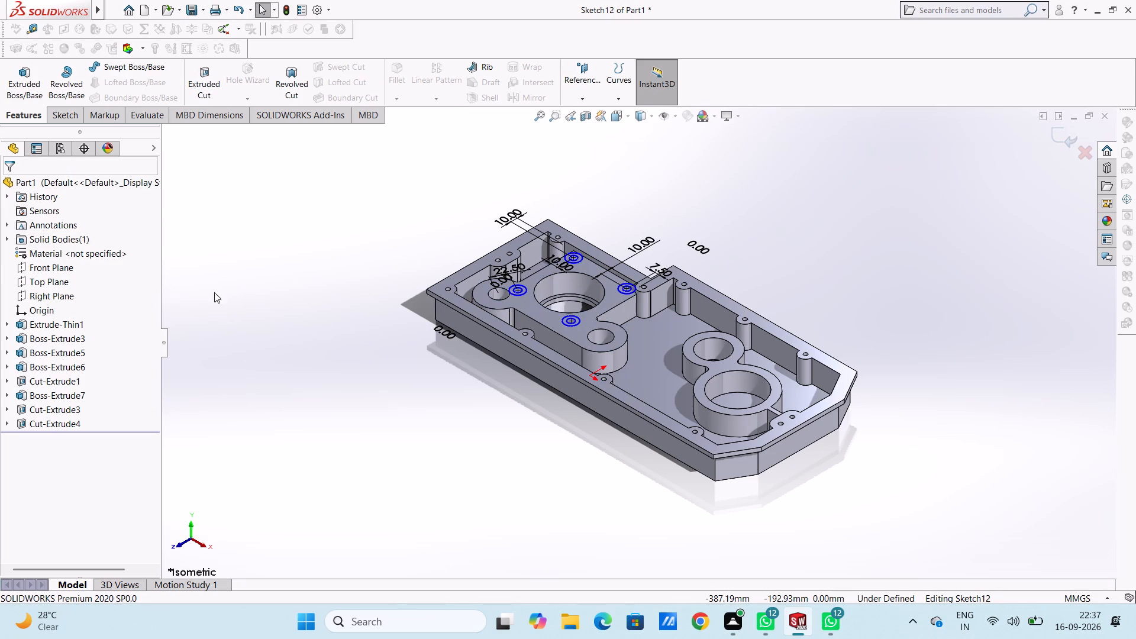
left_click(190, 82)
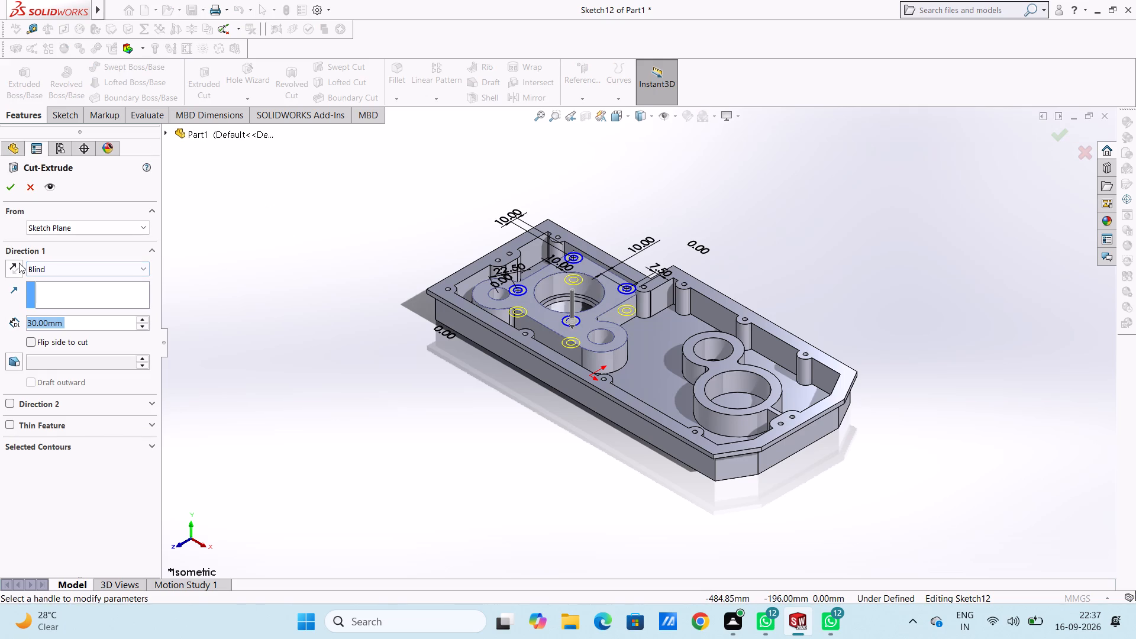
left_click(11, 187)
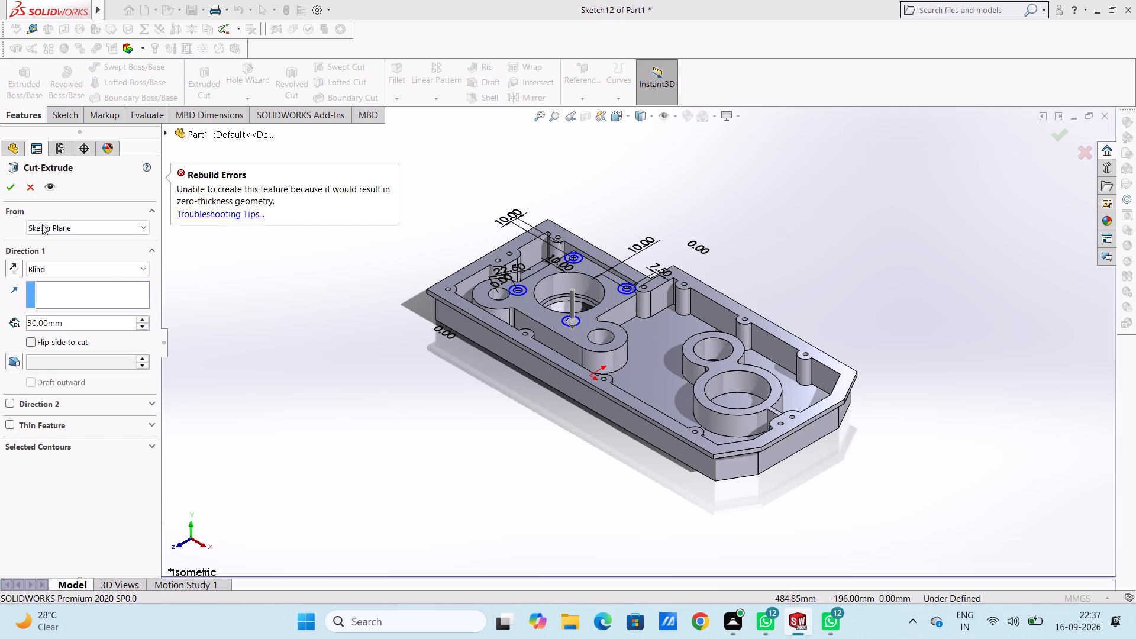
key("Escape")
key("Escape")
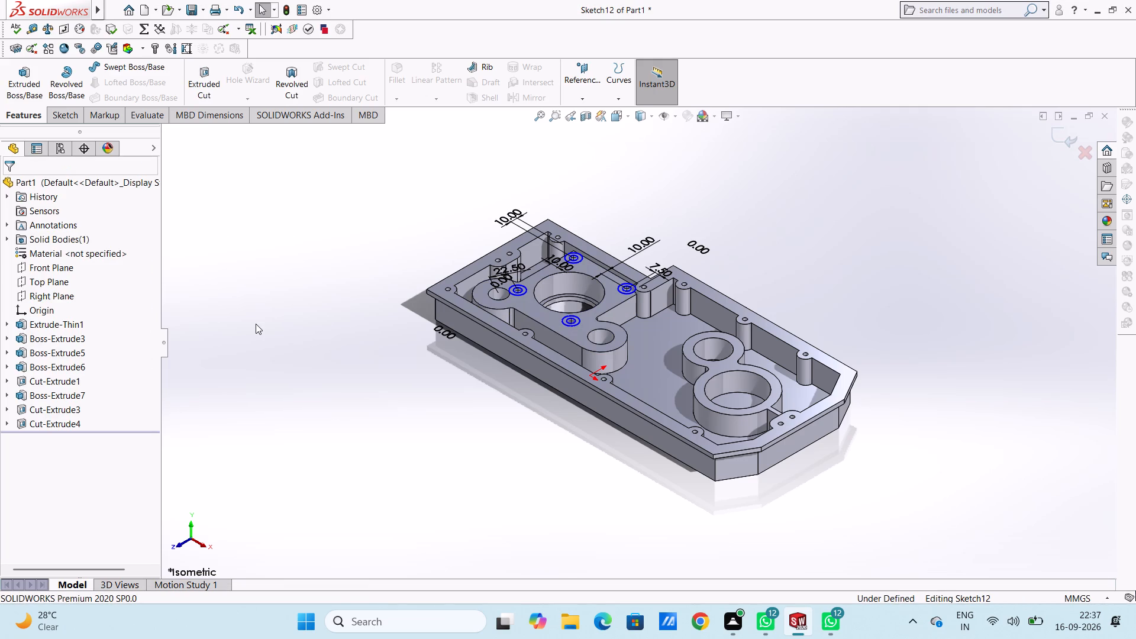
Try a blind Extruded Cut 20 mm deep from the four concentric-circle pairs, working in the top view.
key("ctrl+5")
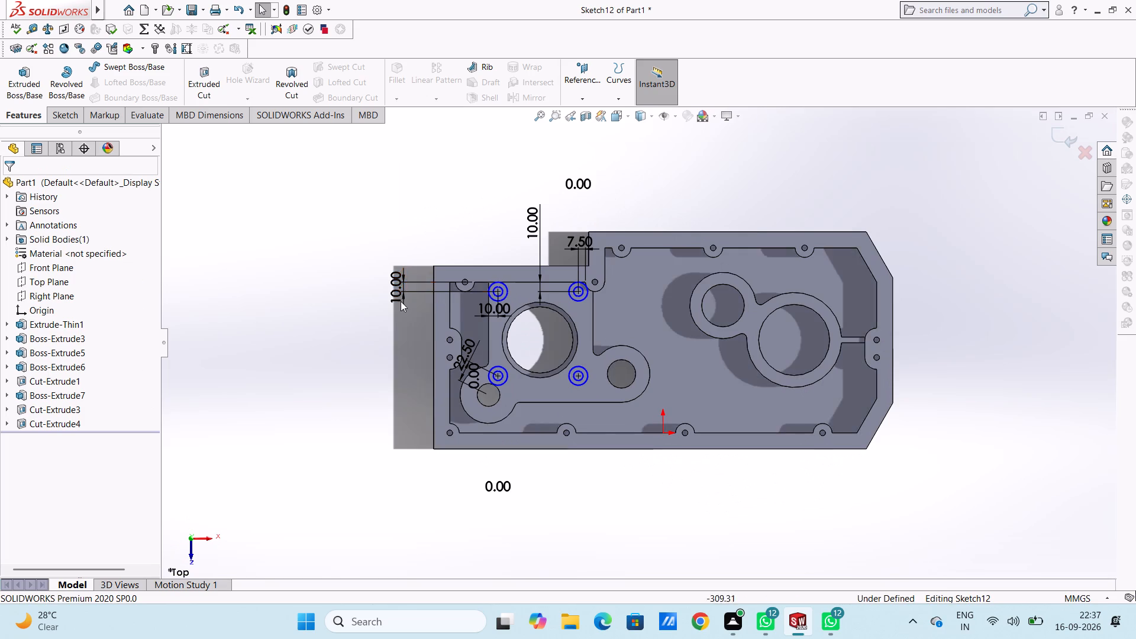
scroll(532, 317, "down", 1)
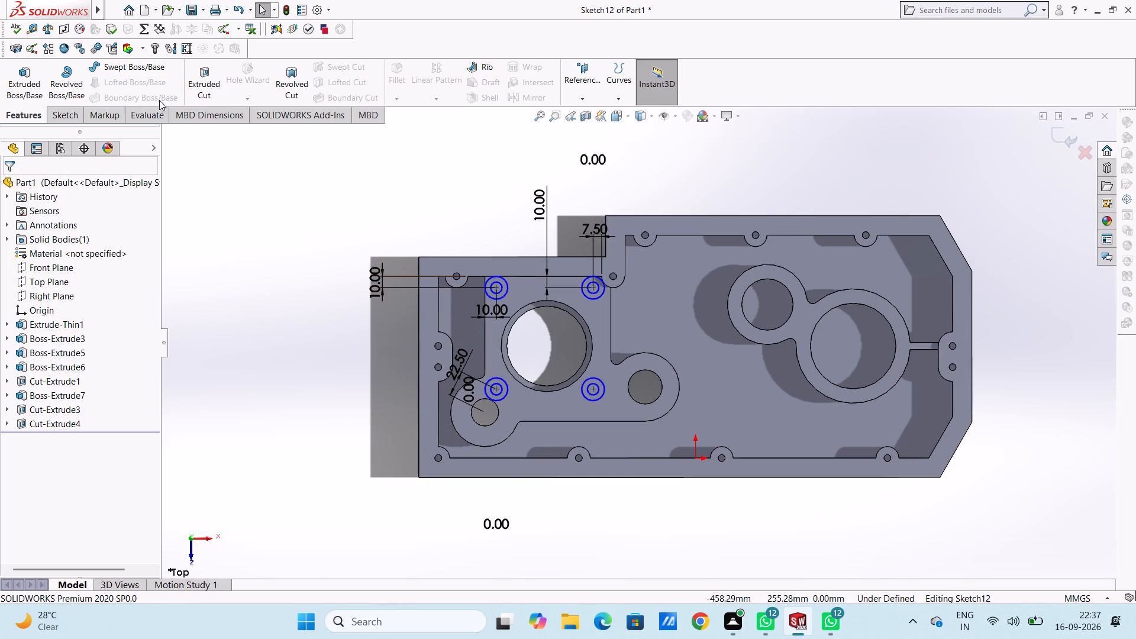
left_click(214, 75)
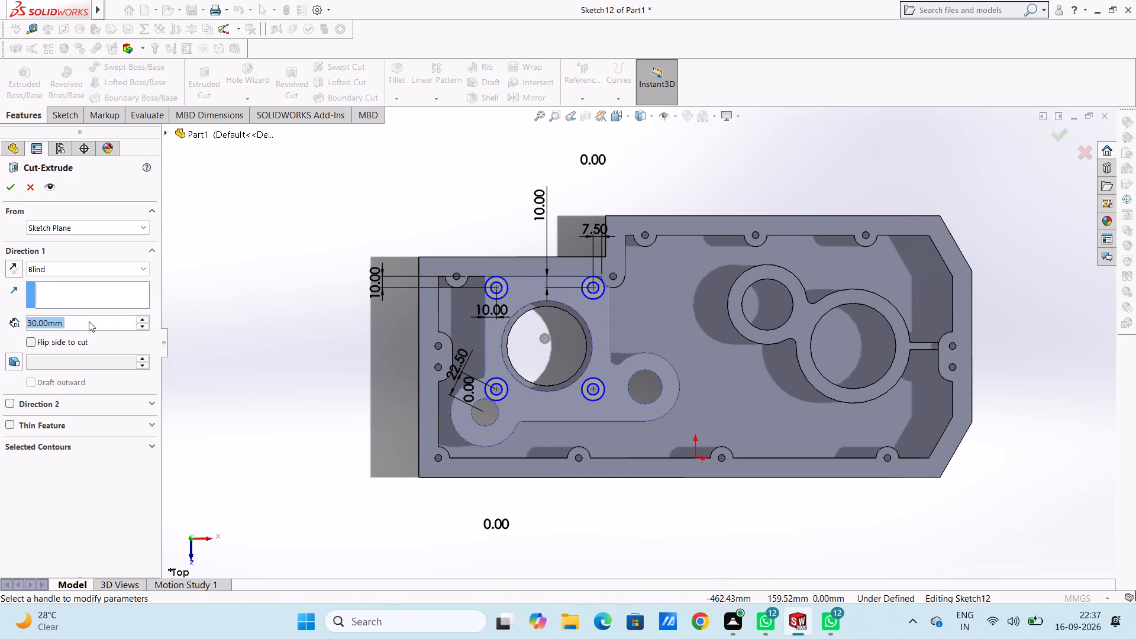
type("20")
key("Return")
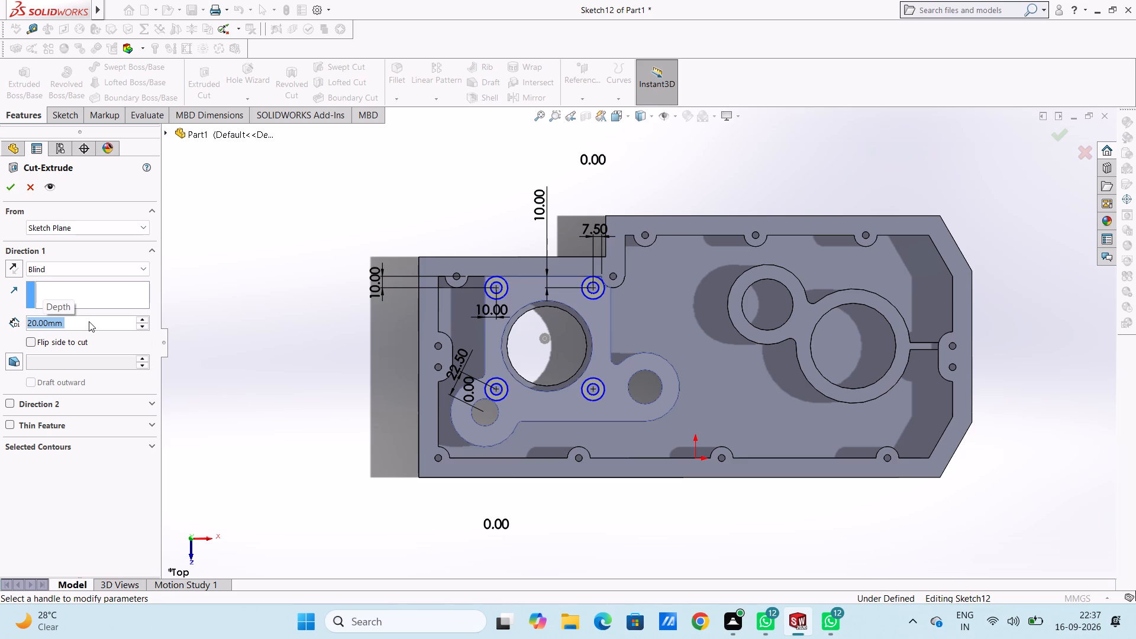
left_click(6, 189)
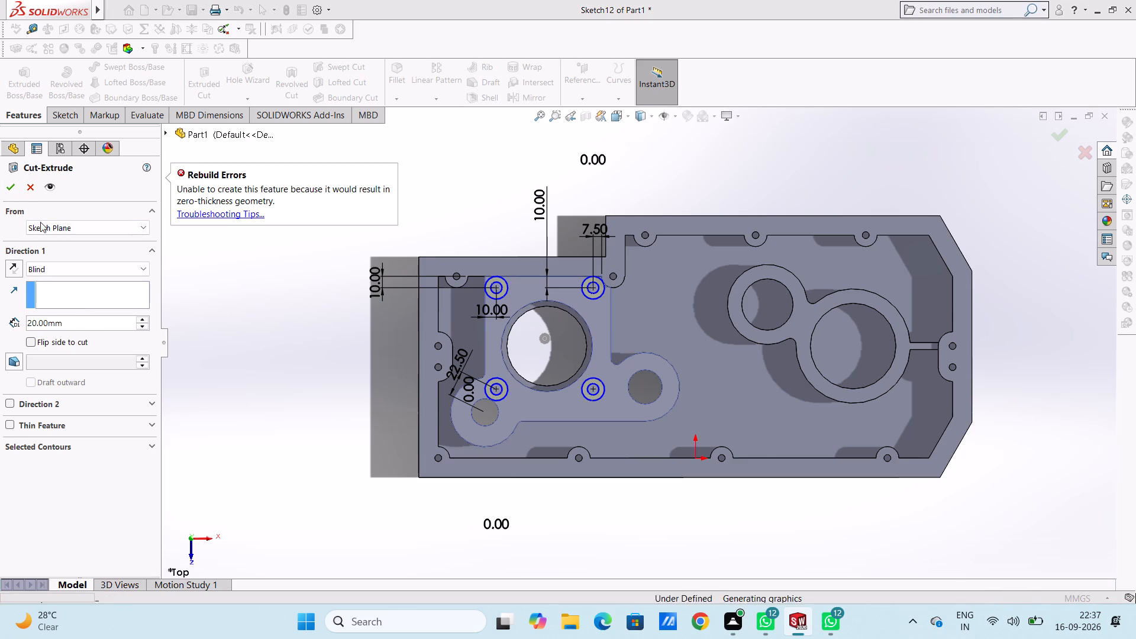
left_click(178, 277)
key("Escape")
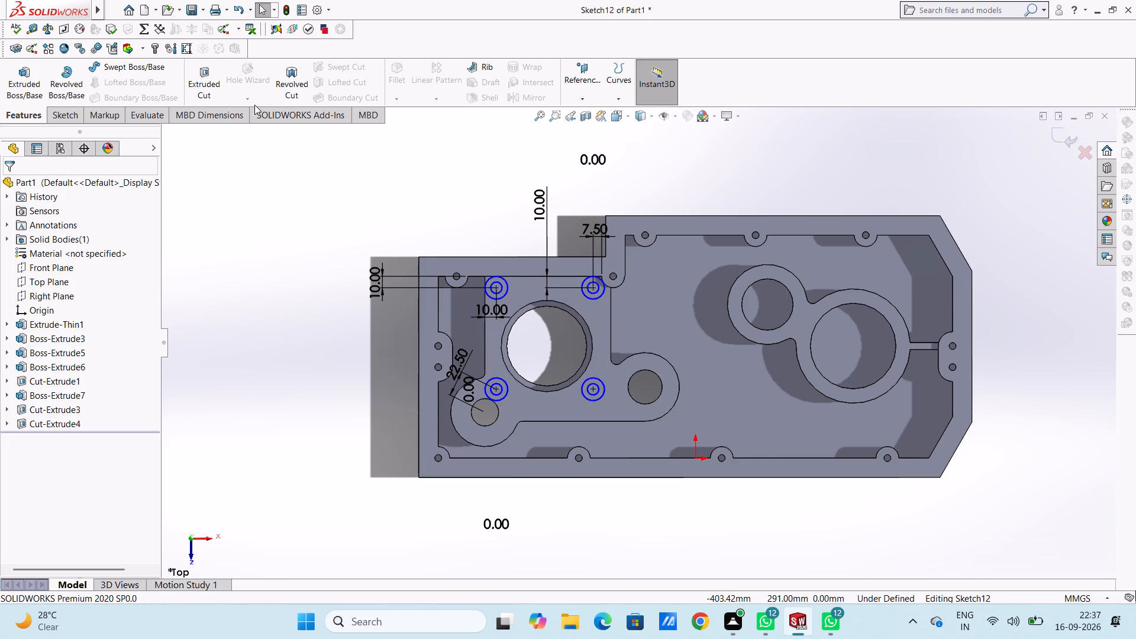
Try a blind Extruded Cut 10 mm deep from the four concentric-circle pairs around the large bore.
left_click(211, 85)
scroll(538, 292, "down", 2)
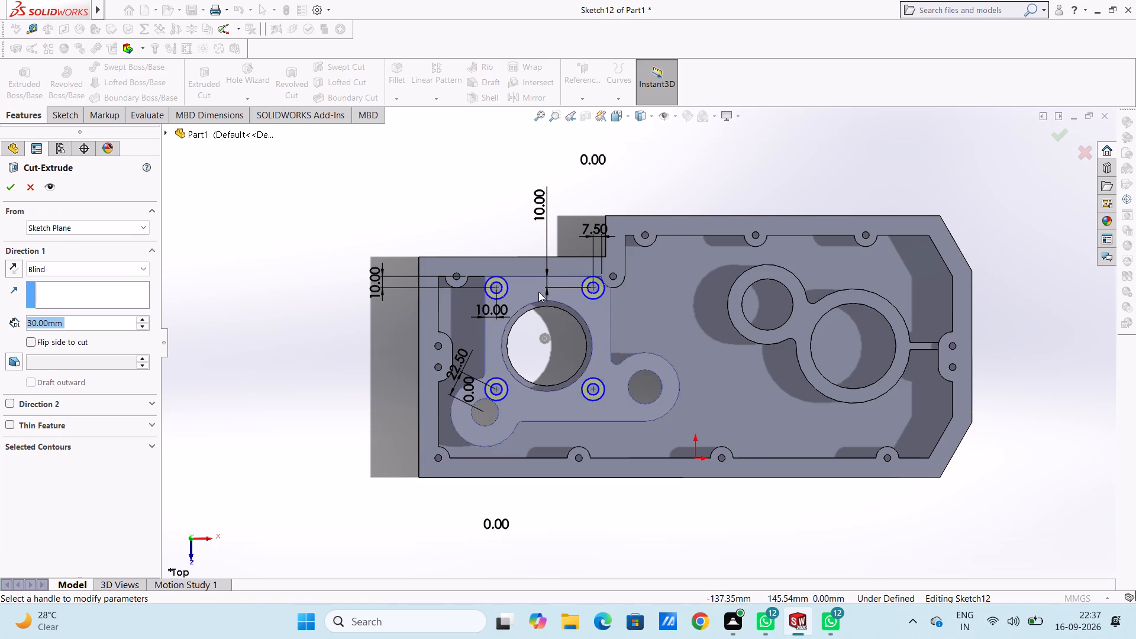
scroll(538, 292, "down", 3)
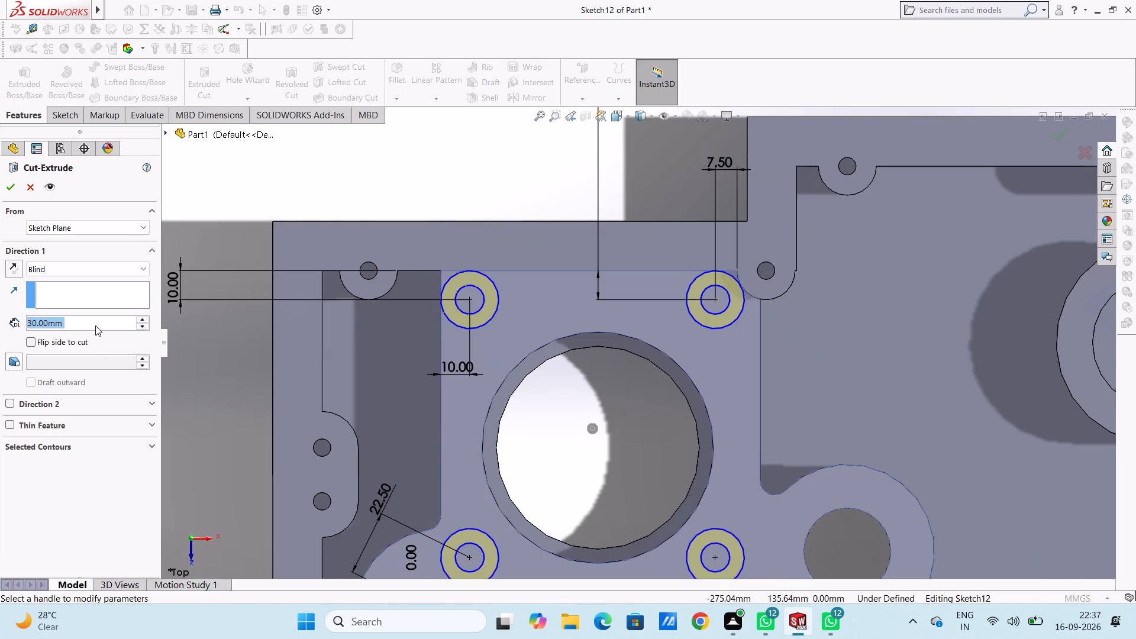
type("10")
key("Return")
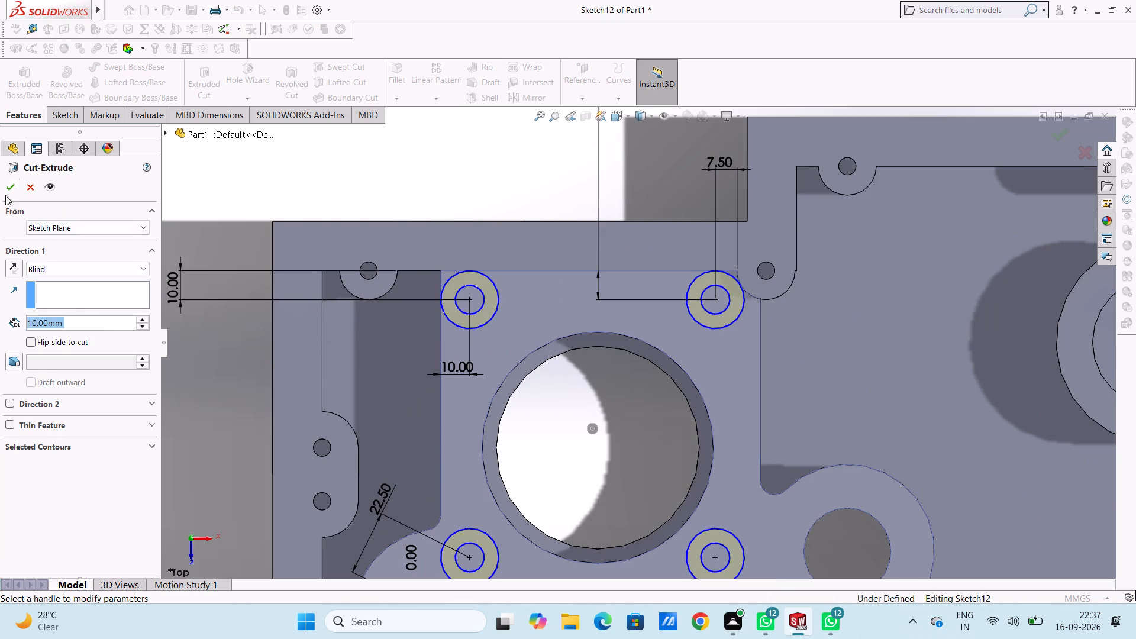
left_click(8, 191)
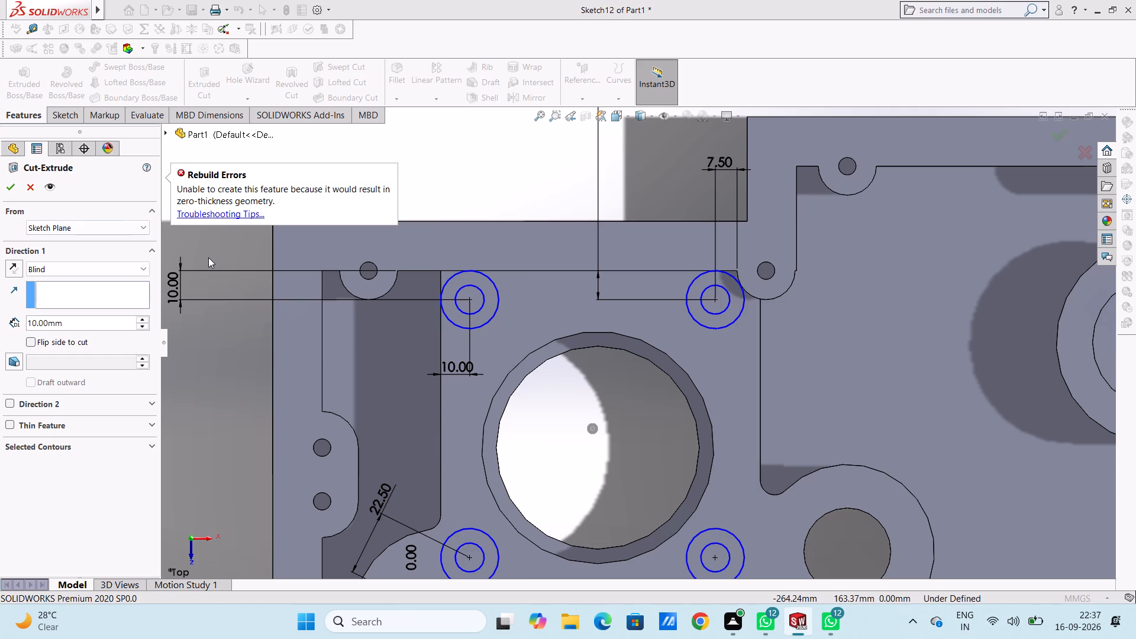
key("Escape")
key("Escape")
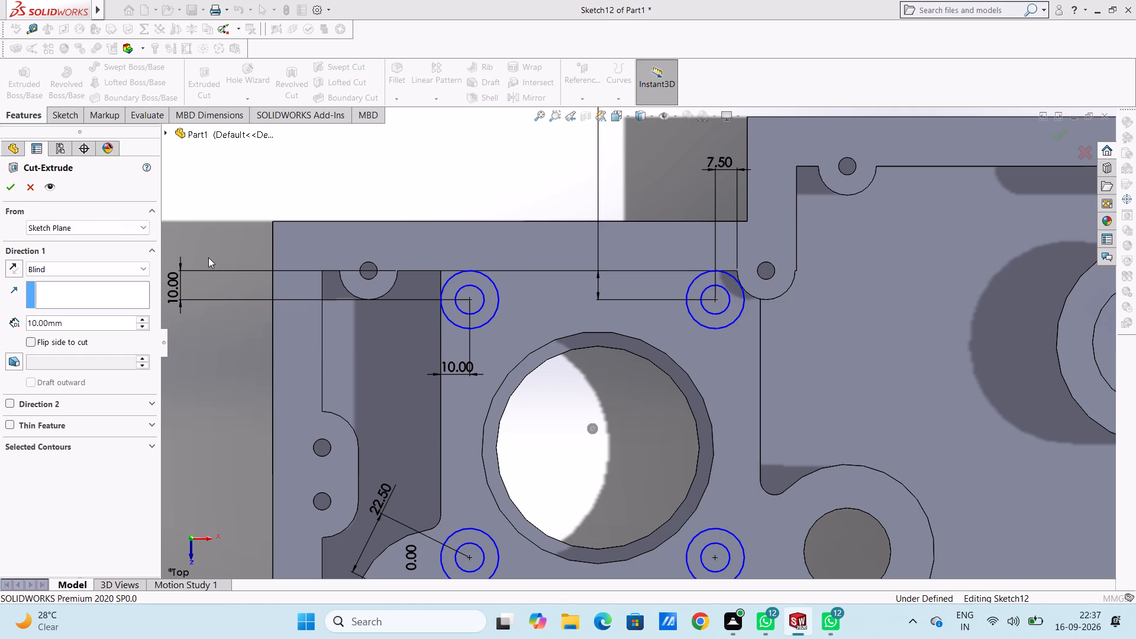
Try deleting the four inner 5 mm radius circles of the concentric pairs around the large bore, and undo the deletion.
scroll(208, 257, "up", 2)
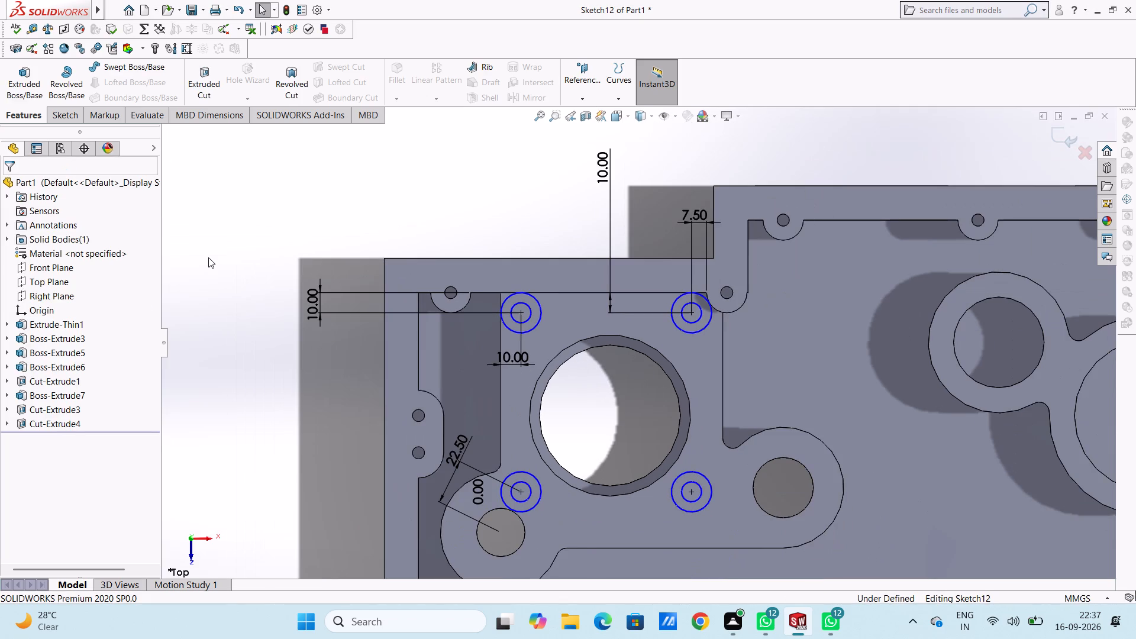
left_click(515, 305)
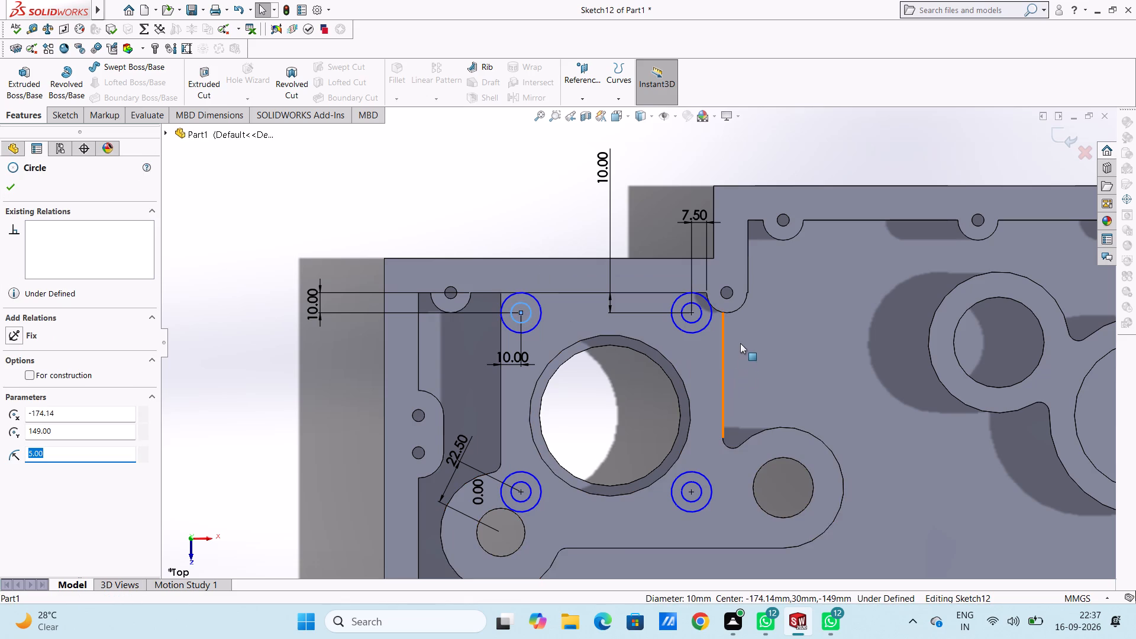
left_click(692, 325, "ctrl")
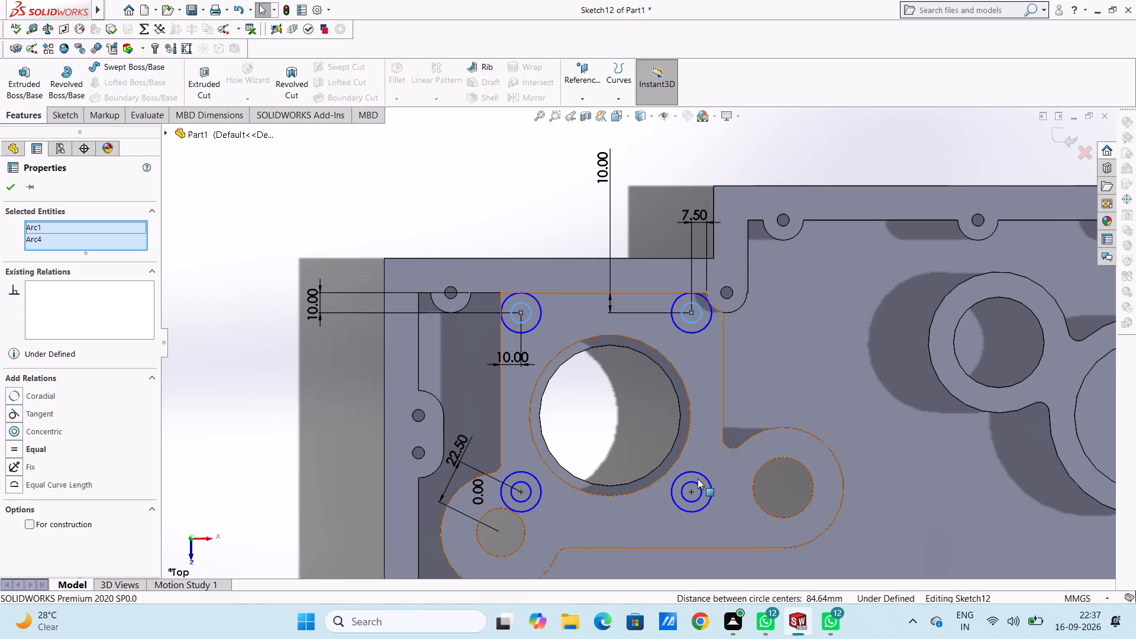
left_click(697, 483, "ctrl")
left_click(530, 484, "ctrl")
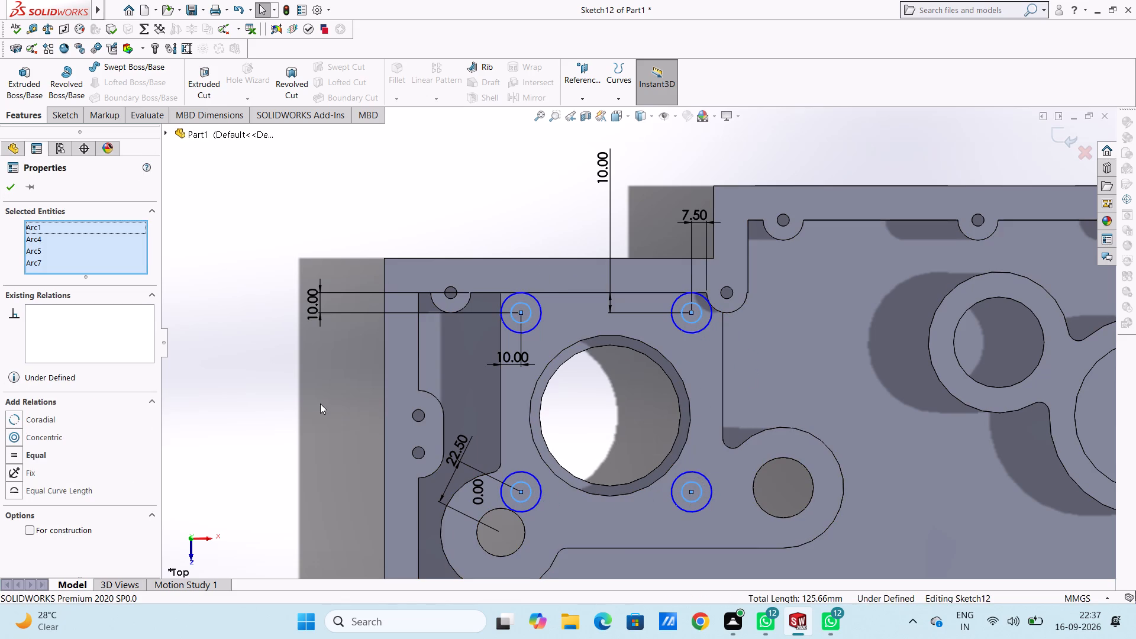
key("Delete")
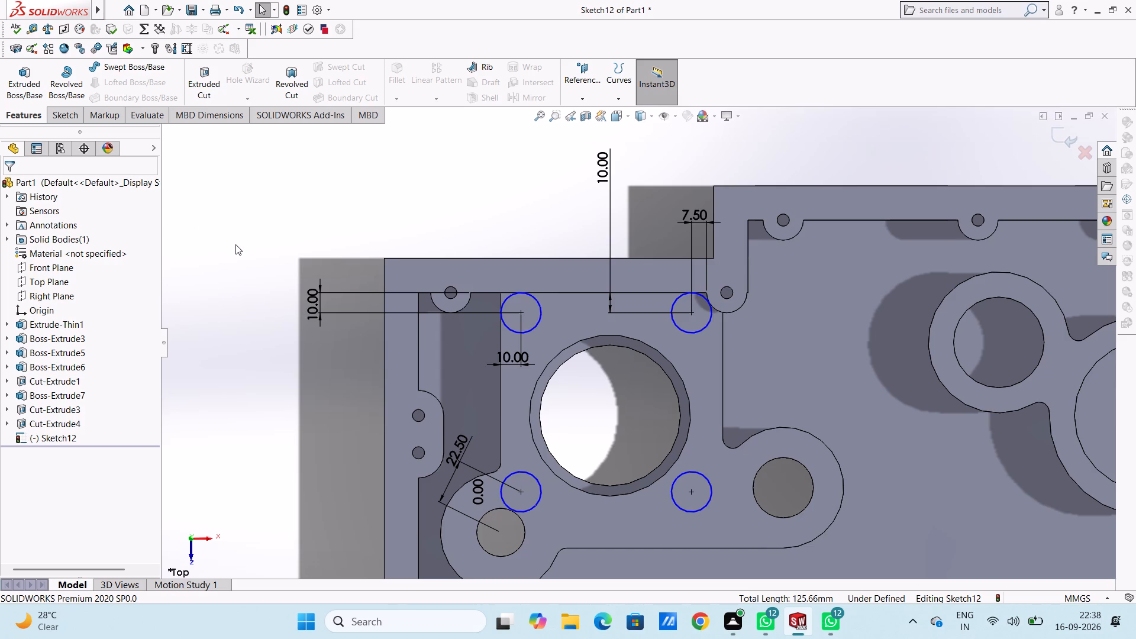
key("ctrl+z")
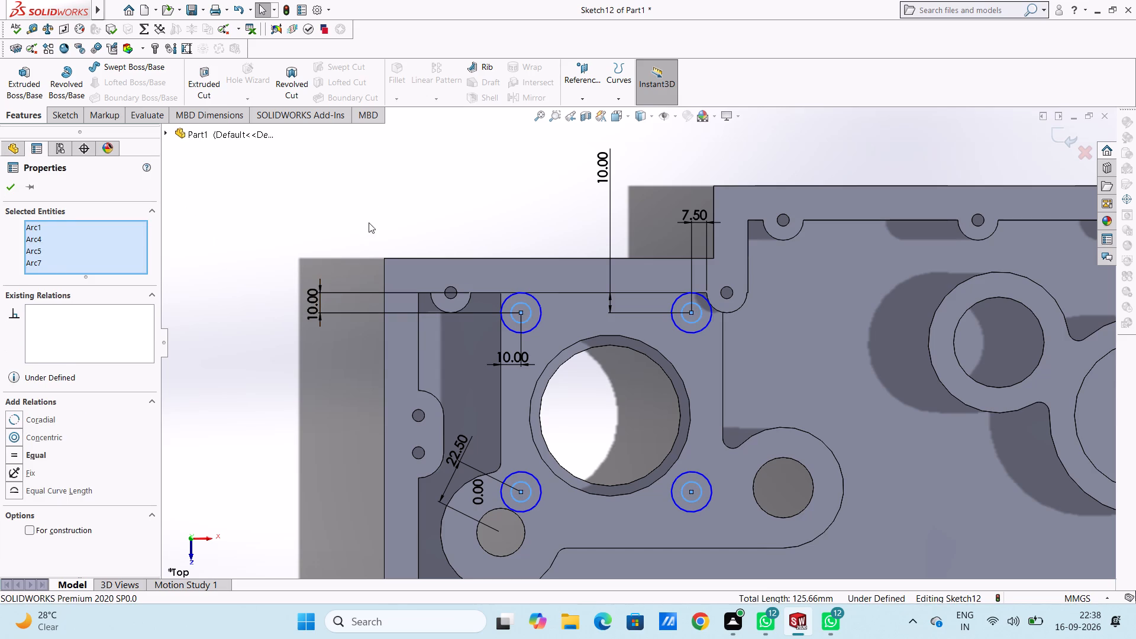
Delete the four outer 10 mm radius circles of the concentric pairs, keeping the inner ones.
left_click(377, 207)
left_click(535, 299)
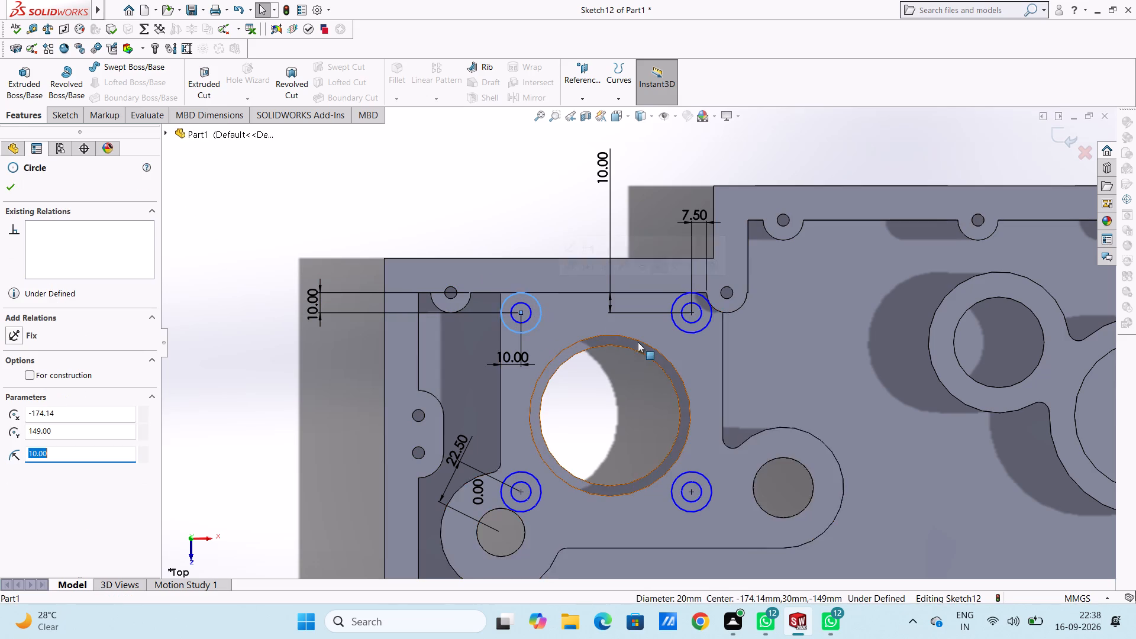
left_click(677, 327, "ctrl")
left_click(701, 473, "ctrl")
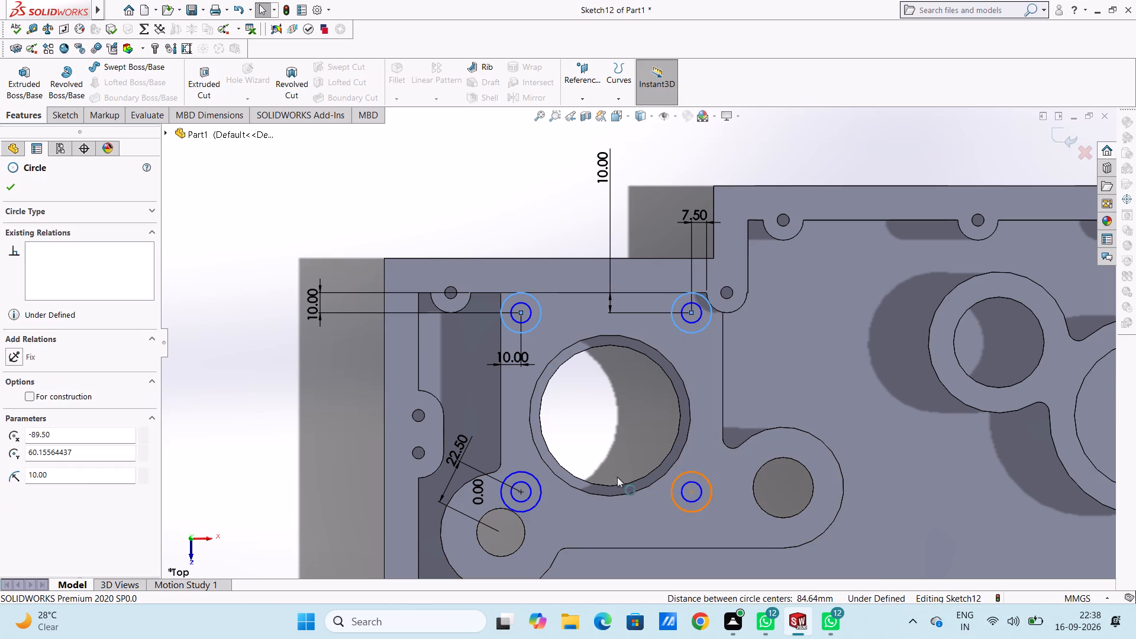
left_click(540, 498, "ctrl")
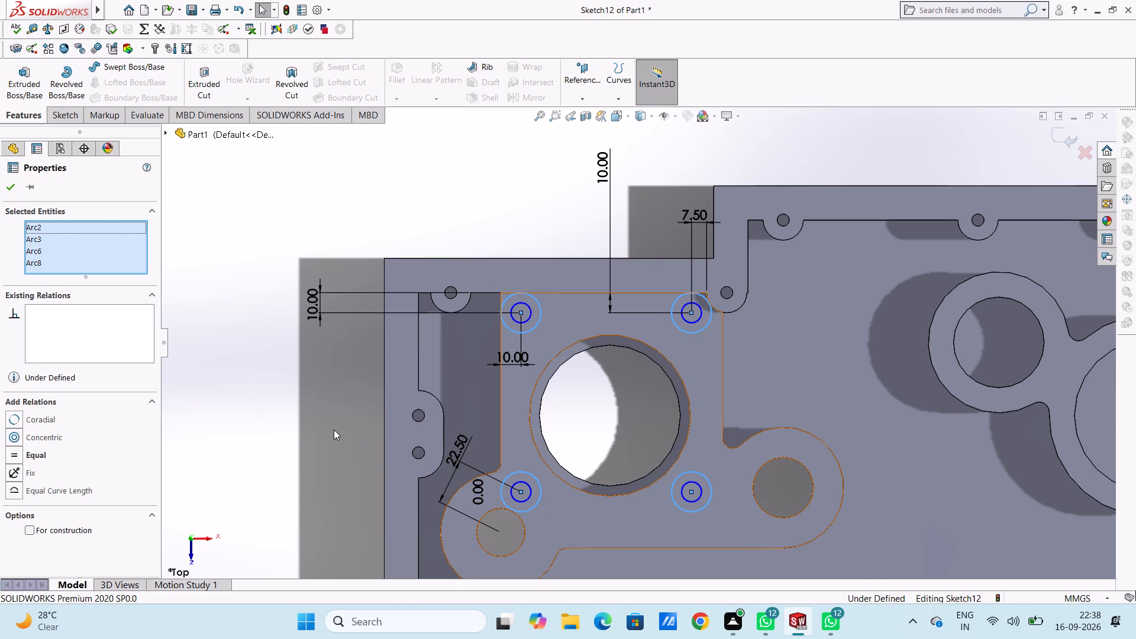
key("Delete")
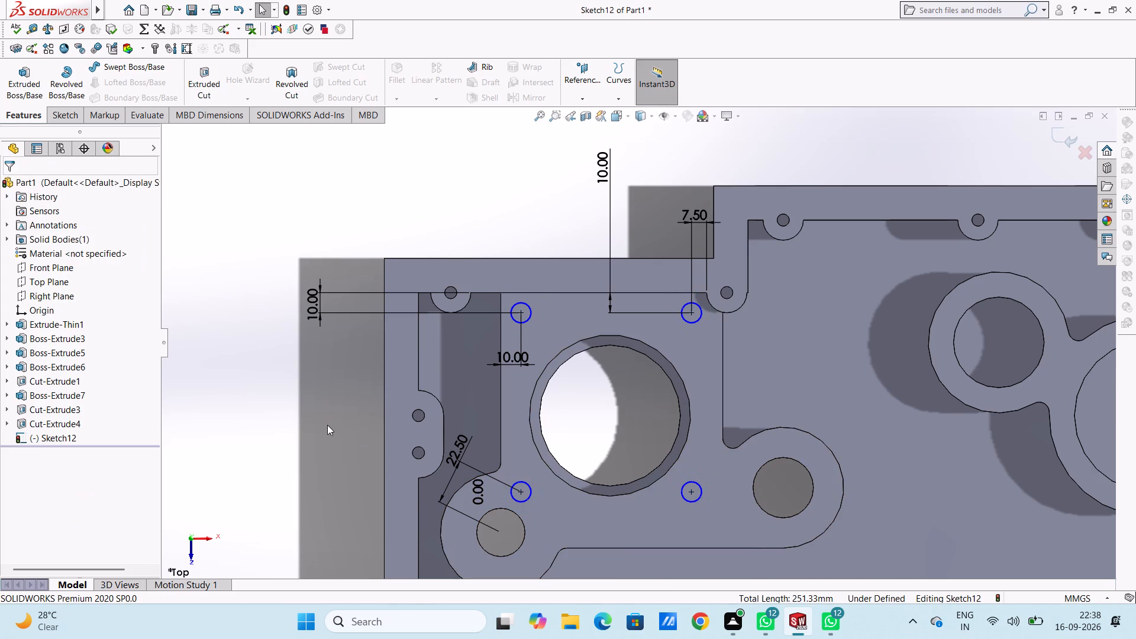
Make a blind Extruded Cut 20 mm deep from the four small circles around the large bore.
middle_click_drag(291, 412, 230, 386)
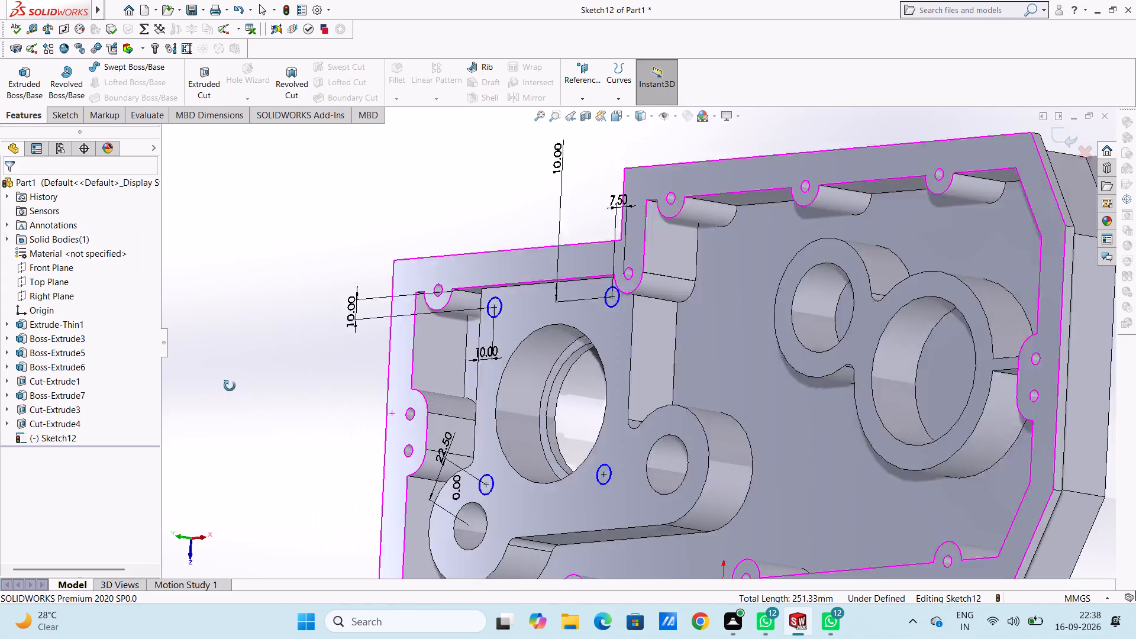
middle_click_drag(230, 386, 221, 379)
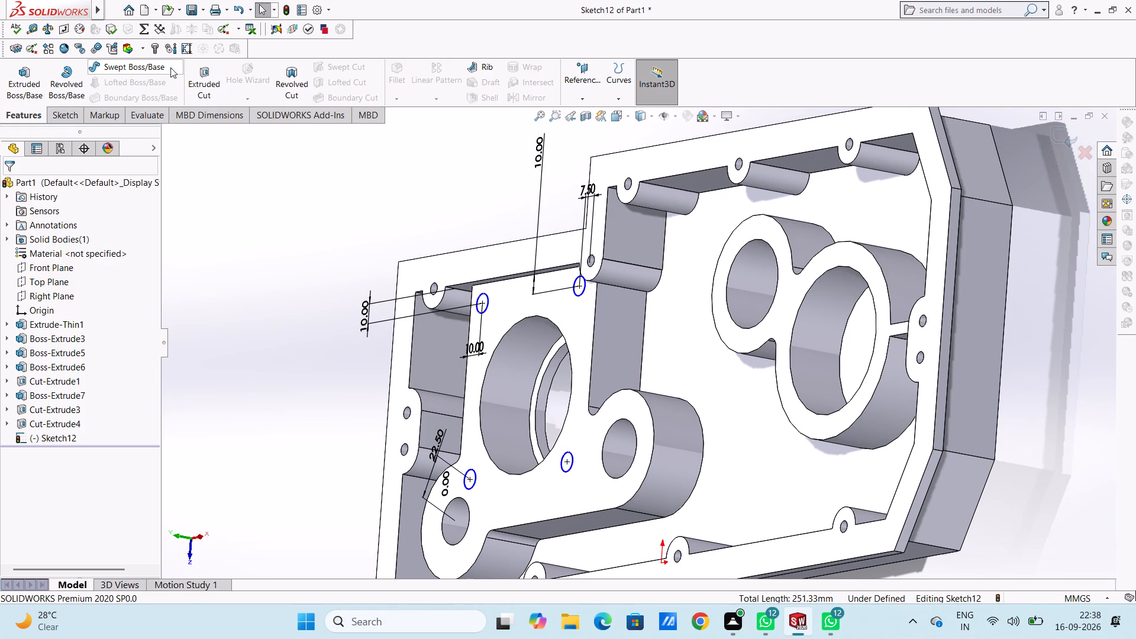
left_click(195, 72)
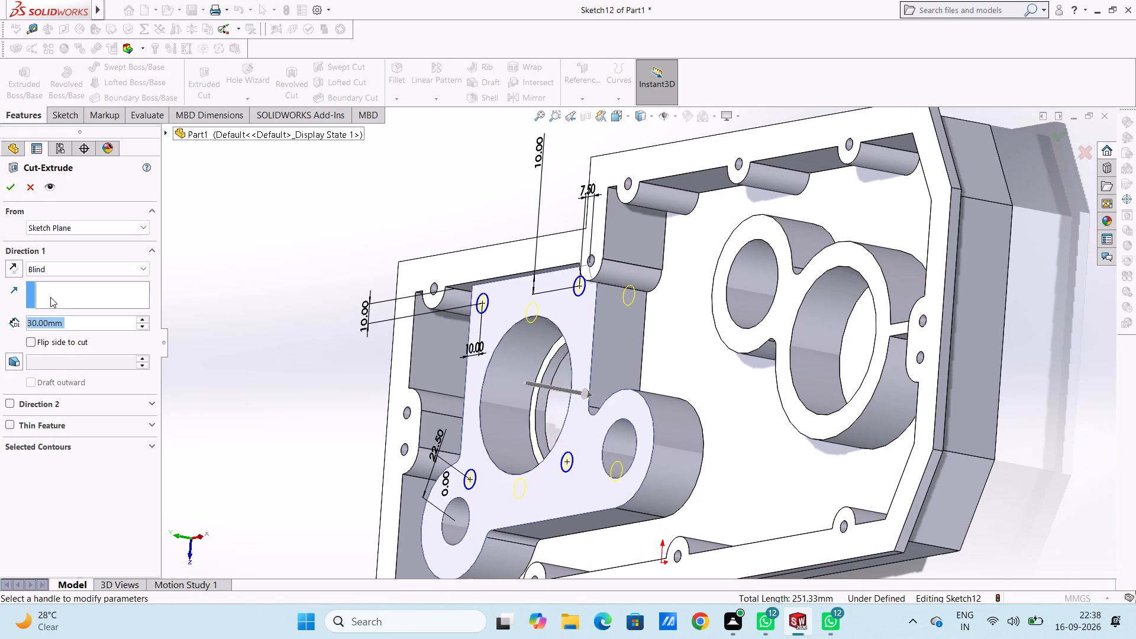
type("20")
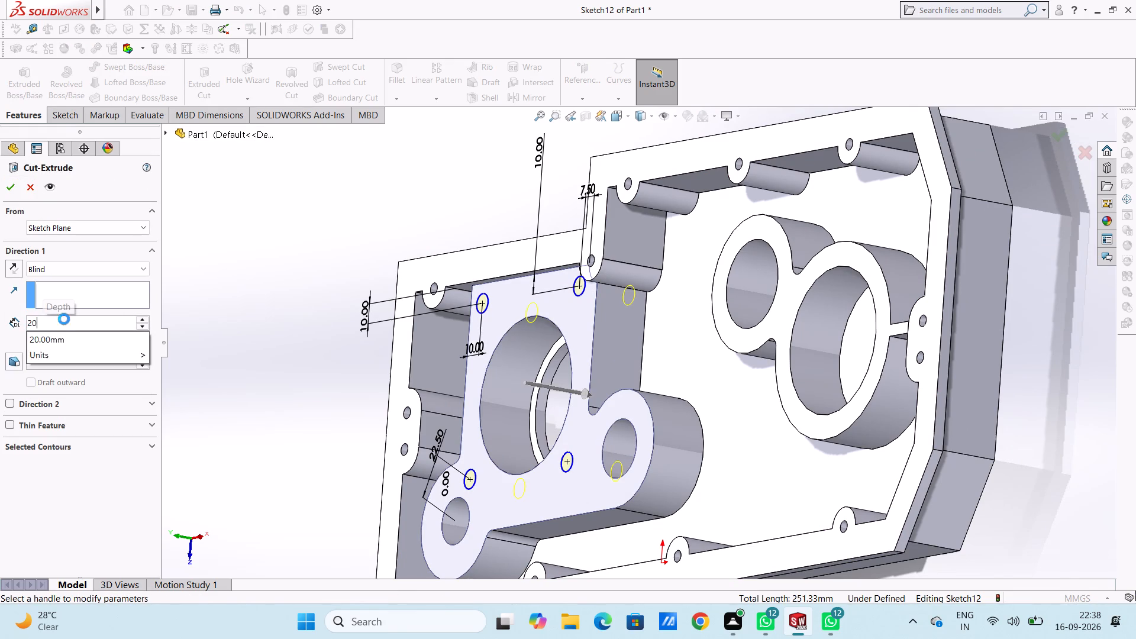
key("Return")
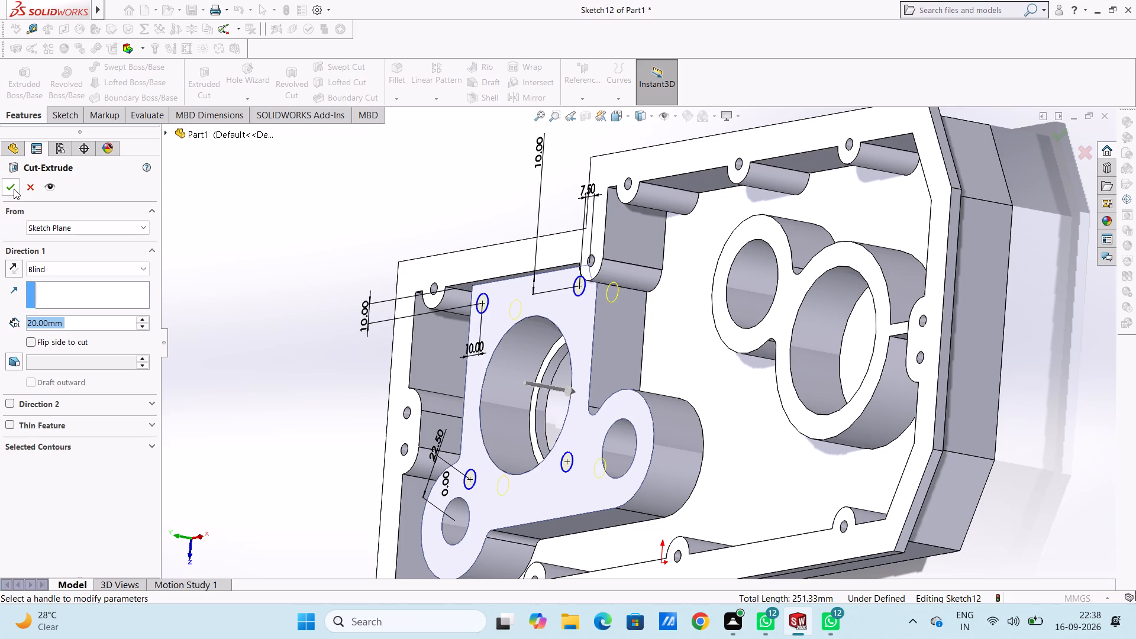
left_click(14, 189)
left_click(241, 247)
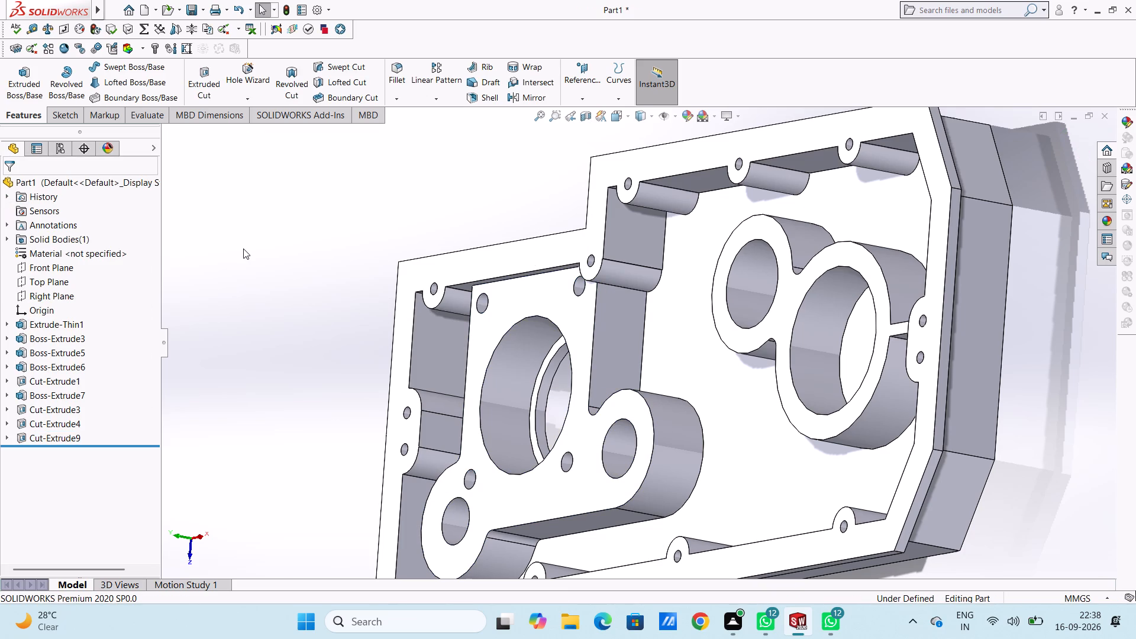
Start a sketch on the left boss's top face and draw concentric circles of 5 mm and 10 mm radius on the upper-left small hole.
key("ctrl+5")
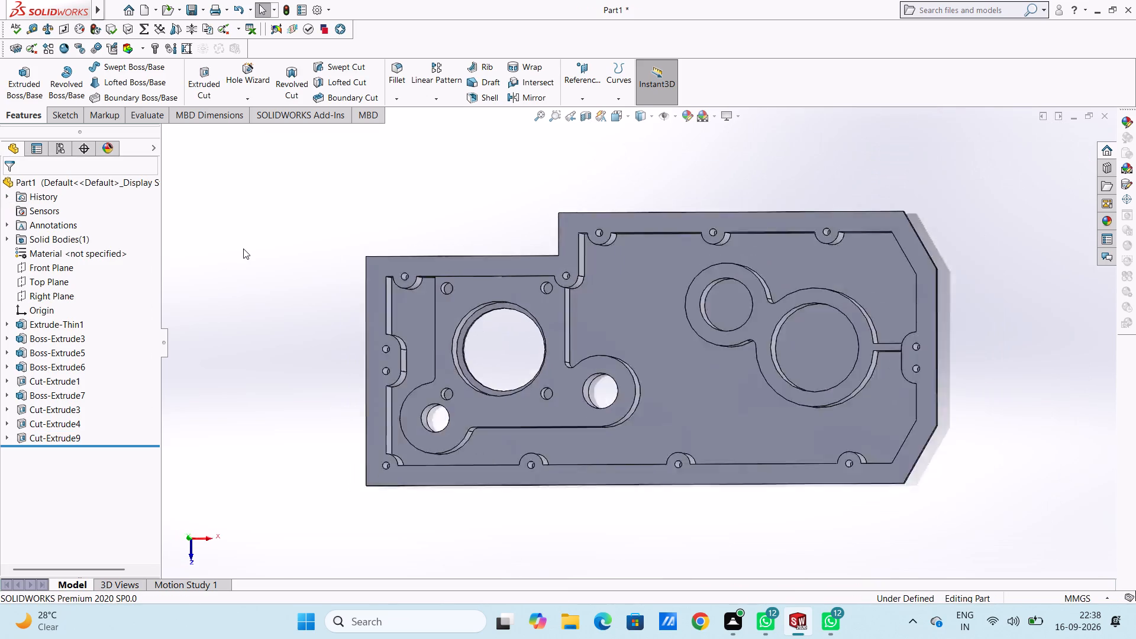
scroll(480, 294, "down", 2)
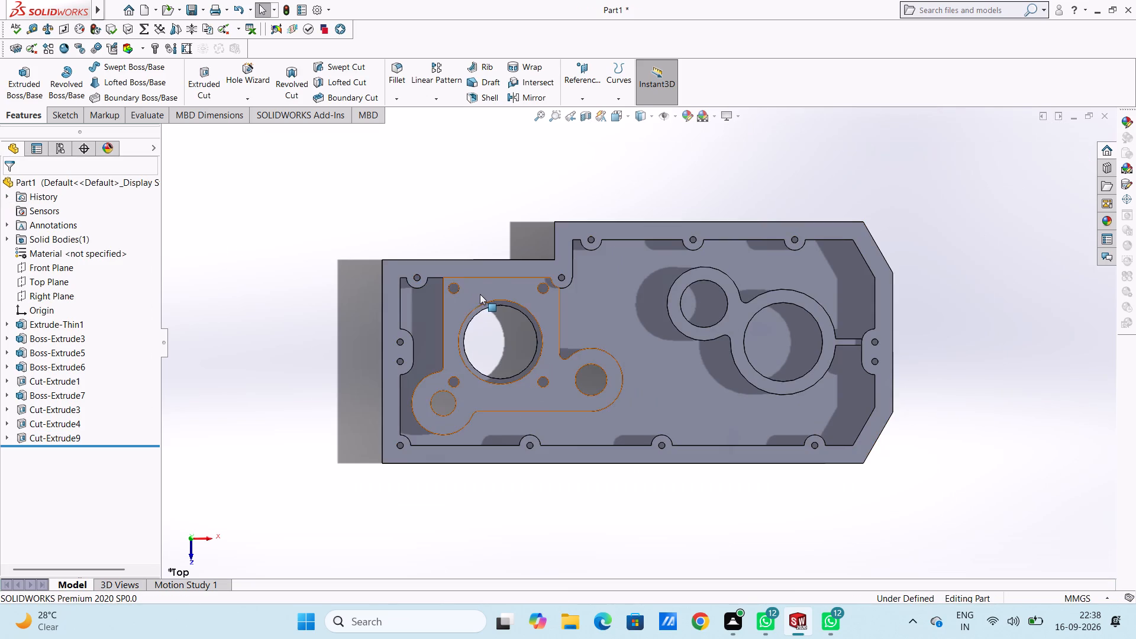
scroll(480, 294, "down", 5)
left_click(508, 329)
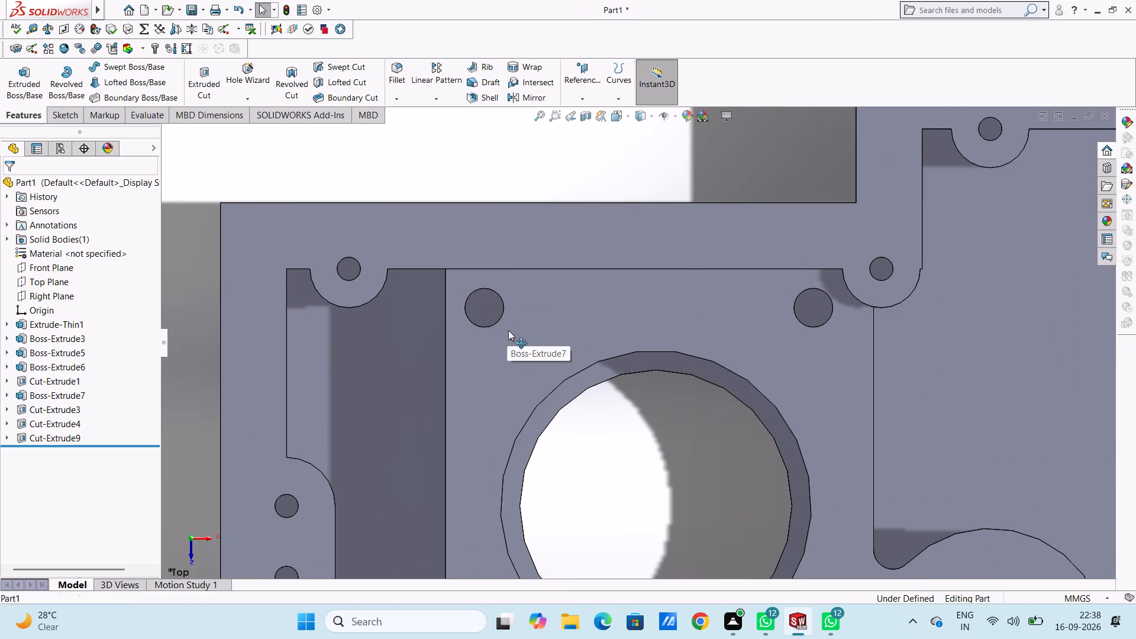
left_click(558, 297)
left_click(561, 170)
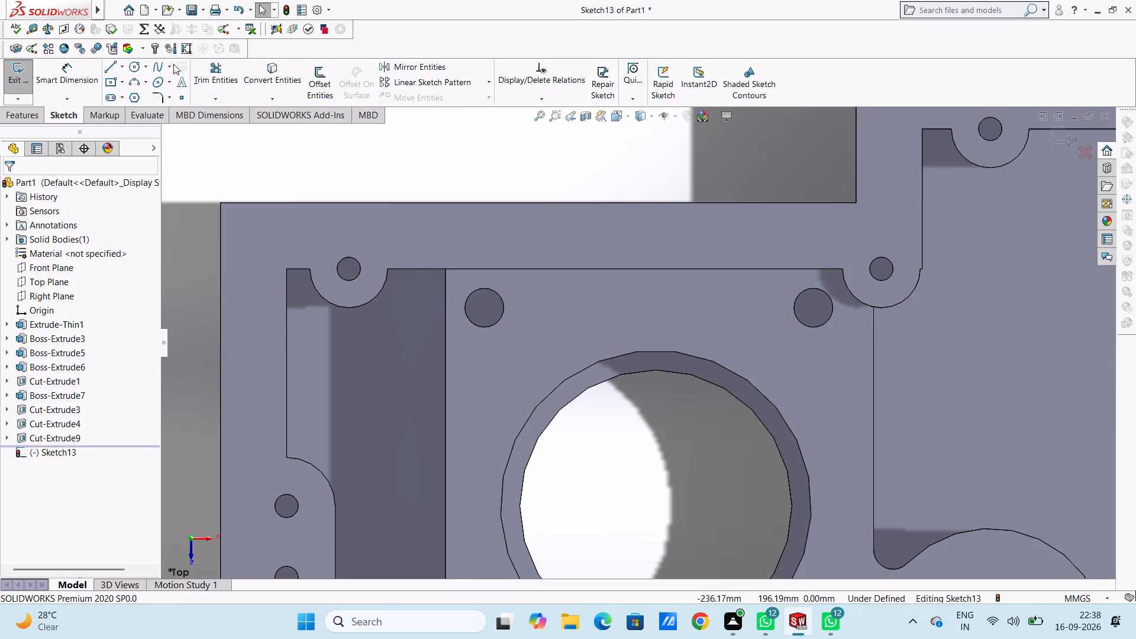
left_click(133, 69)
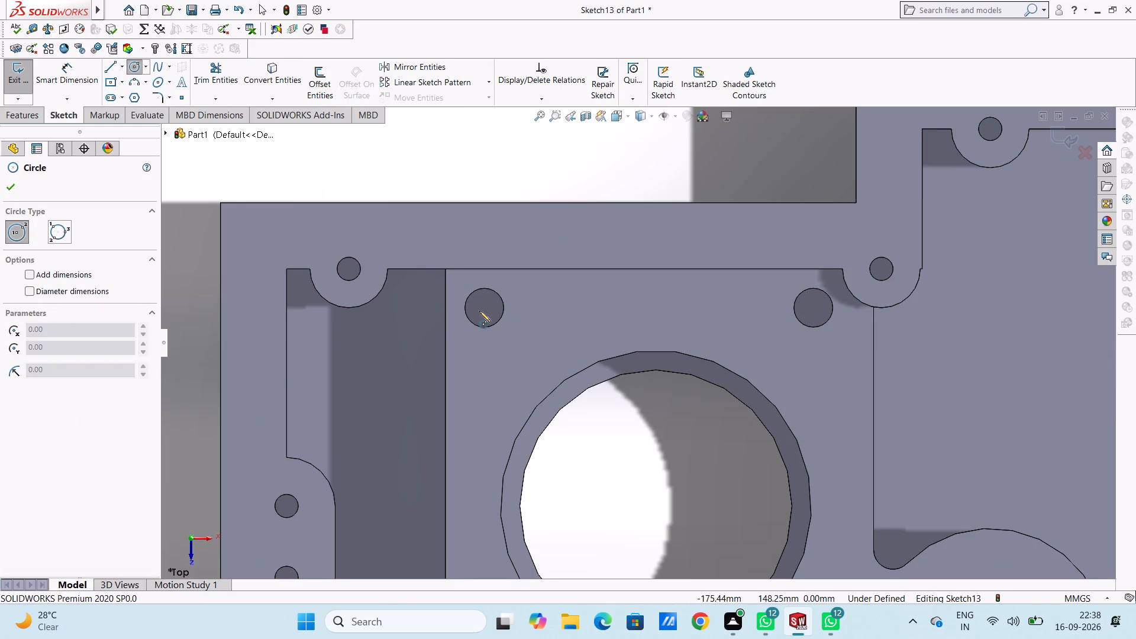
left_click(484, 306)
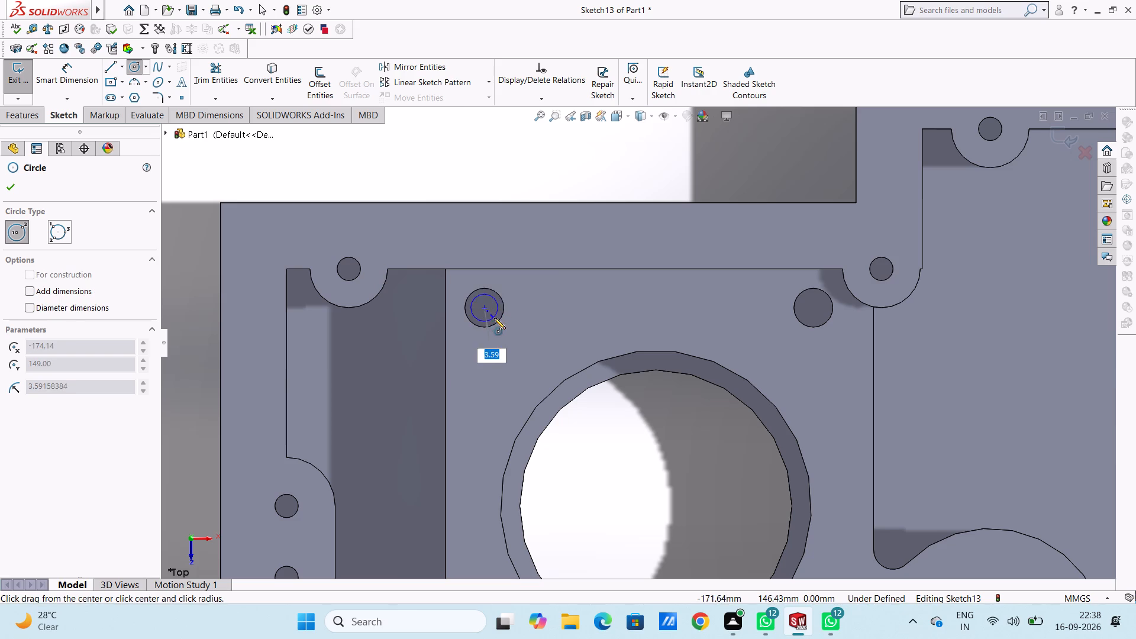
left_click(496, 321)
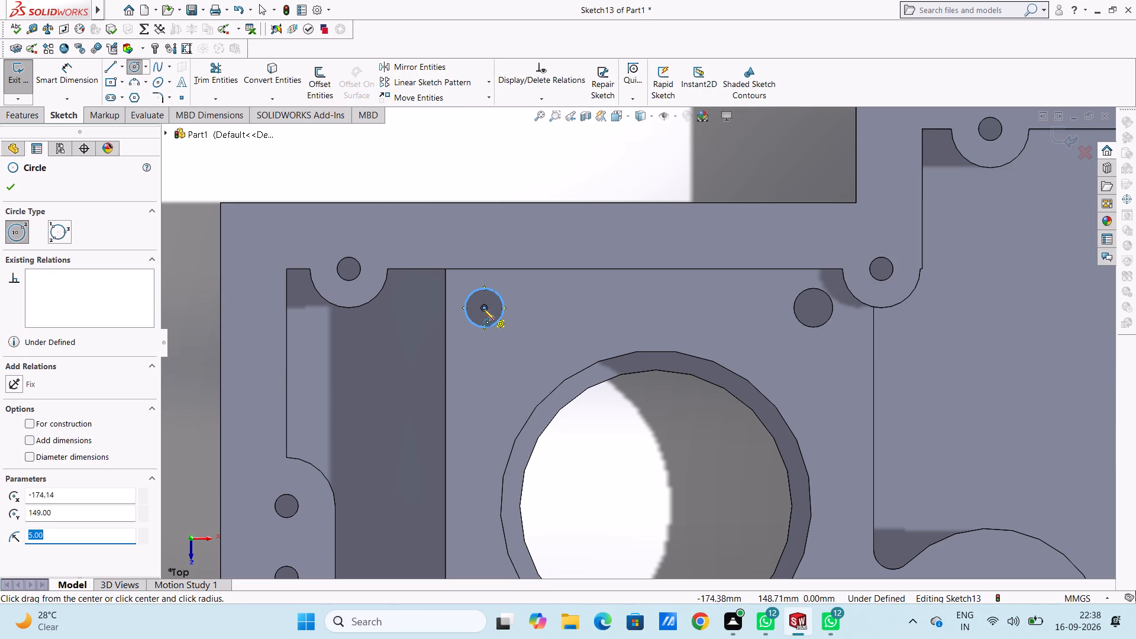
left_click(483, 308)
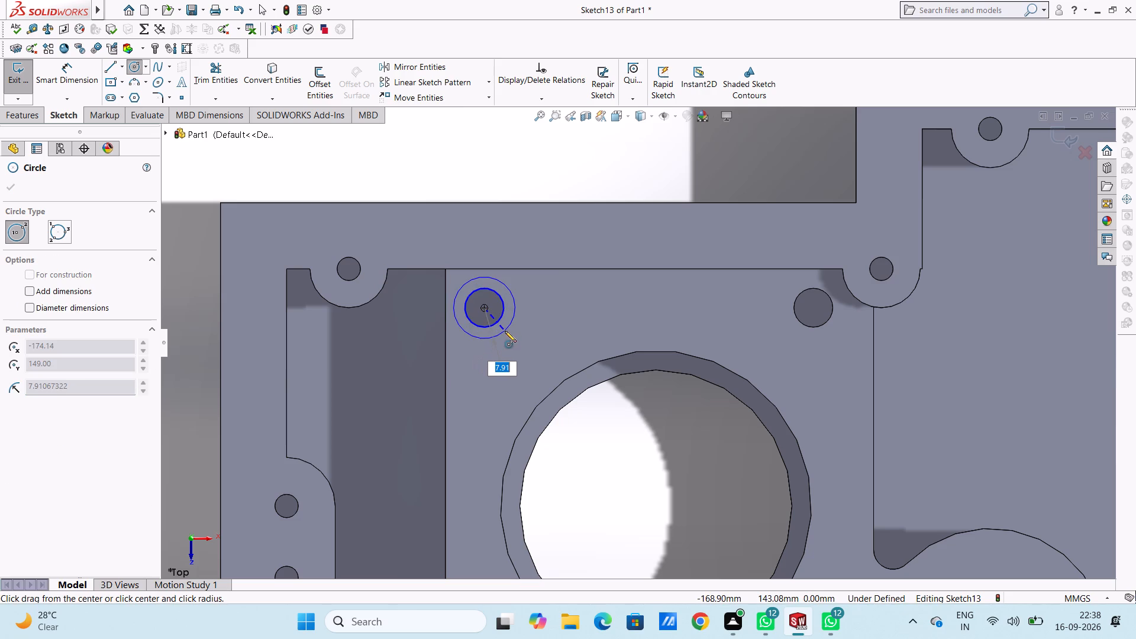
type("10")
key("Return")
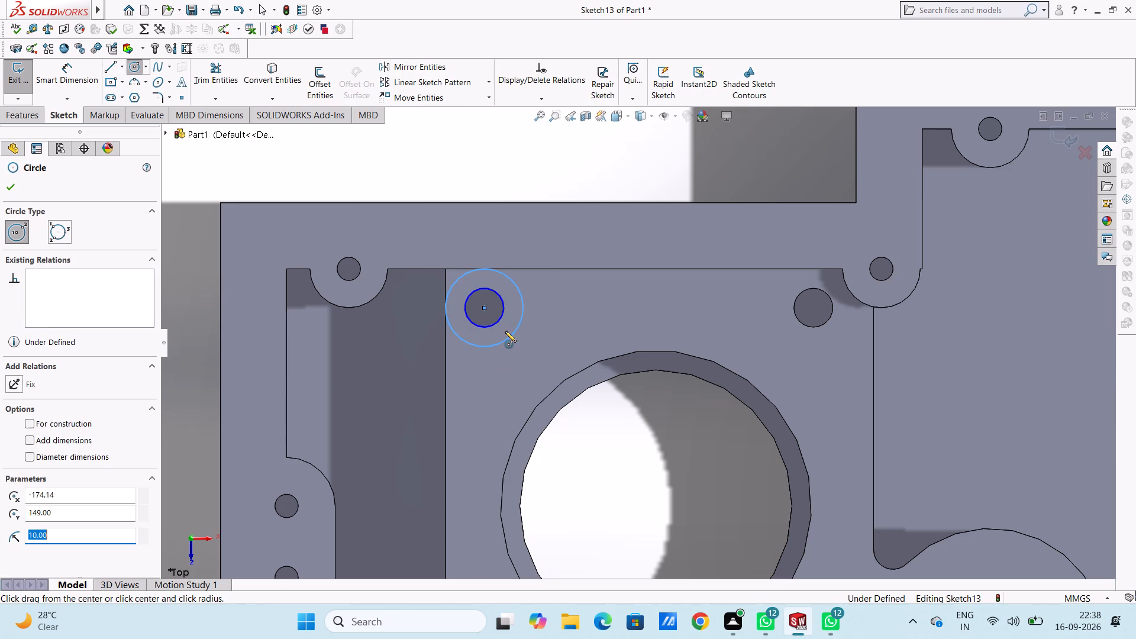
Sketch concentric circles of 5 mm and 10 mm radius centred on the upper-right small hole by the large bore.
left_click(814, 306)
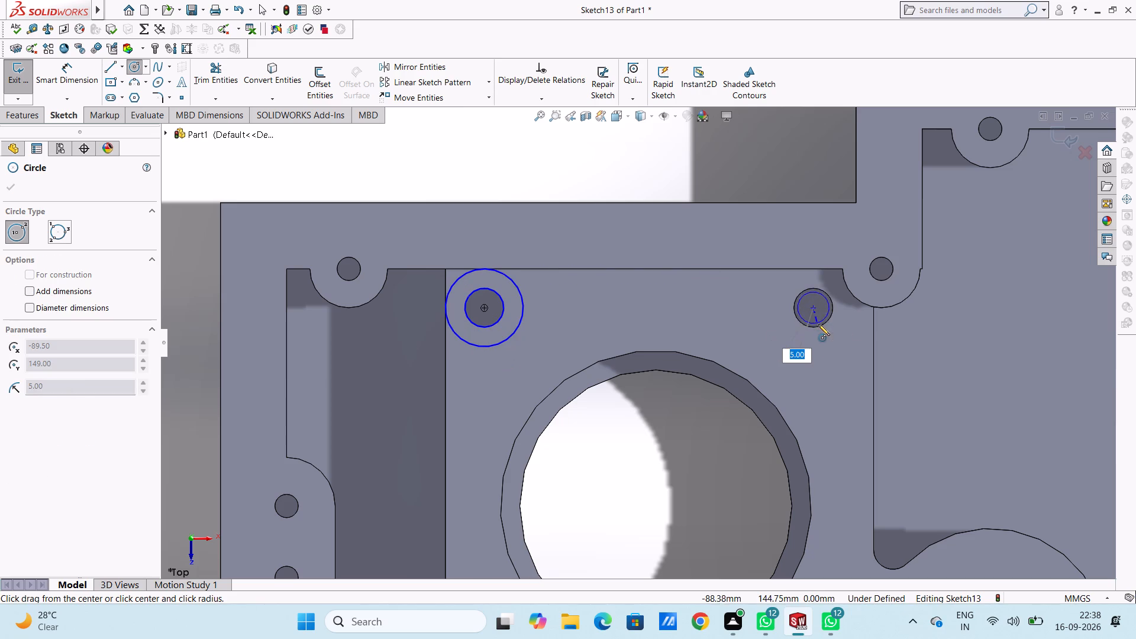
left_click(819, 325)
left_click(814, 306)
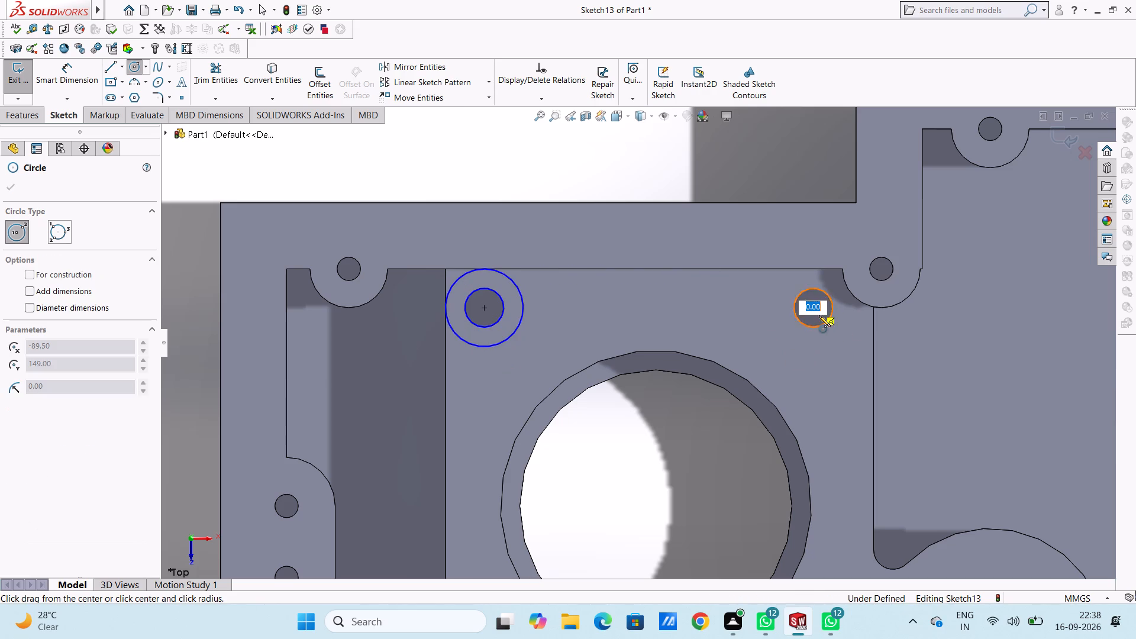
type("10")
key("Return")
Sketch concentric circles of 5 mm and 10 mm radius centred on the lower-left small hole by the large bore.
scroll(840, 335, "up", 4)
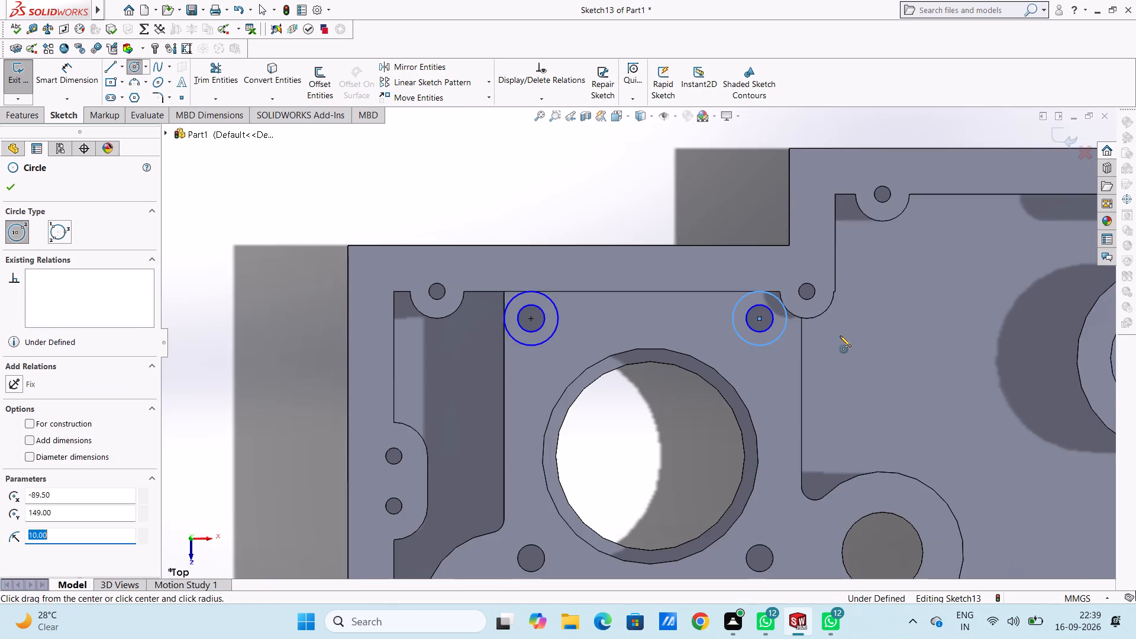
scroll(524, 573, "up", 1)
scroll(569, 484, "down", 3)
left_click(573, 469)
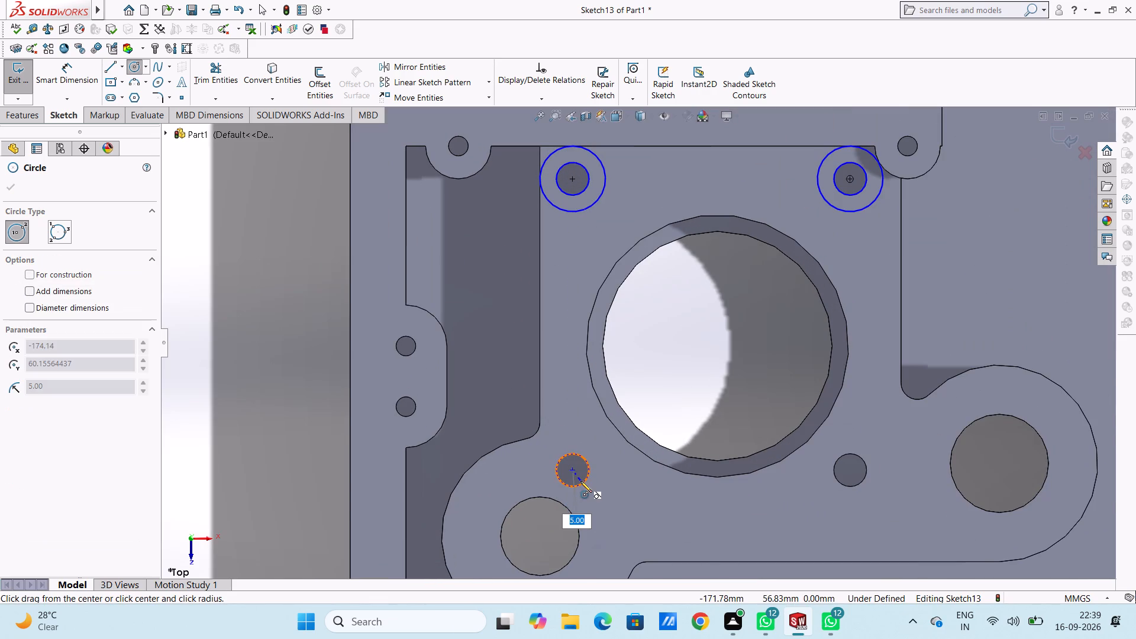
left_click(580, 481)
left_click(571, 469)
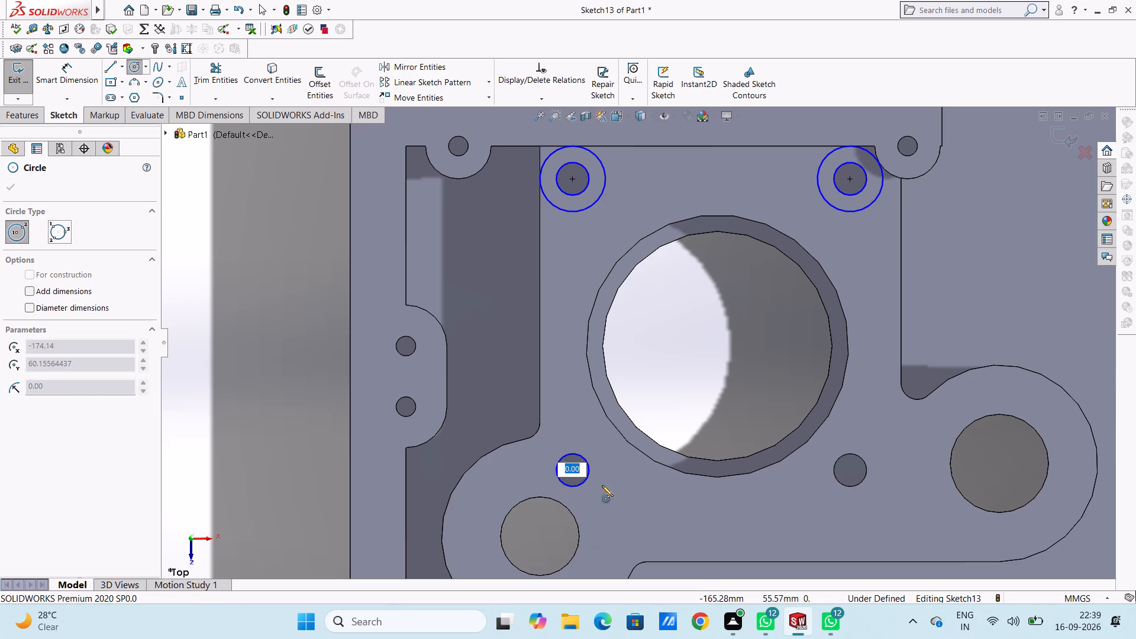
type("10")
key("Return")
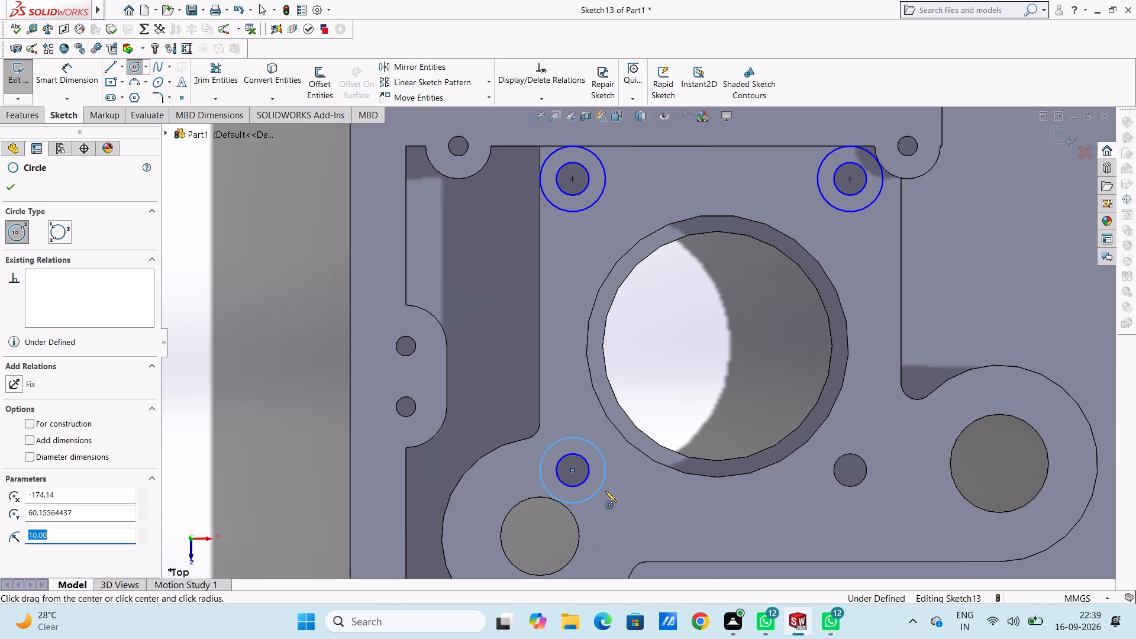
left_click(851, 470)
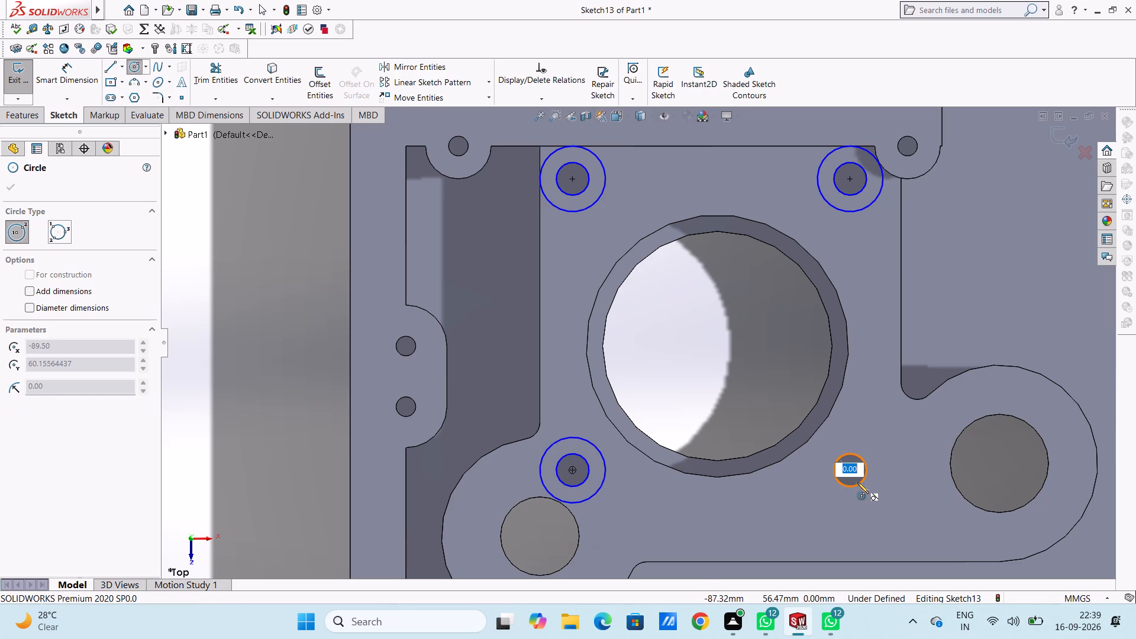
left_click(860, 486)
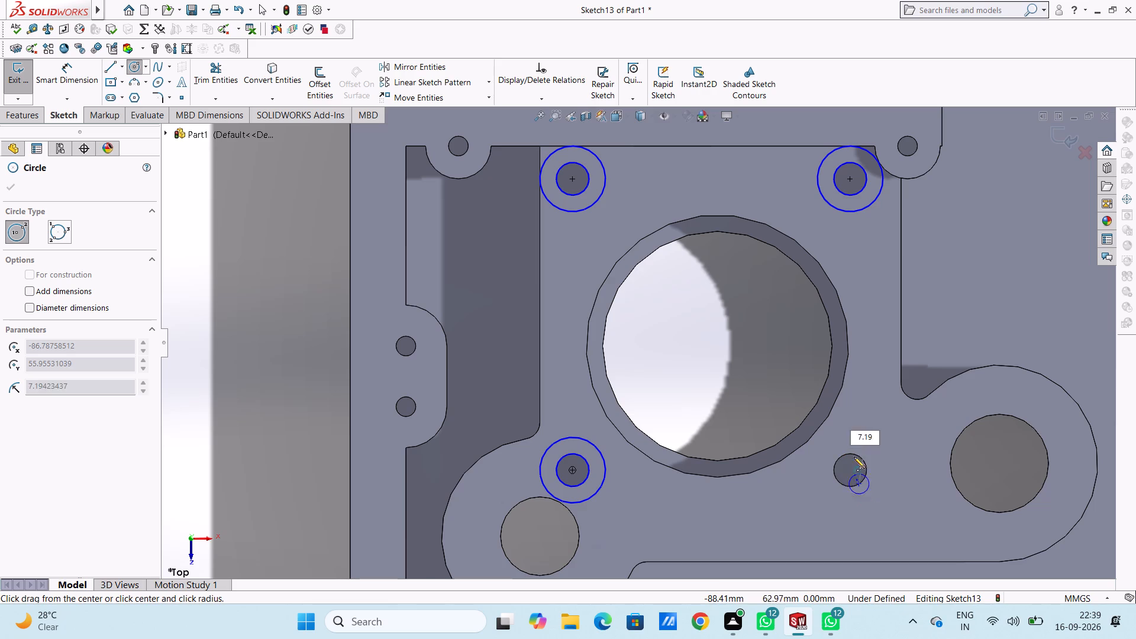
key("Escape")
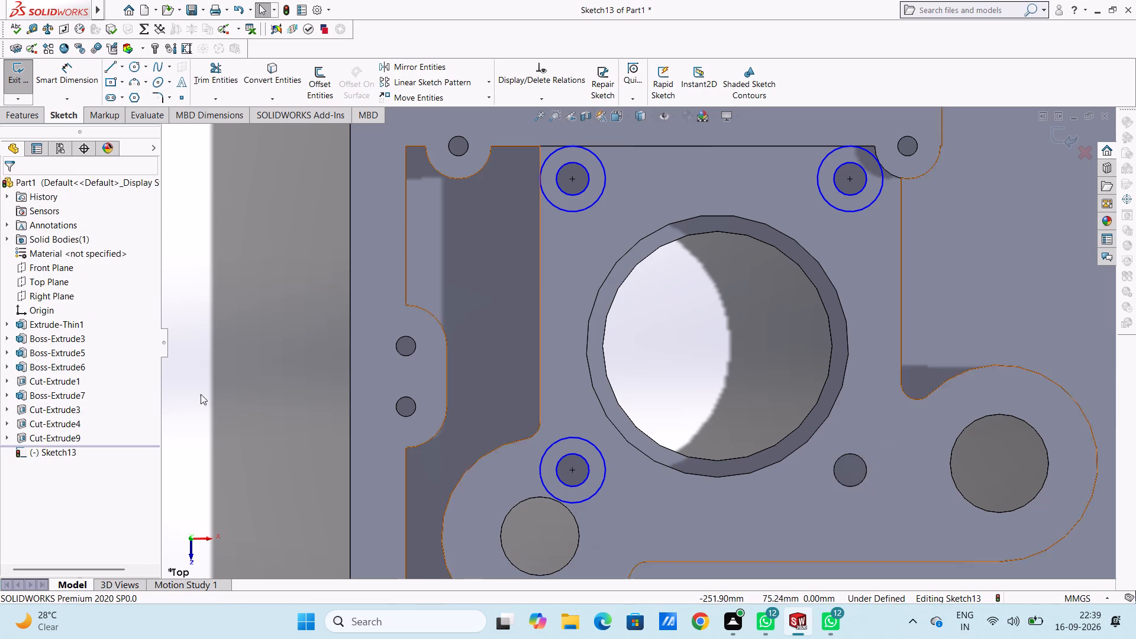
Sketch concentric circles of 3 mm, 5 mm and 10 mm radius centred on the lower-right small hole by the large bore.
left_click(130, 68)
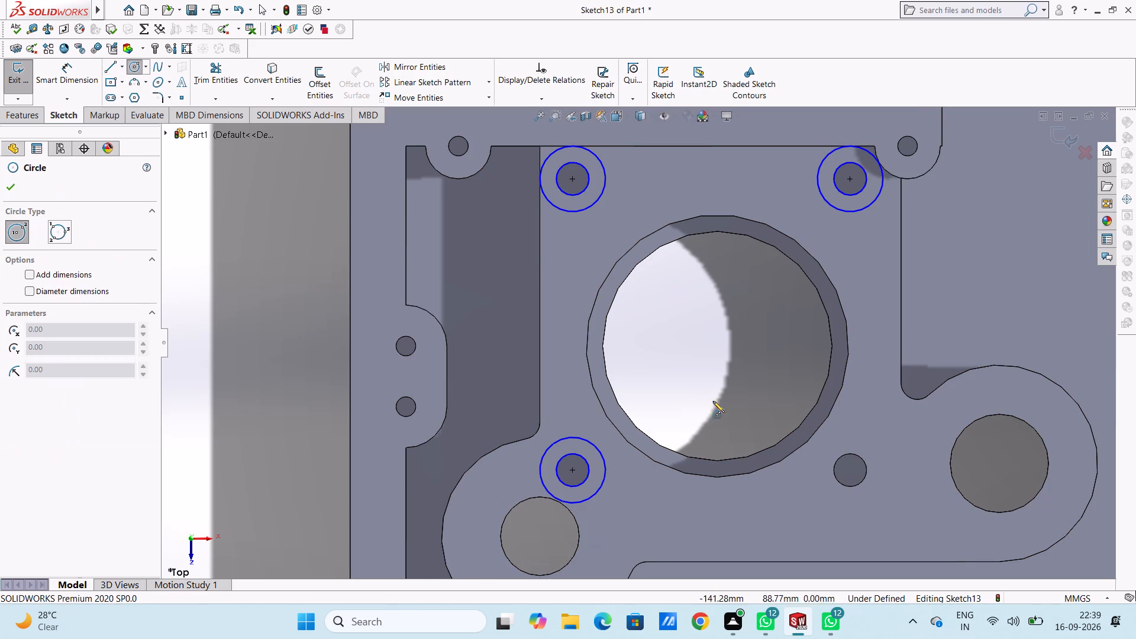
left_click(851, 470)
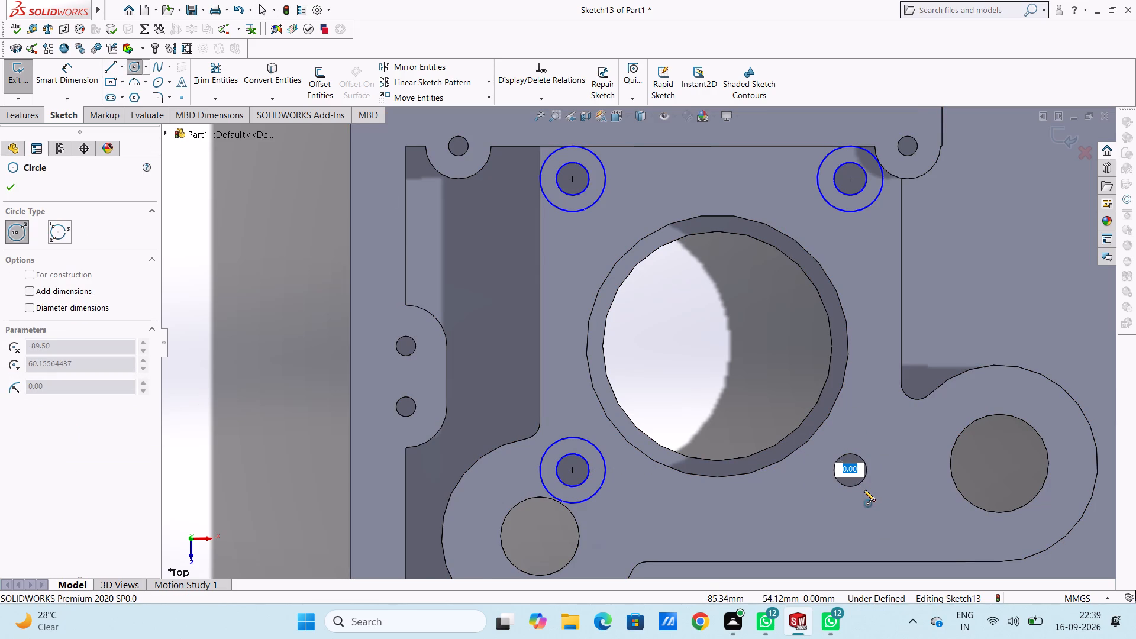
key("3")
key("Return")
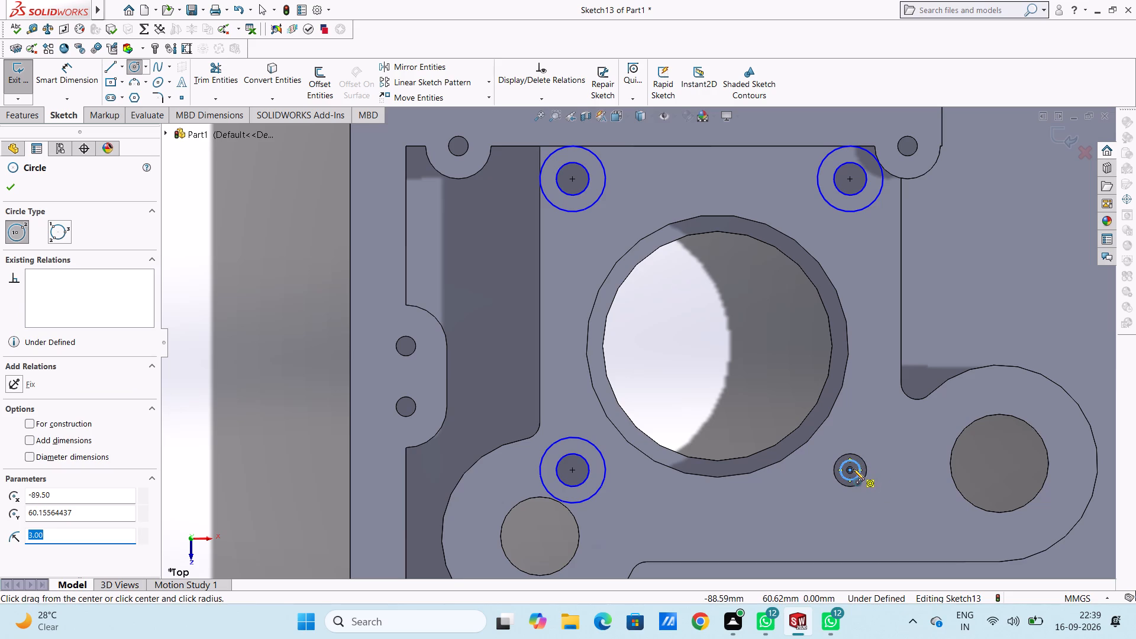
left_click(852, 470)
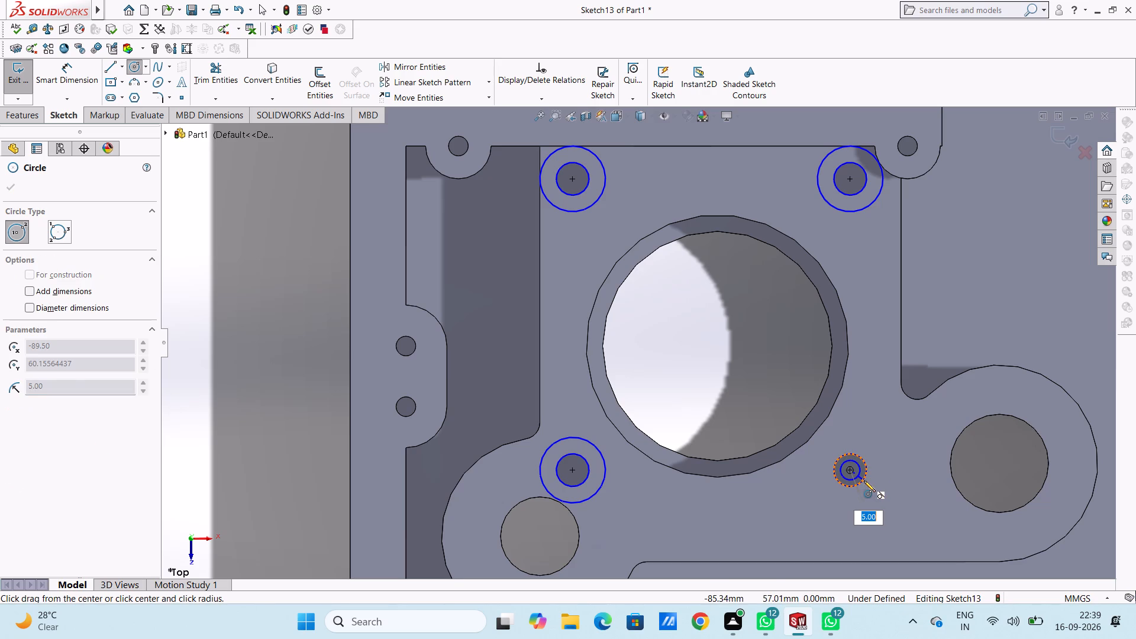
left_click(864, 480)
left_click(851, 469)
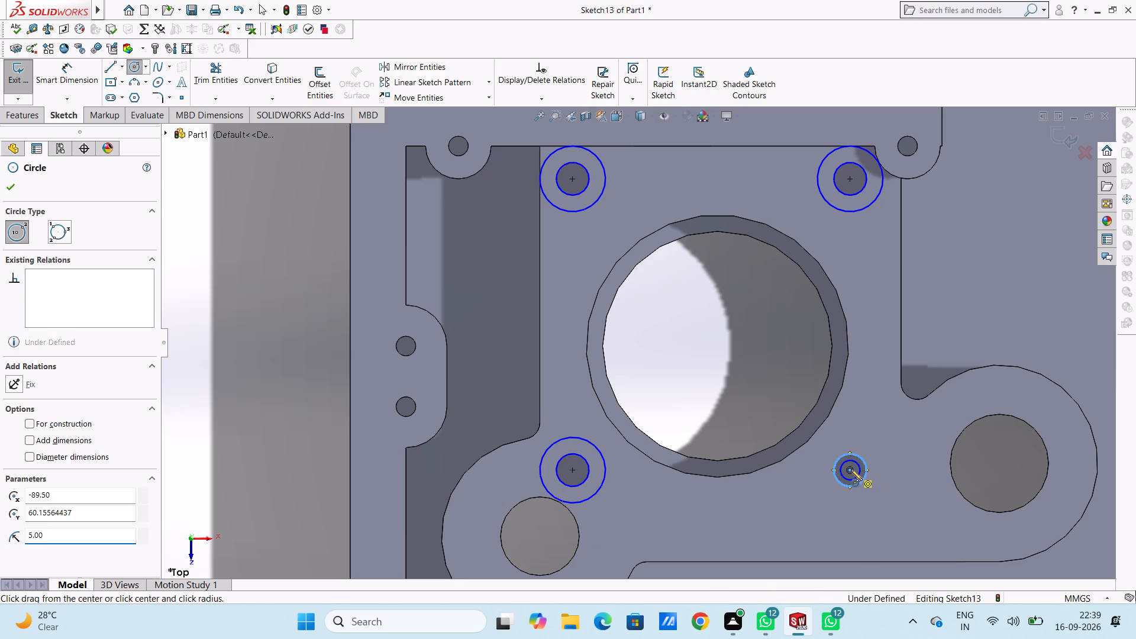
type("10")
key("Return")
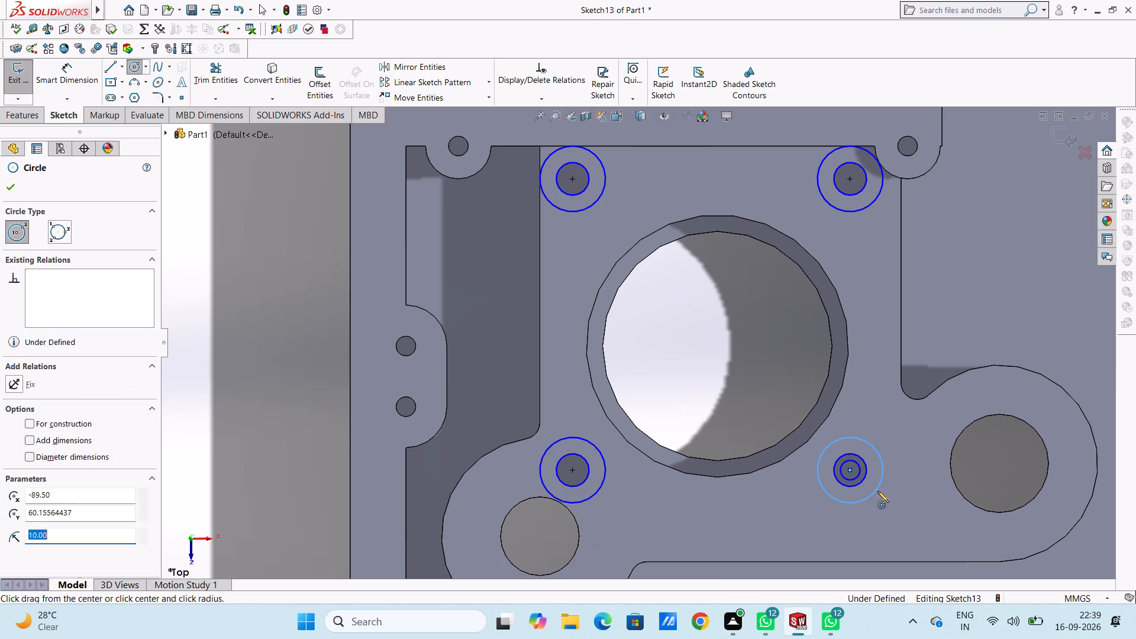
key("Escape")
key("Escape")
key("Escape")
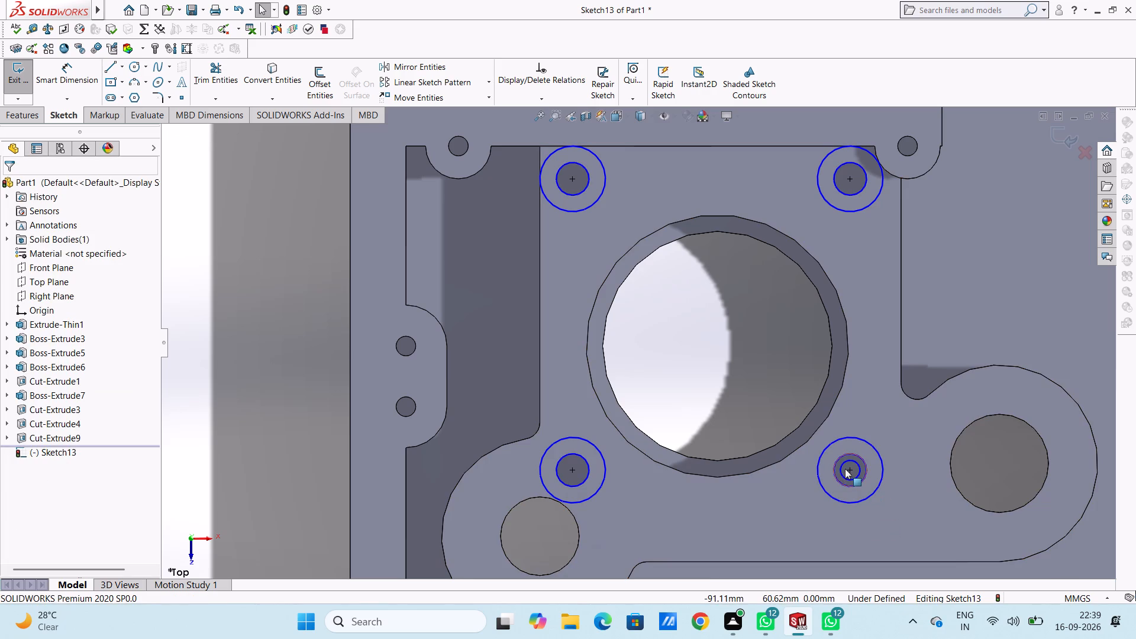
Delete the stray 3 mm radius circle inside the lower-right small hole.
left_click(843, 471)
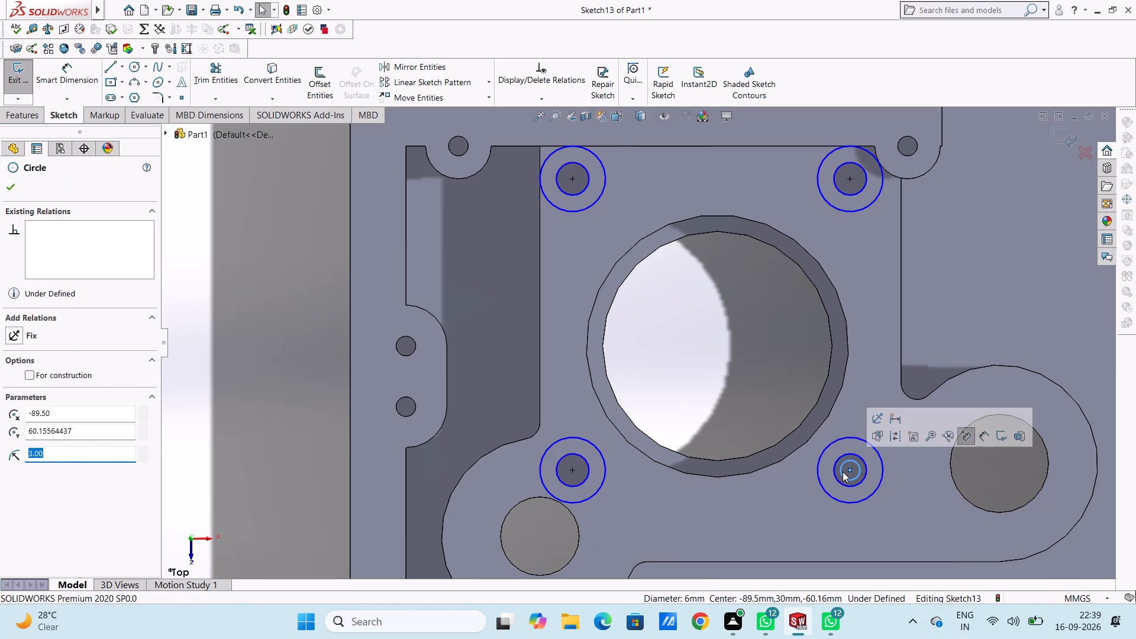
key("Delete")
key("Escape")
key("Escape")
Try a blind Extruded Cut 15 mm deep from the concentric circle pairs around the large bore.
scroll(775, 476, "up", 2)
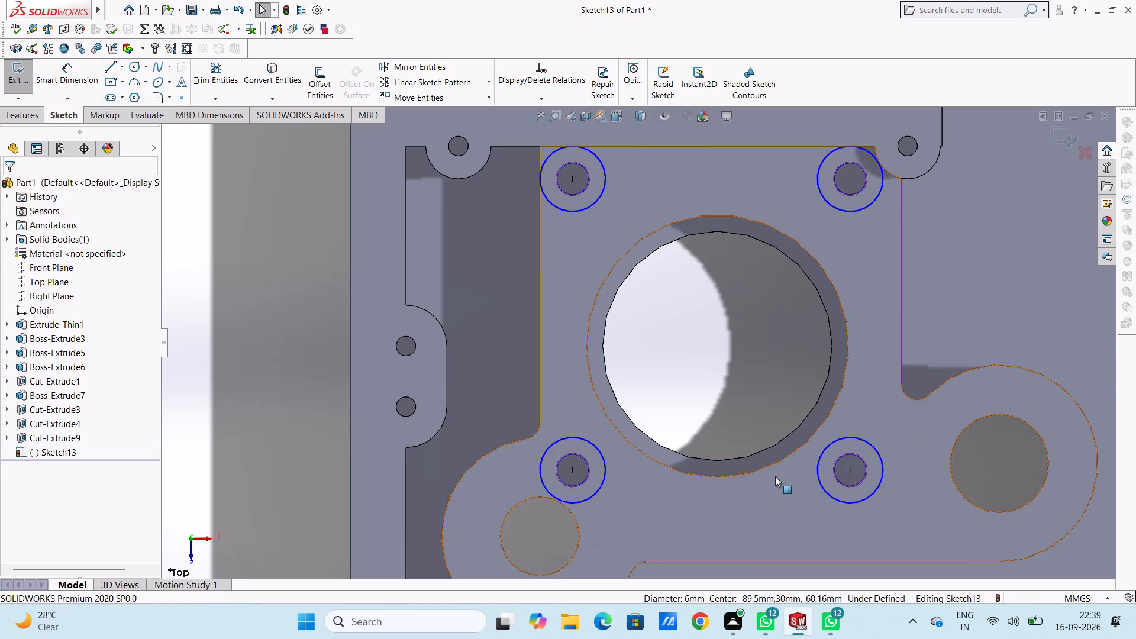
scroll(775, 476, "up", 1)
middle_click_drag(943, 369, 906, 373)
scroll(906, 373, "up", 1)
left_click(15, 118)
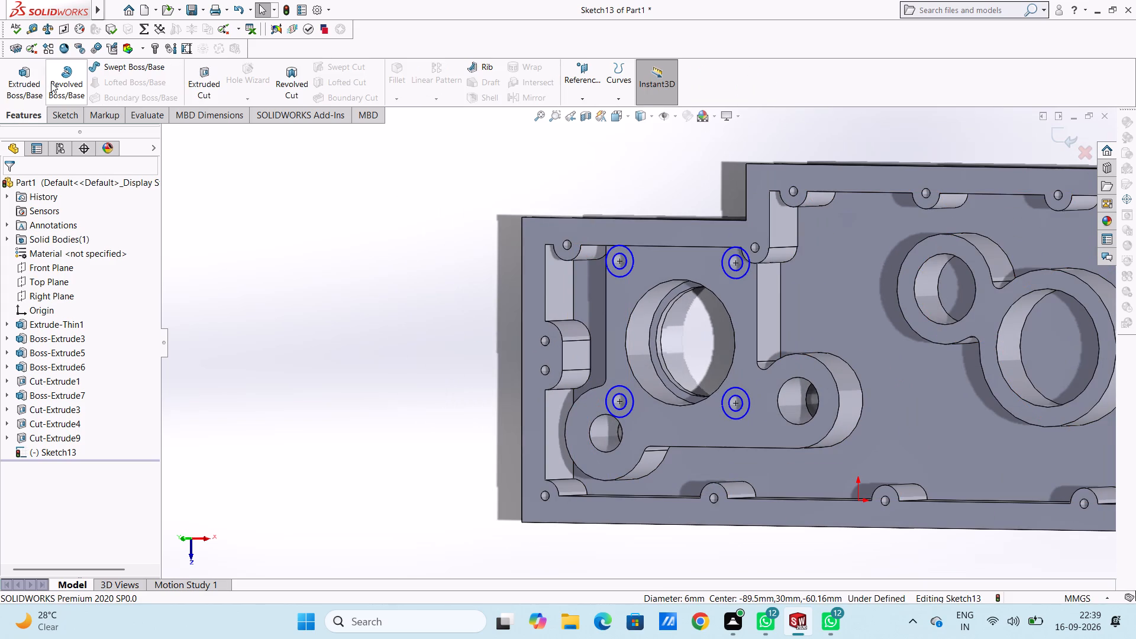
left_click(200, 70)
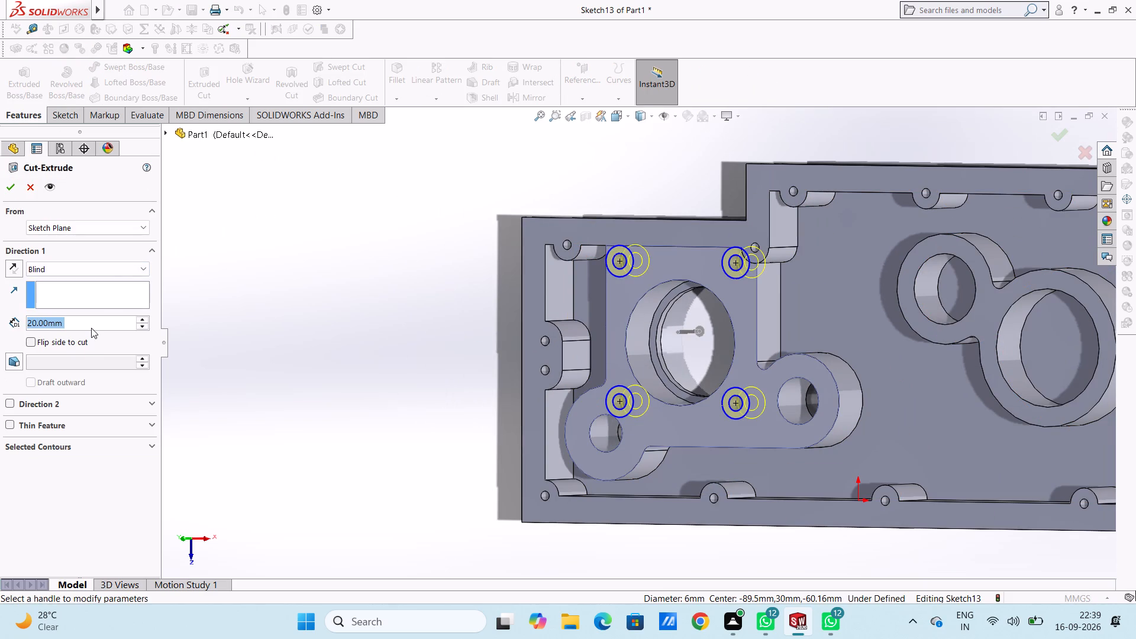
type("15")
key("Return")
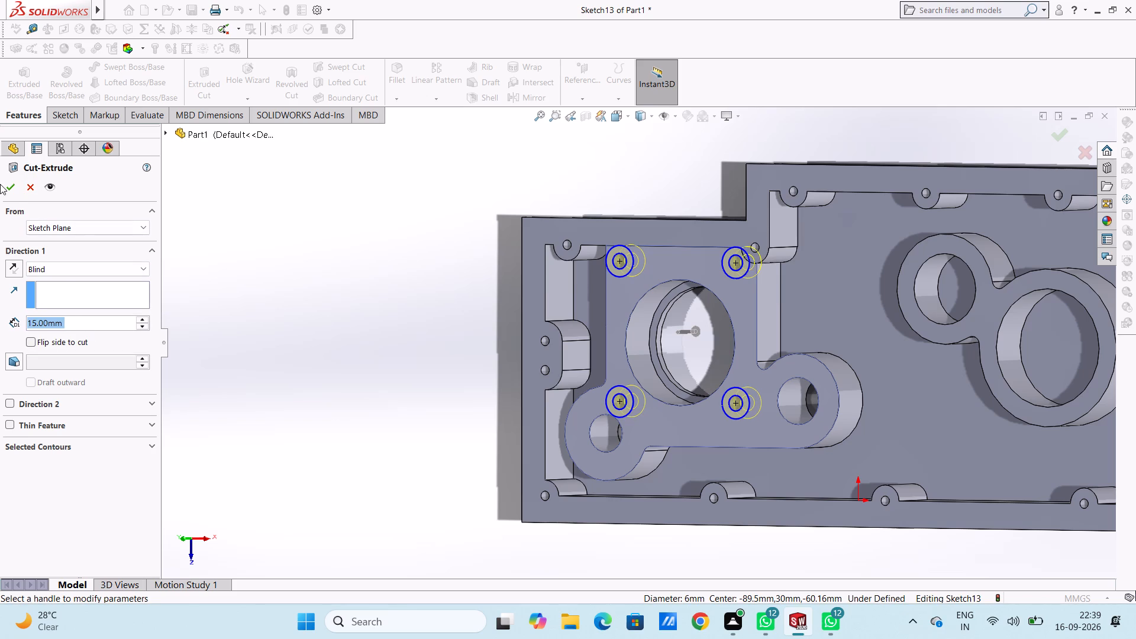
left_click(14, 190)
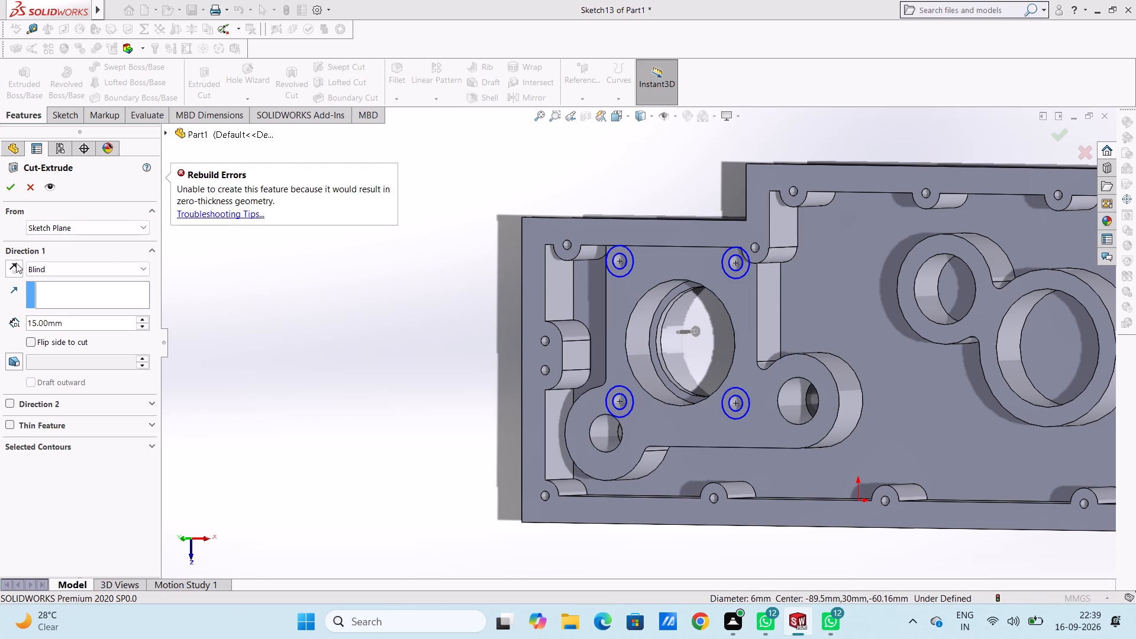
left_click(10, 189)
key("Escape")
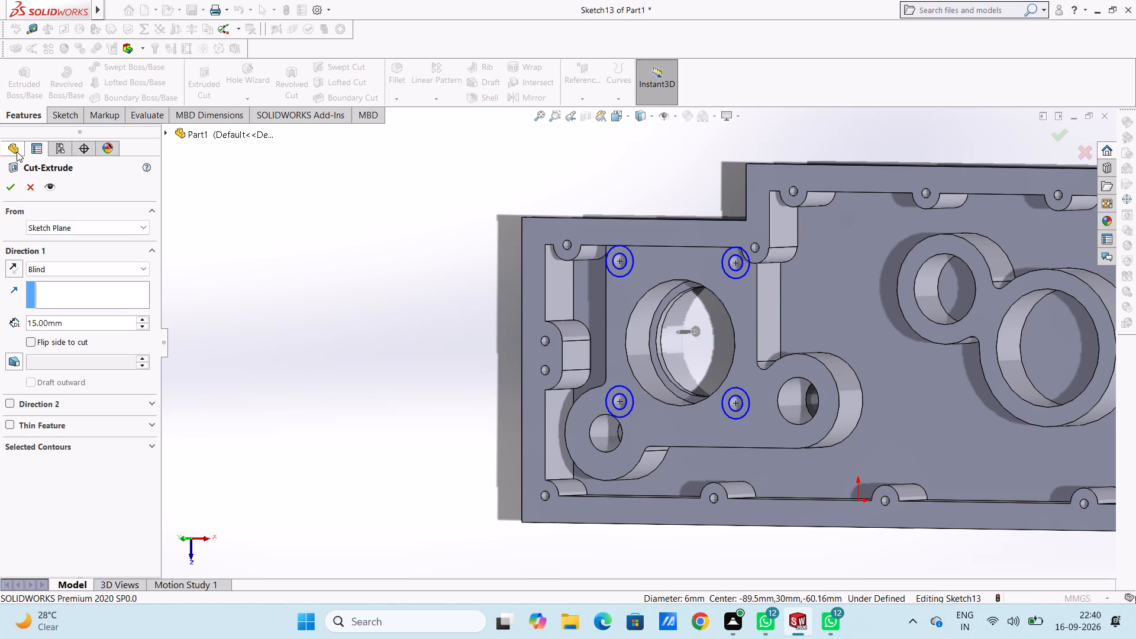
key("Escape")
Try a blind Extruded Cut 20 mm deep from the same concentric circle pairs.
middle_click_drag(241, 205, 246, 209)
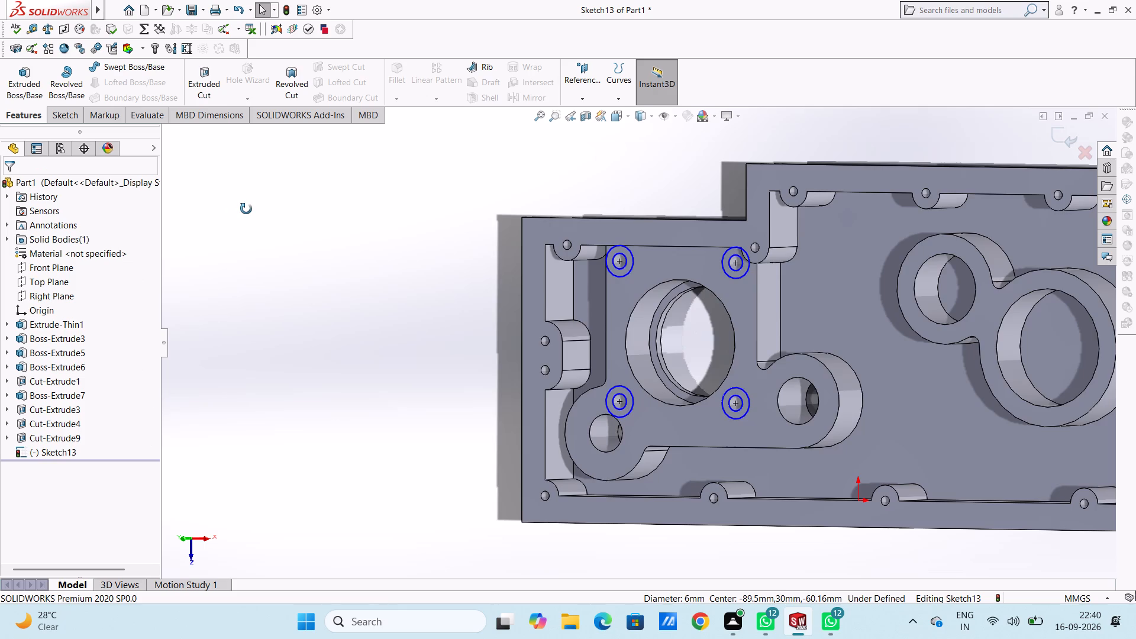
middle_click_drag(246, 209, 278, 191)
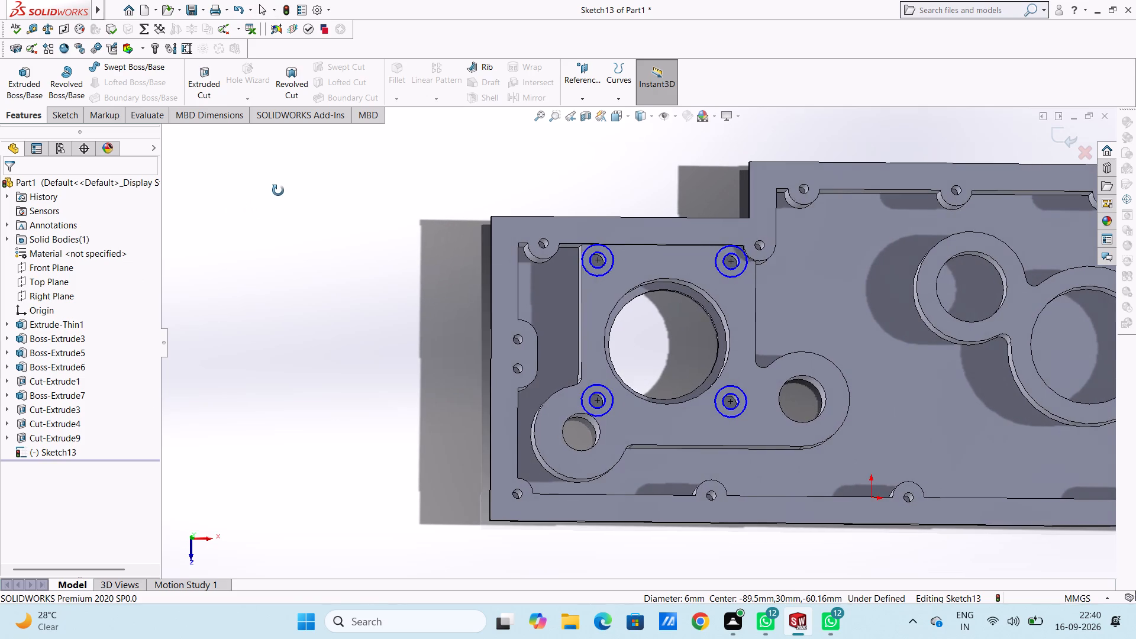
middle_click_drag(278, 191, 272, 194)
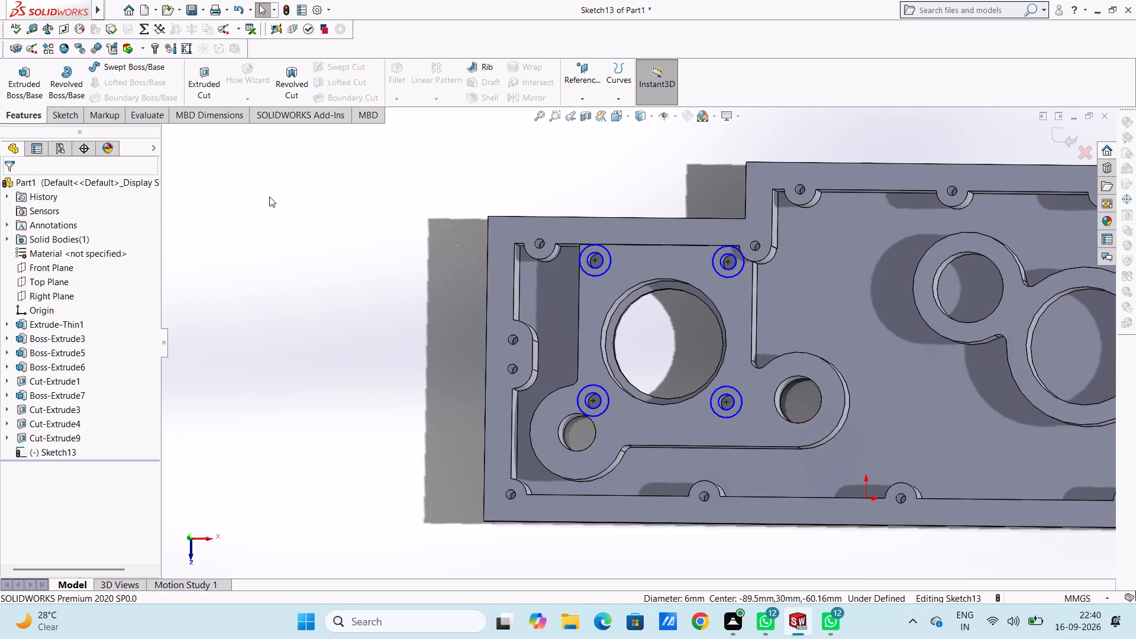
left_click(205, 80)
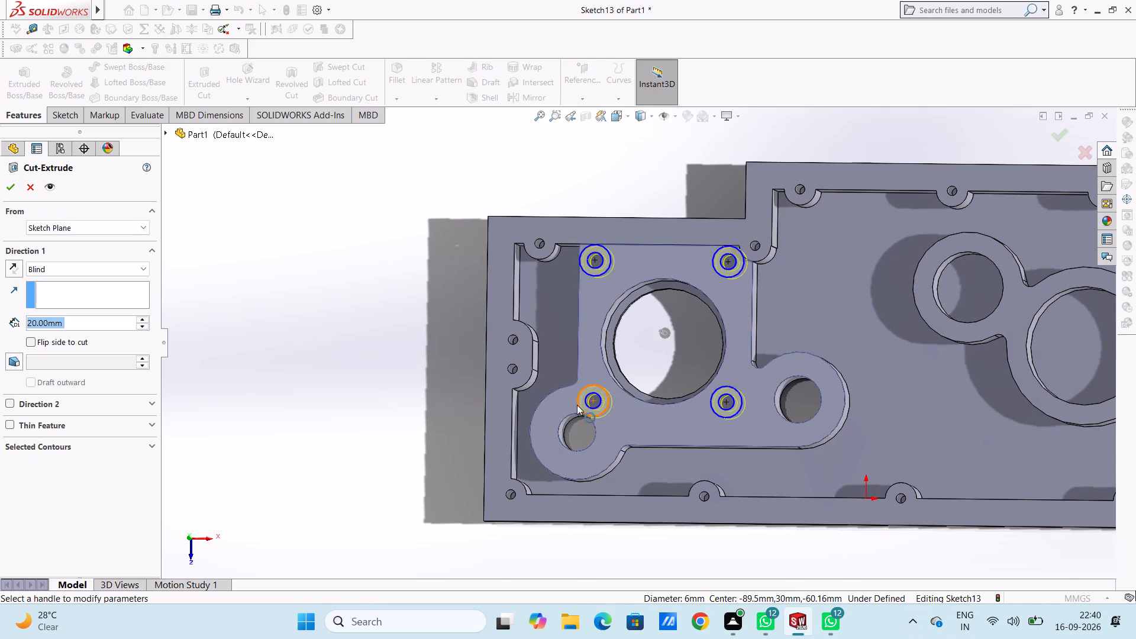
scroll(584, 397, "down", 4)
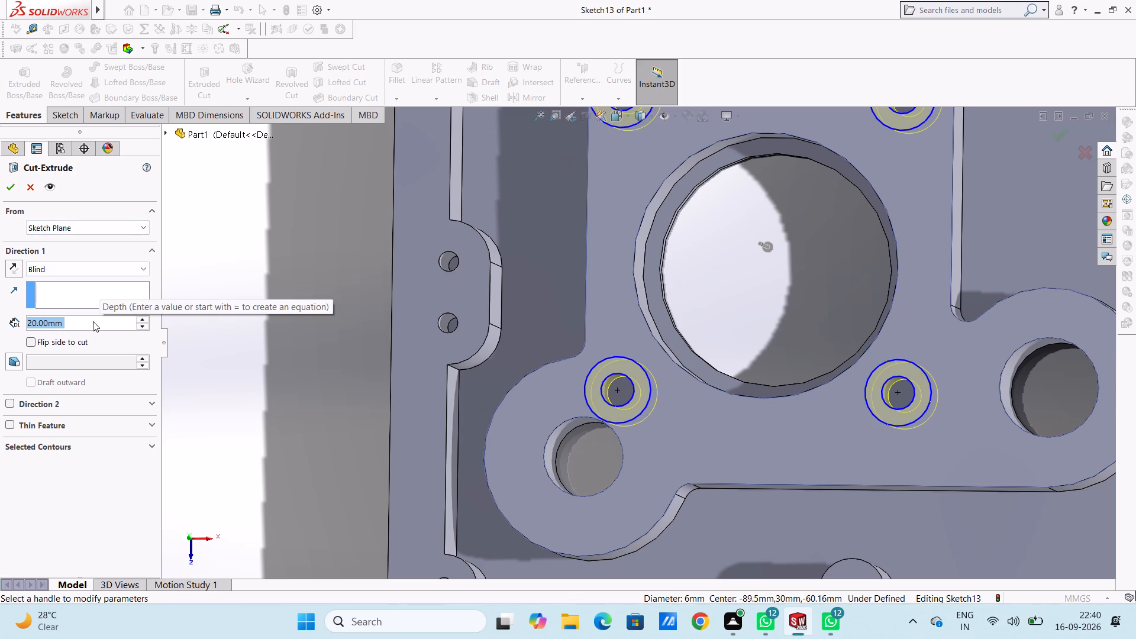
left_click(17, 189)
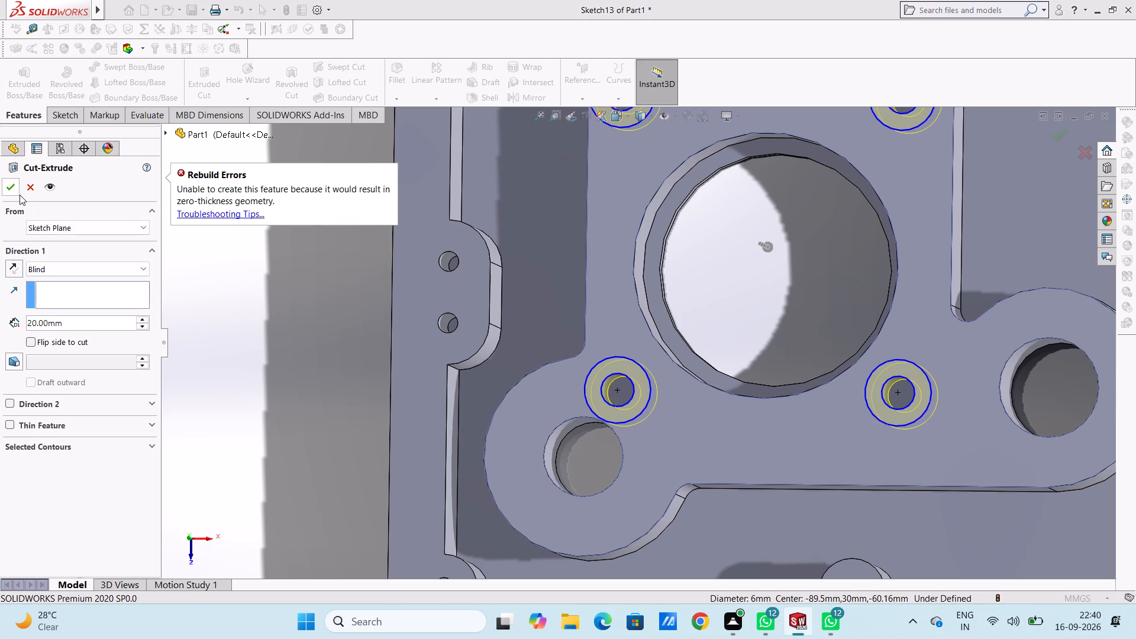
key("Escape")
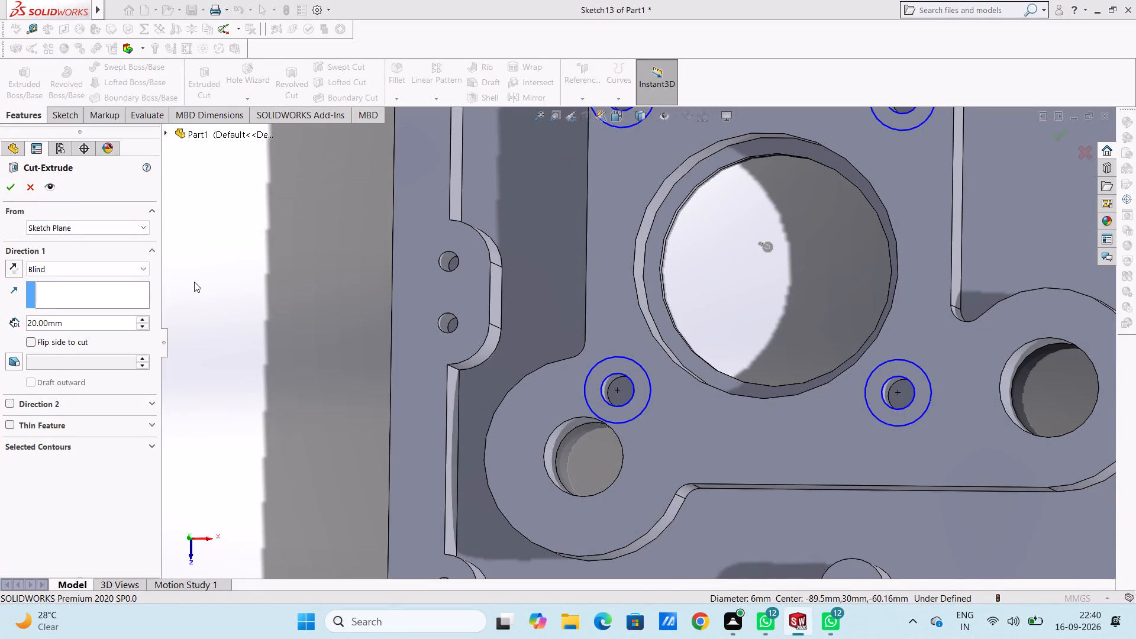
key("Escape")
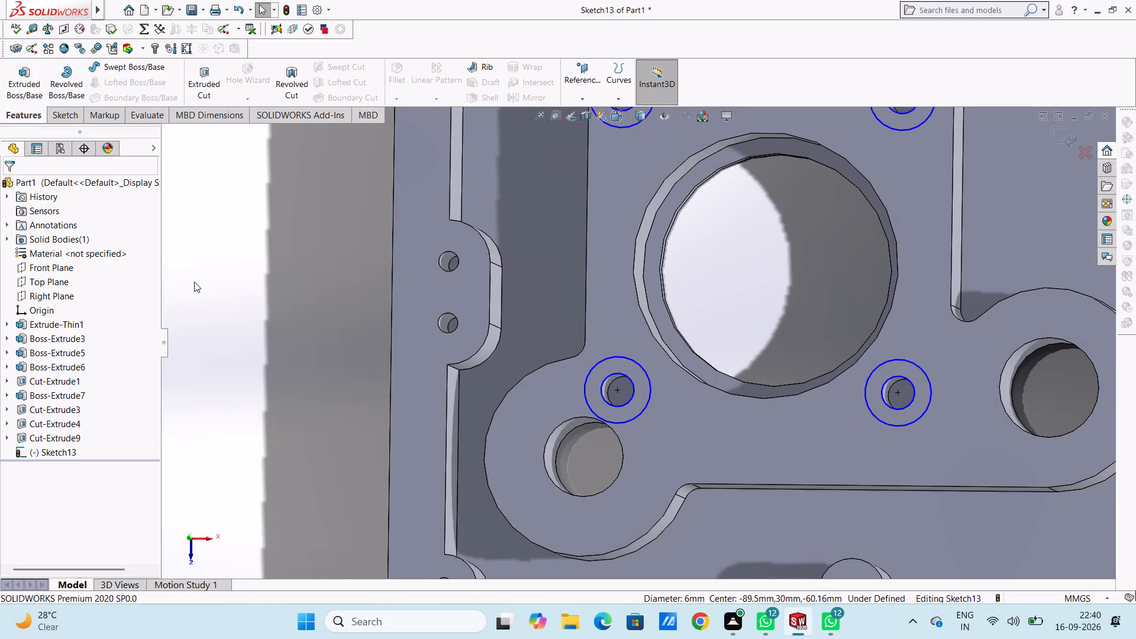
Undo all the concentric circles sketched on the four small holes around the large bore.
key("ctrl+z")
key("ctrl+z")
key("ctrl+z")
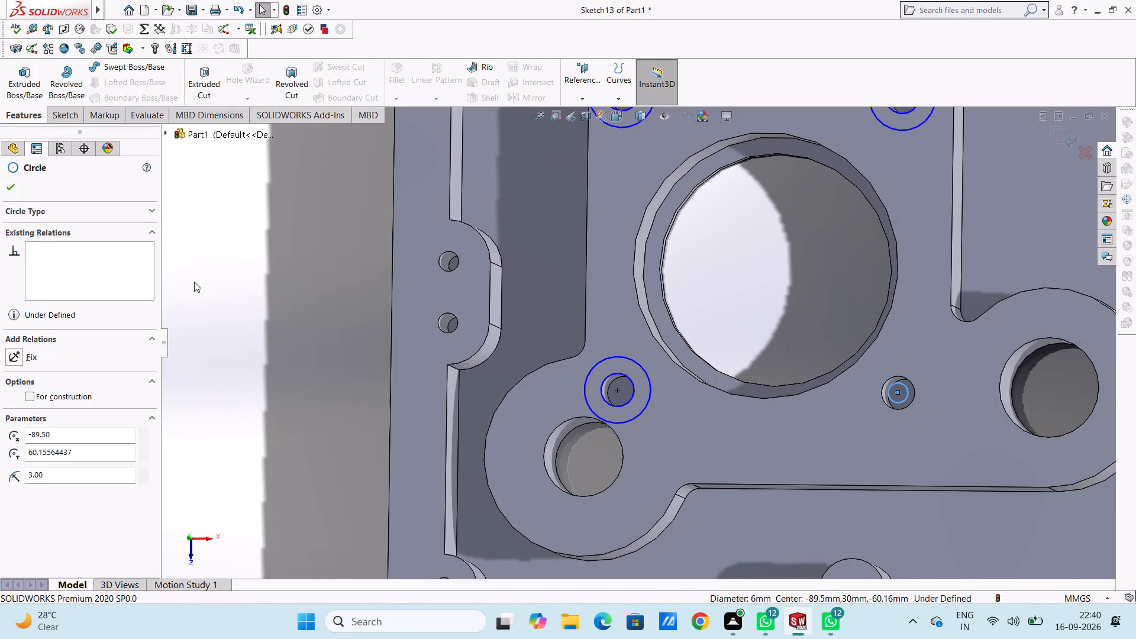
key("ctrl+z")
key("ctrl+z")
key("ctrl+z")
key("ctrl+z")
key("ctrl+z")
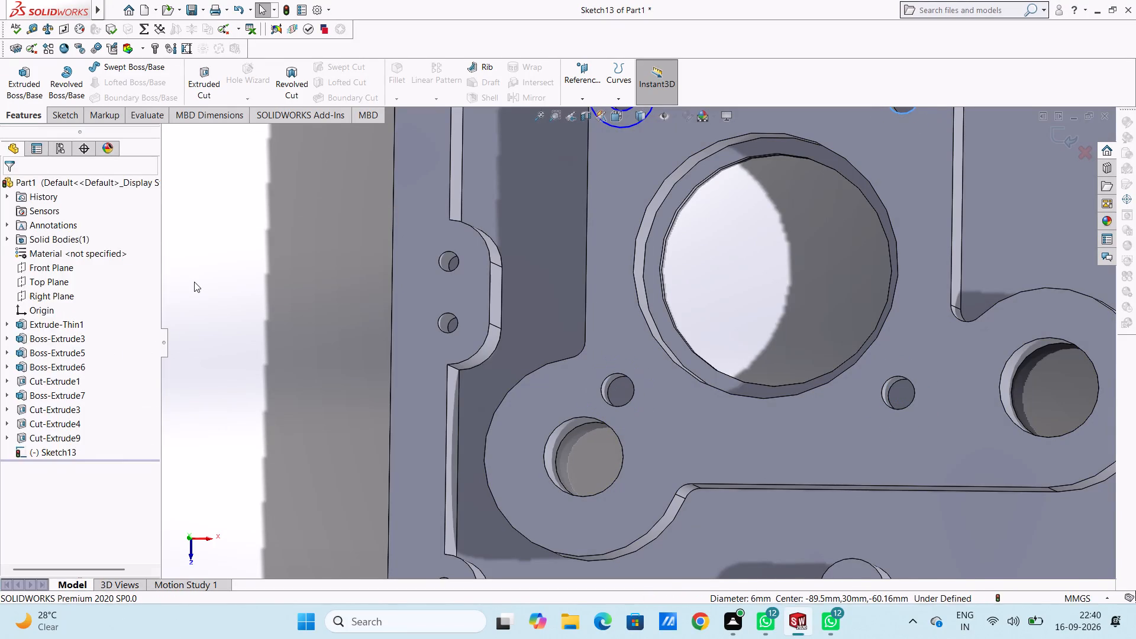
key("ctrl+z")
key("ctrl+z")
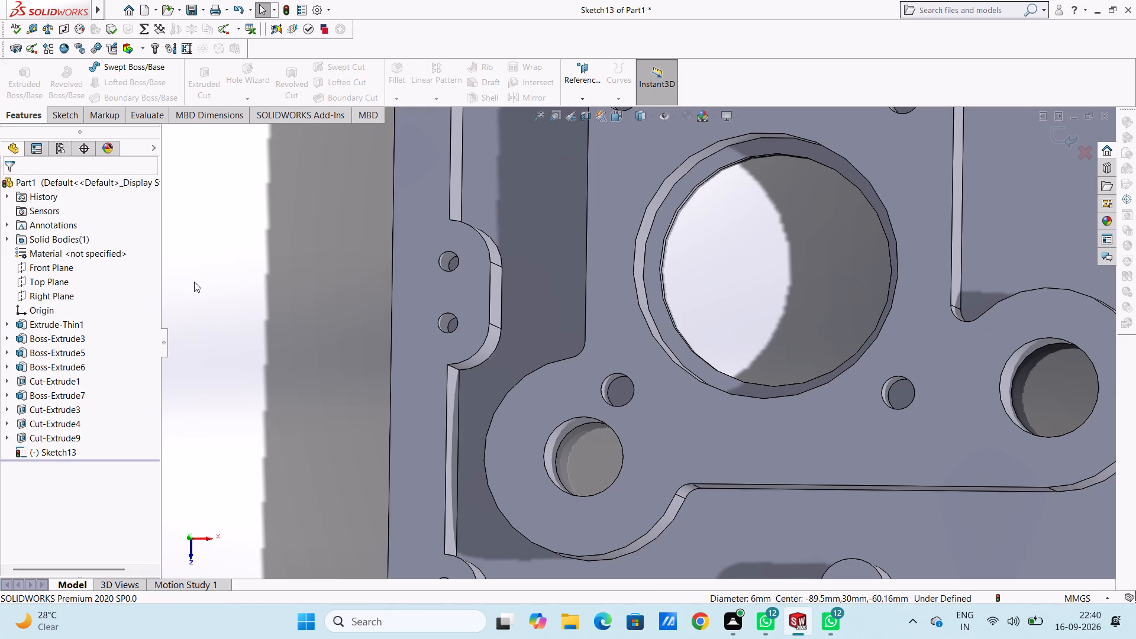
Sketch two concentric circles on the upper-left small hole by the large bore, one matching the hole's edge and one of 8 mm radius.
scroll(194, 282, "up", 2)
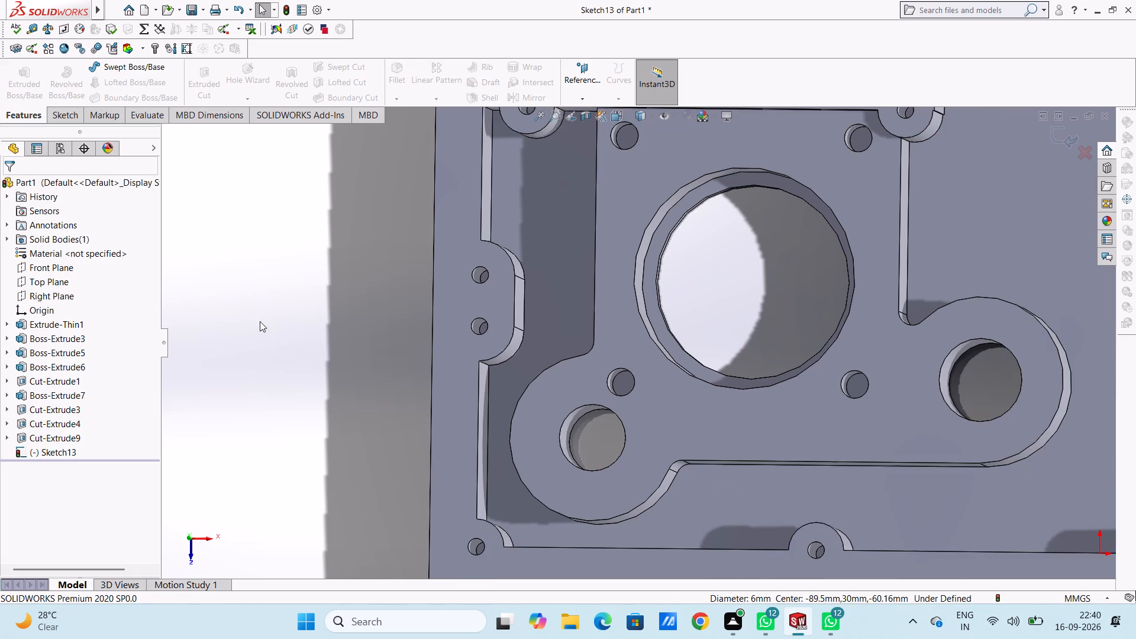
key("ctrl+5")
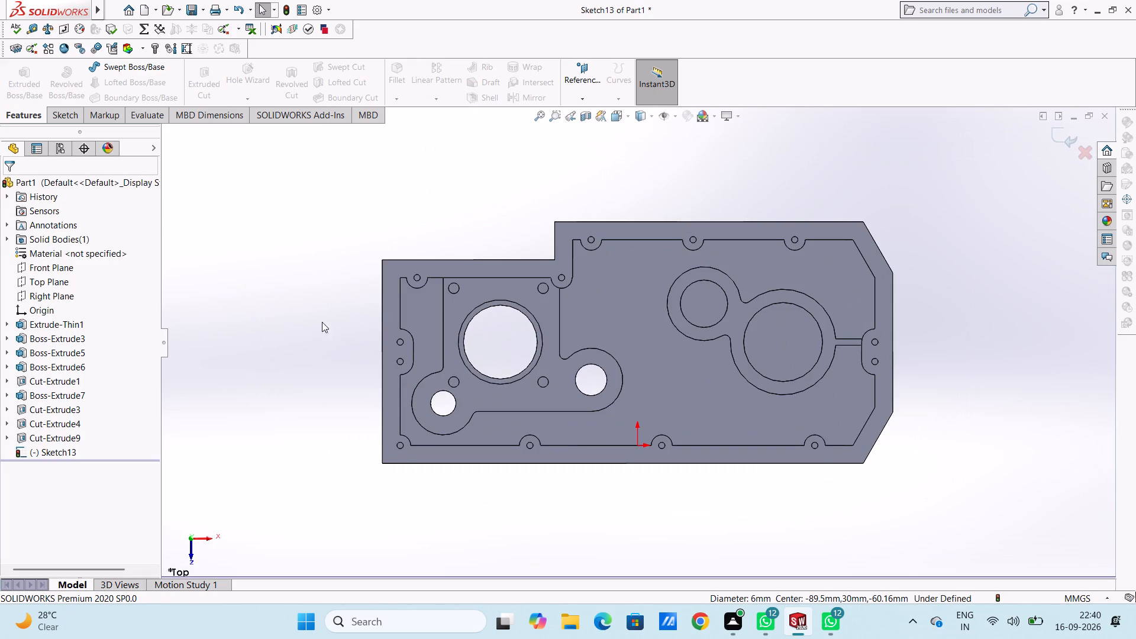
scroll(515, 289, "down", 9)
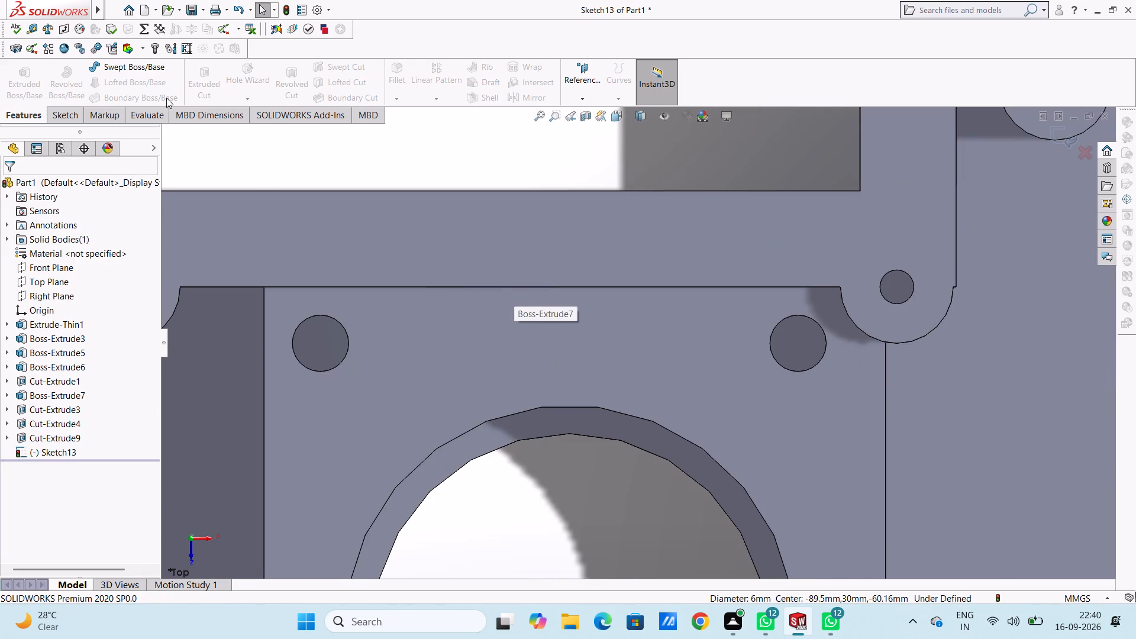
key("Escape")
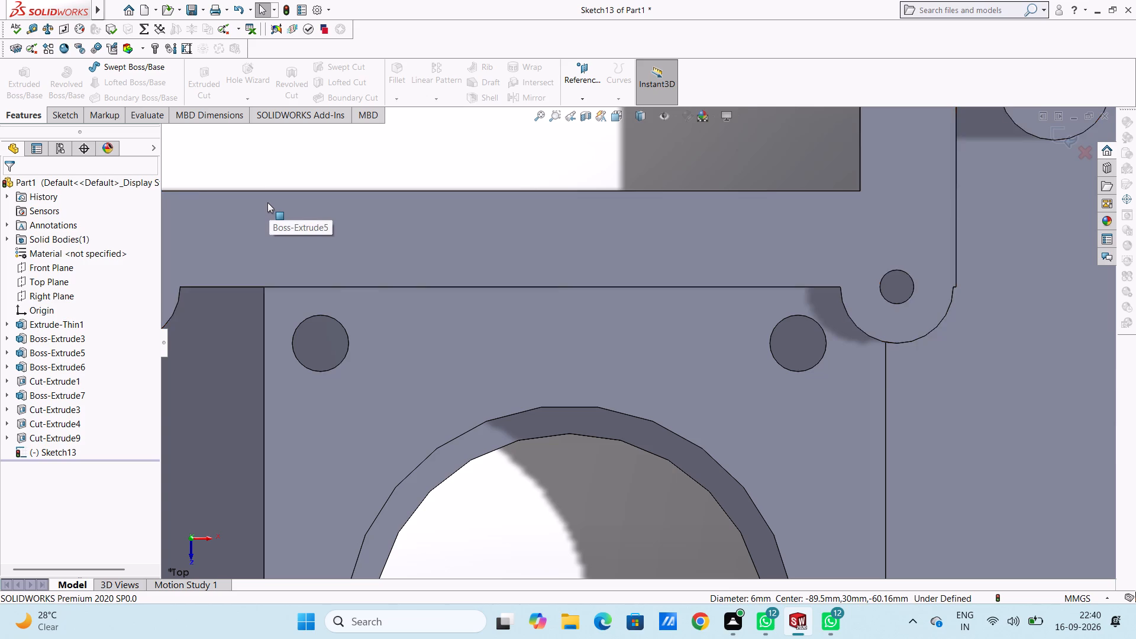
left_click(72, 117)
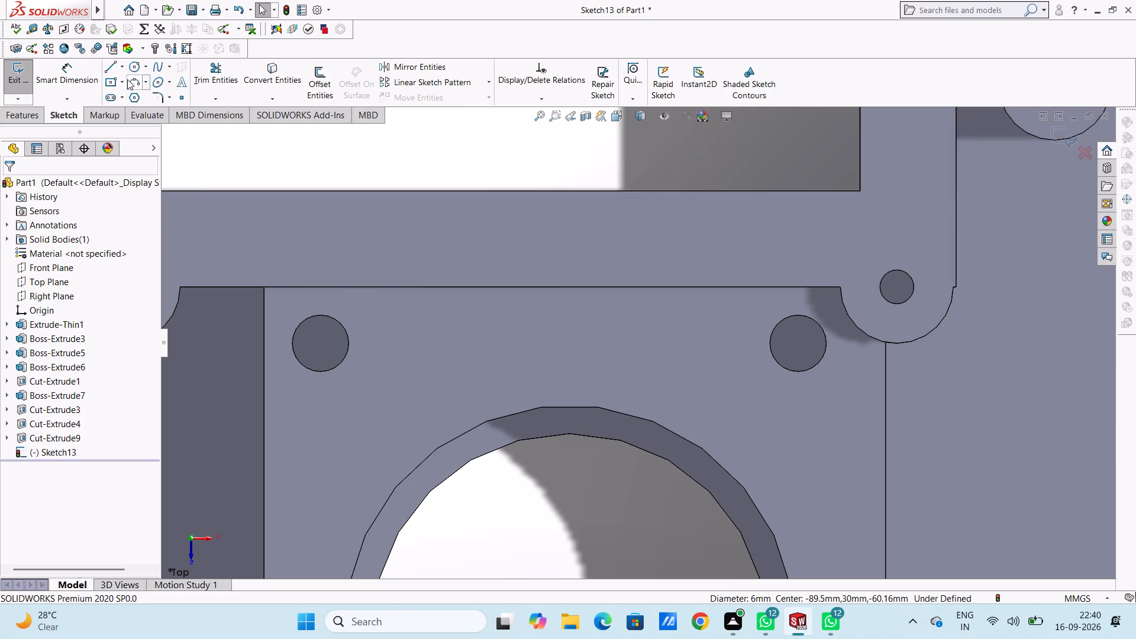
left_click(132, 70)
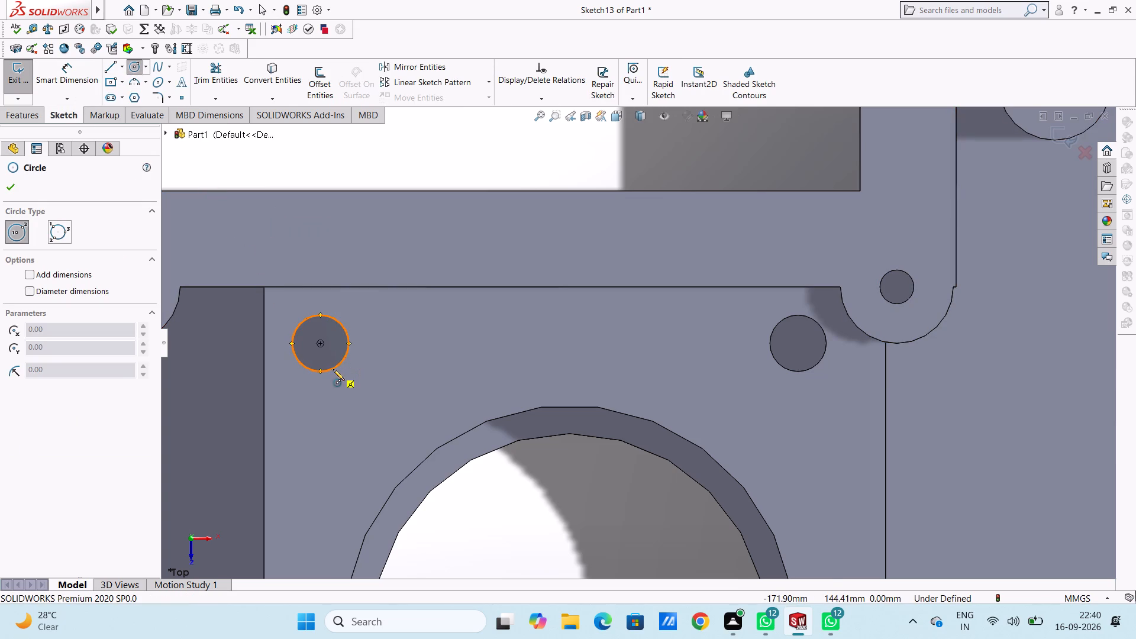
left_click(320, 343)
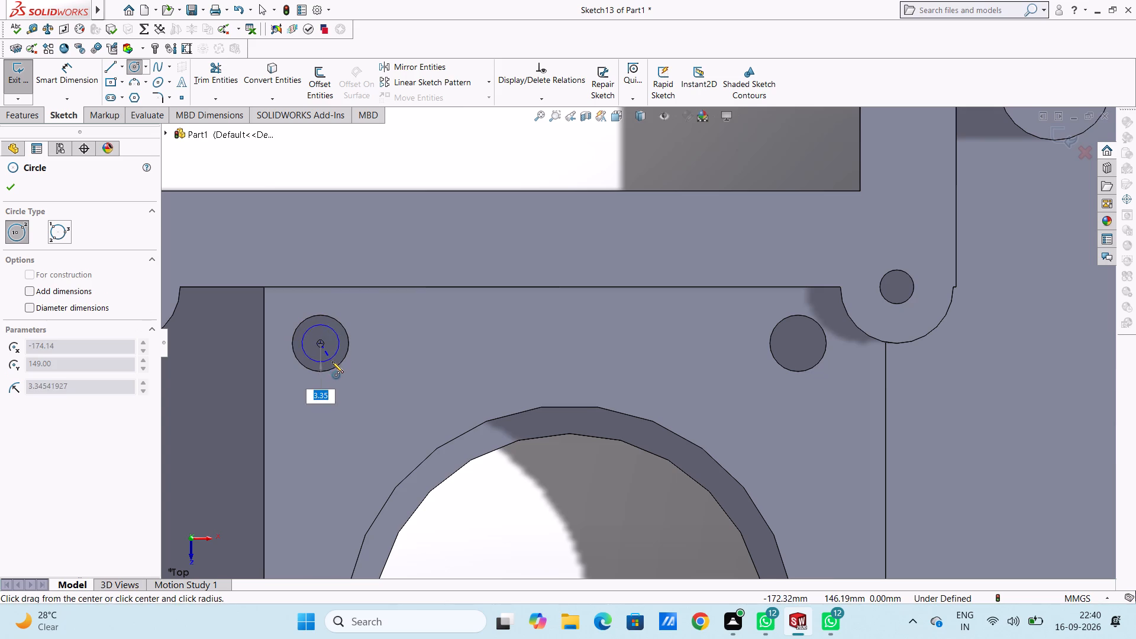
left_click(335, 365)
left_click(321, 341)
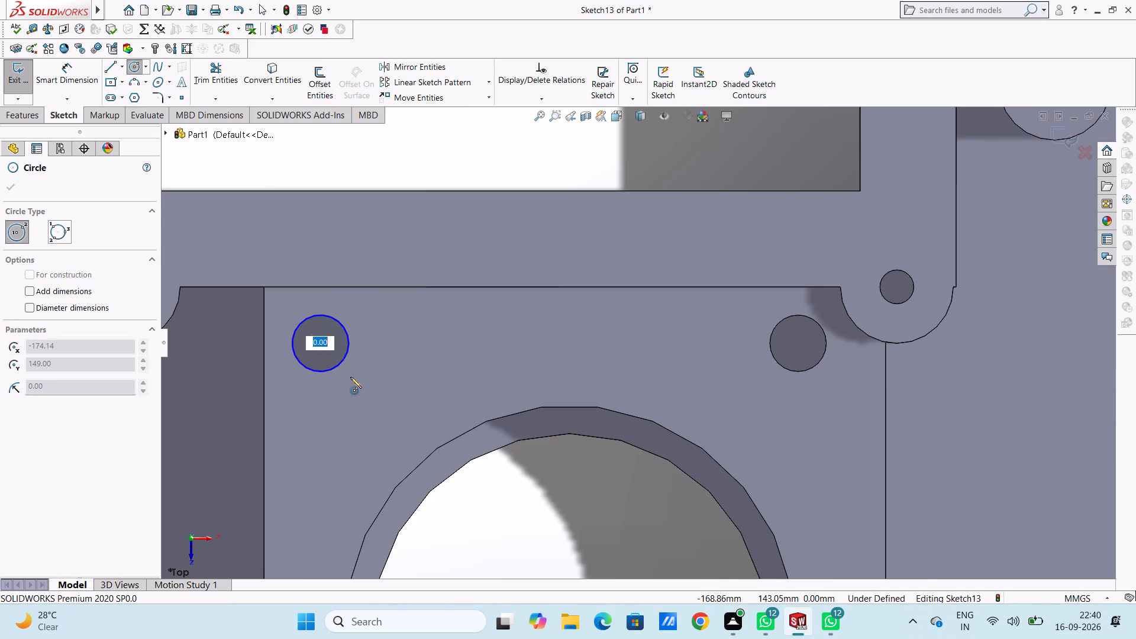
key("8")
key("Return")
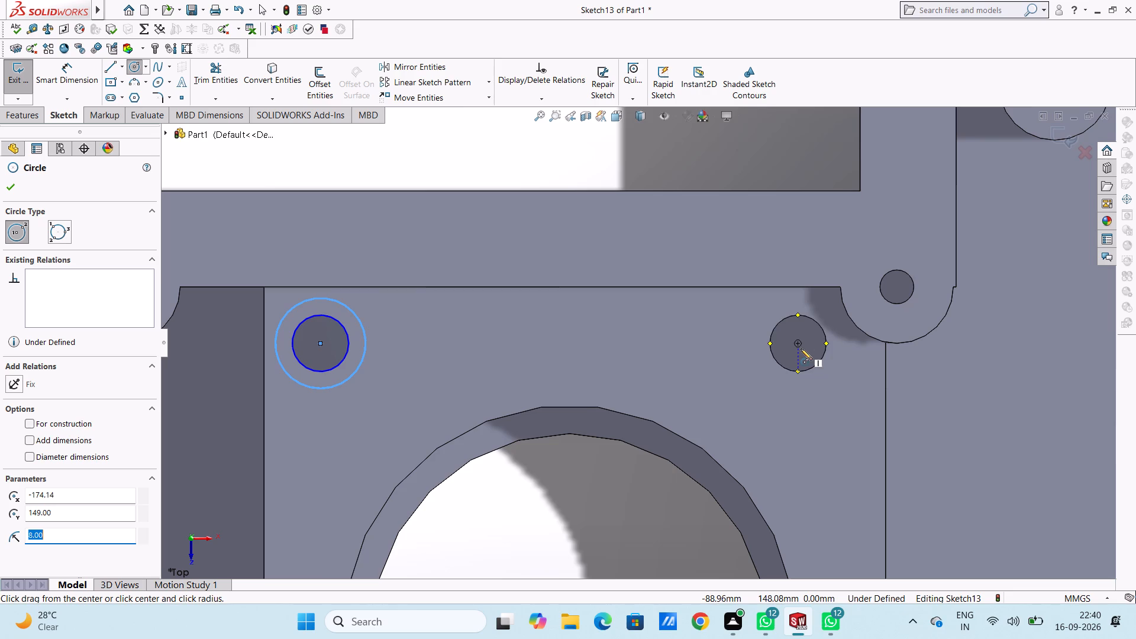
Sketch two concentric circles on the upper-right small hole by the large bore, one matching the hole's edge and one of 8 mm radius.
left_click(798, 345)
left_click(815, 367)
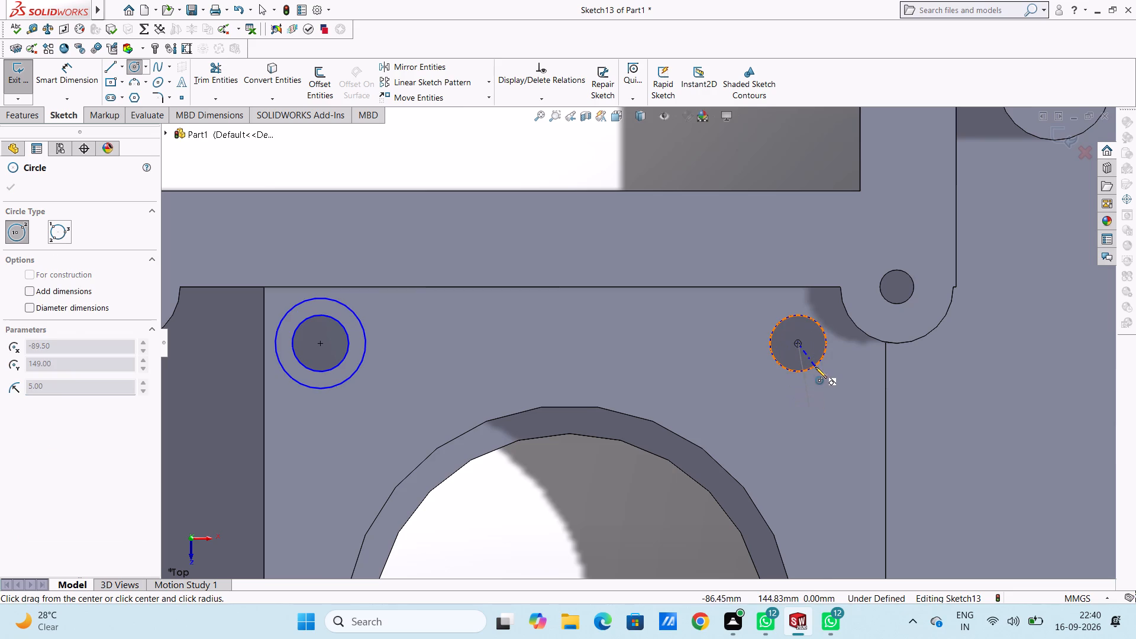
left_click(799, 343)
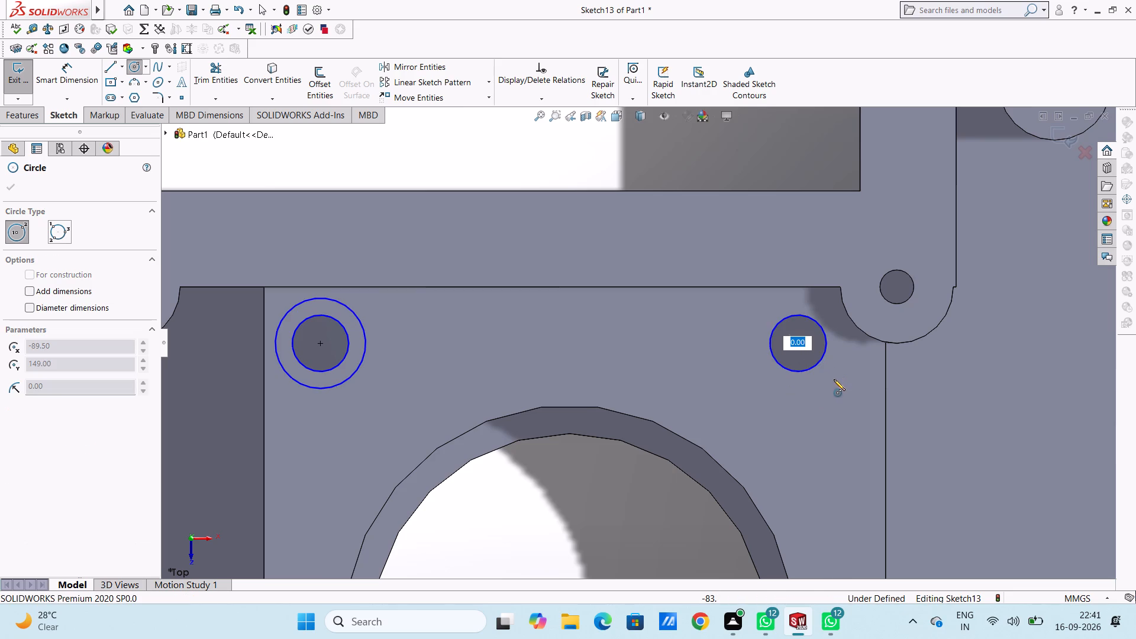
key("8")
key("Return")
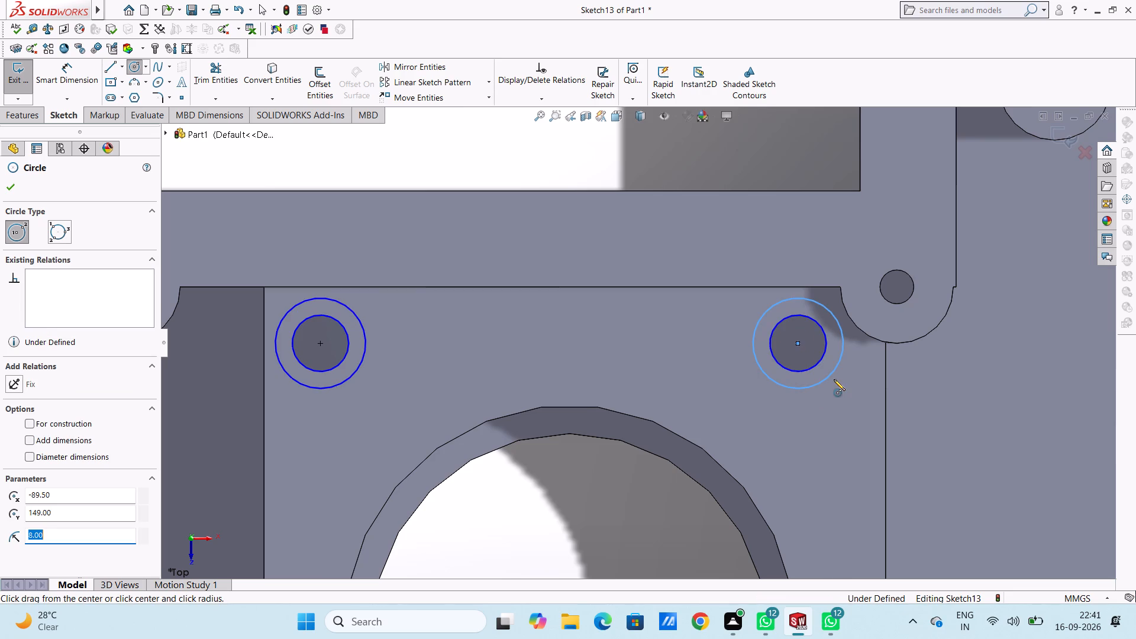
Sketch two concentric circles on the lower-left small hole by the large bore, one matching the hole's edge and one of 8 mm radius.
scroll(834, 379, "up", 8)
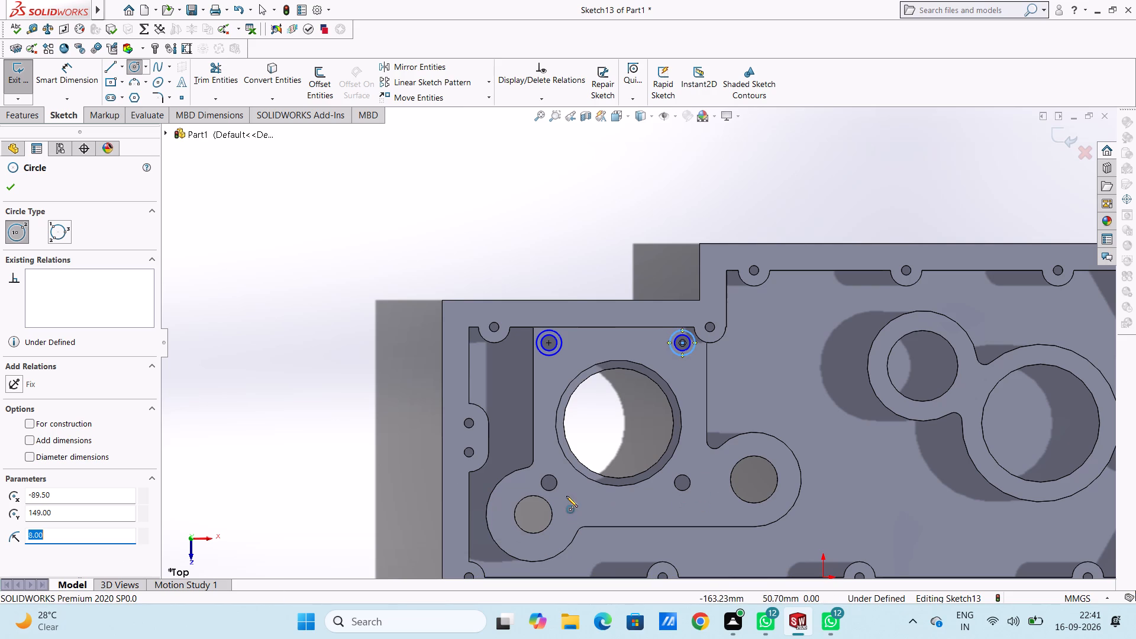
scroll(566, 496, "down", 8)
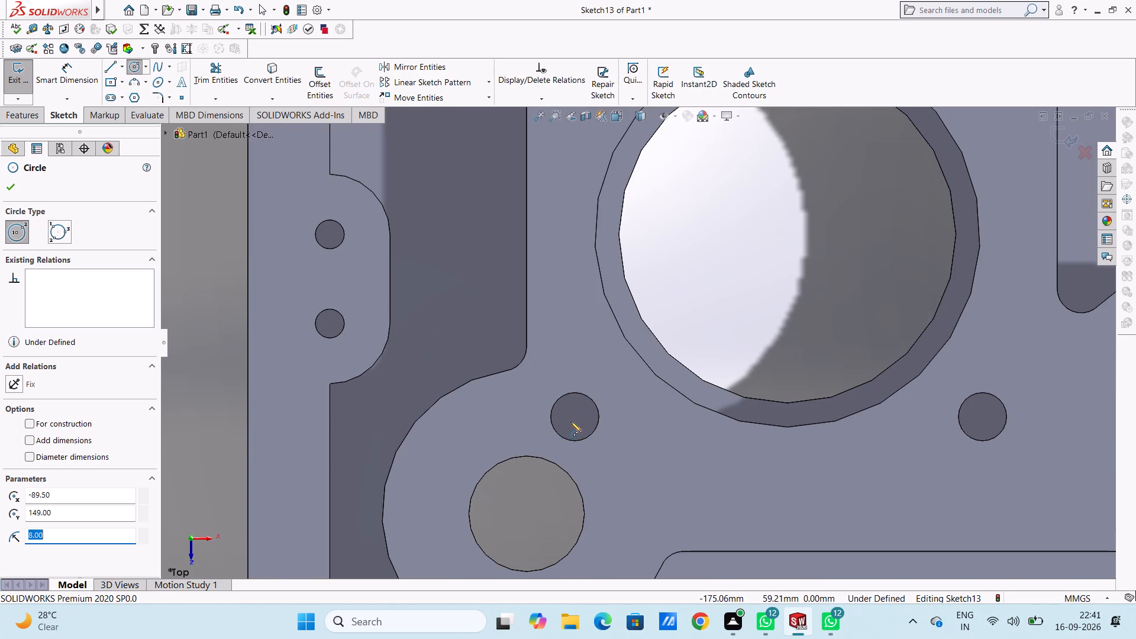
left_click(575, 414)
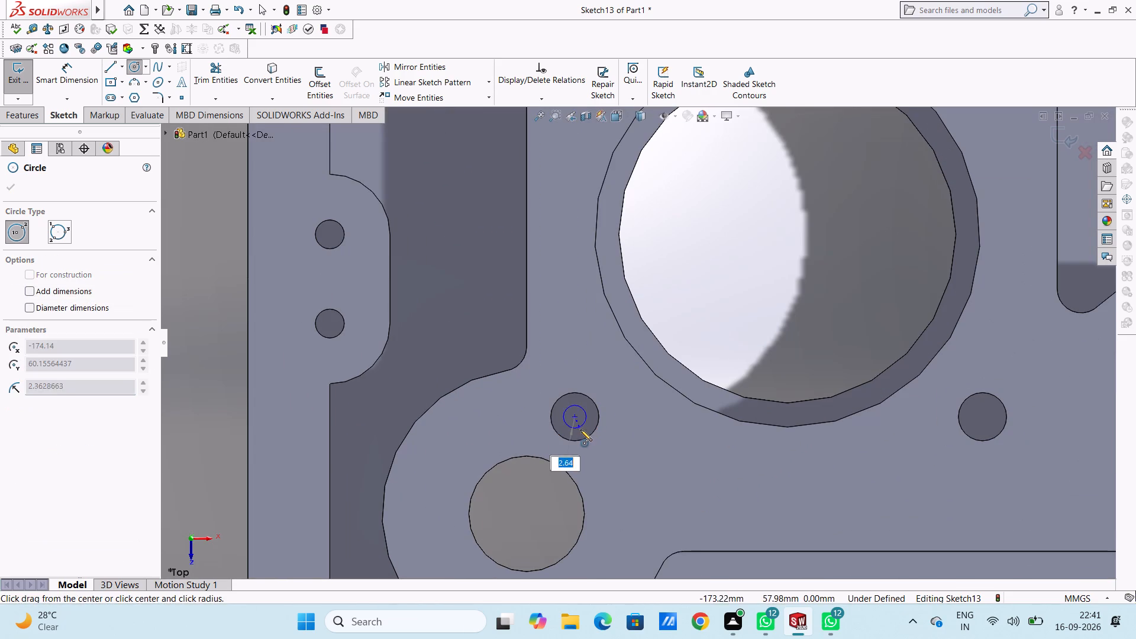
left_click(585, 436)
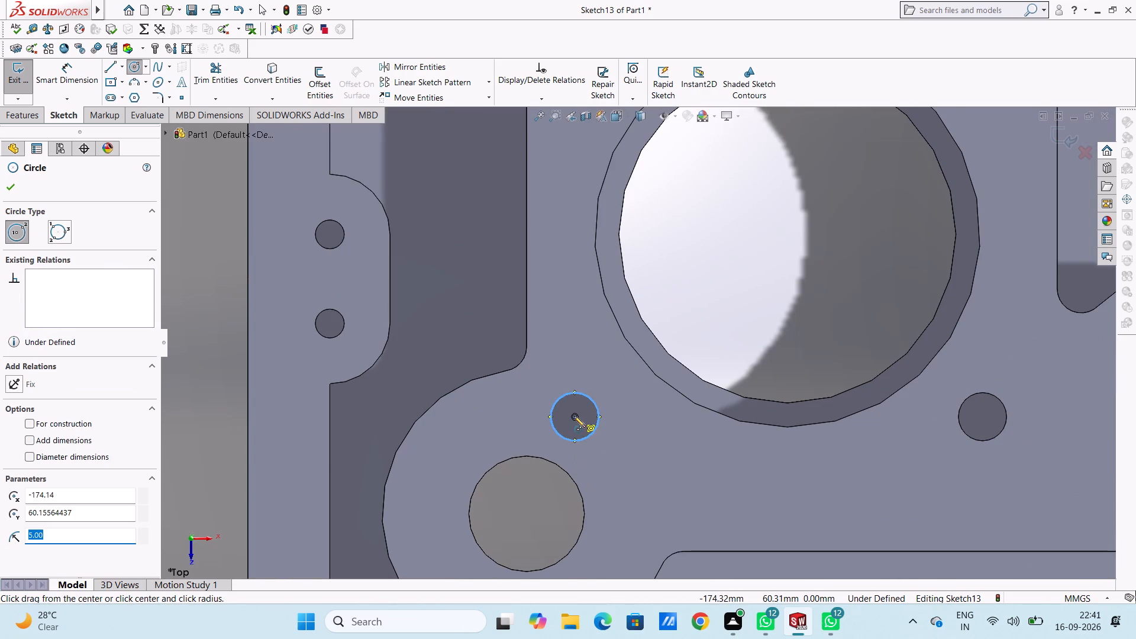
left_click(574, 416)
key("8")
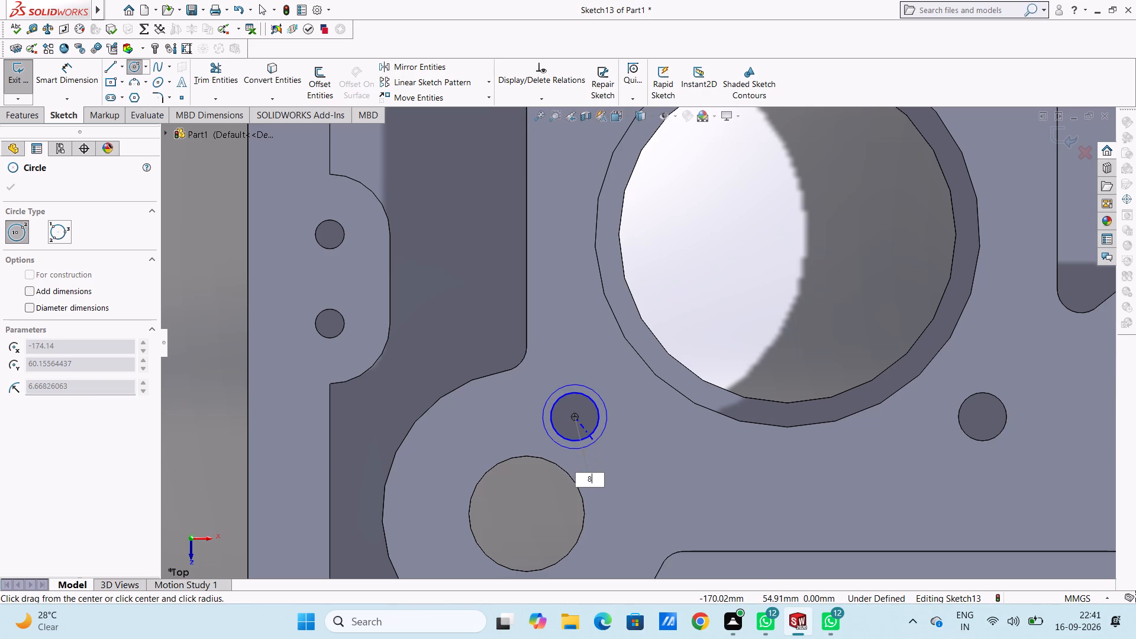
key("Return")
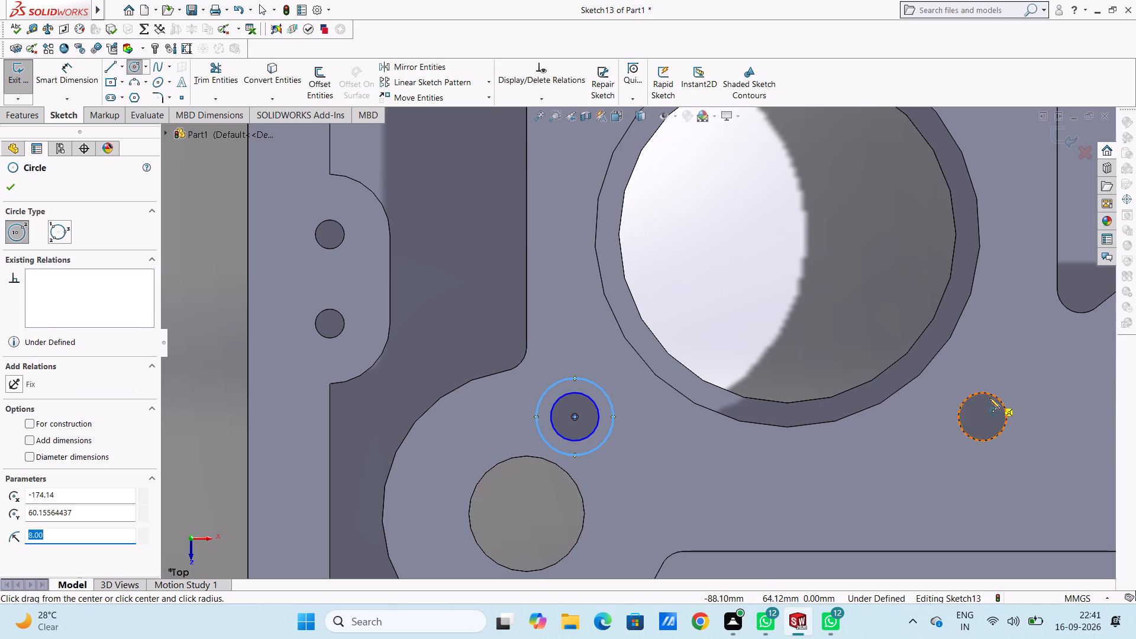
Sketch two concentric circles on the lower-right small hole by the large bore, one matching the hole's edge and one of 8 mm radius.
left_click(983, 417)
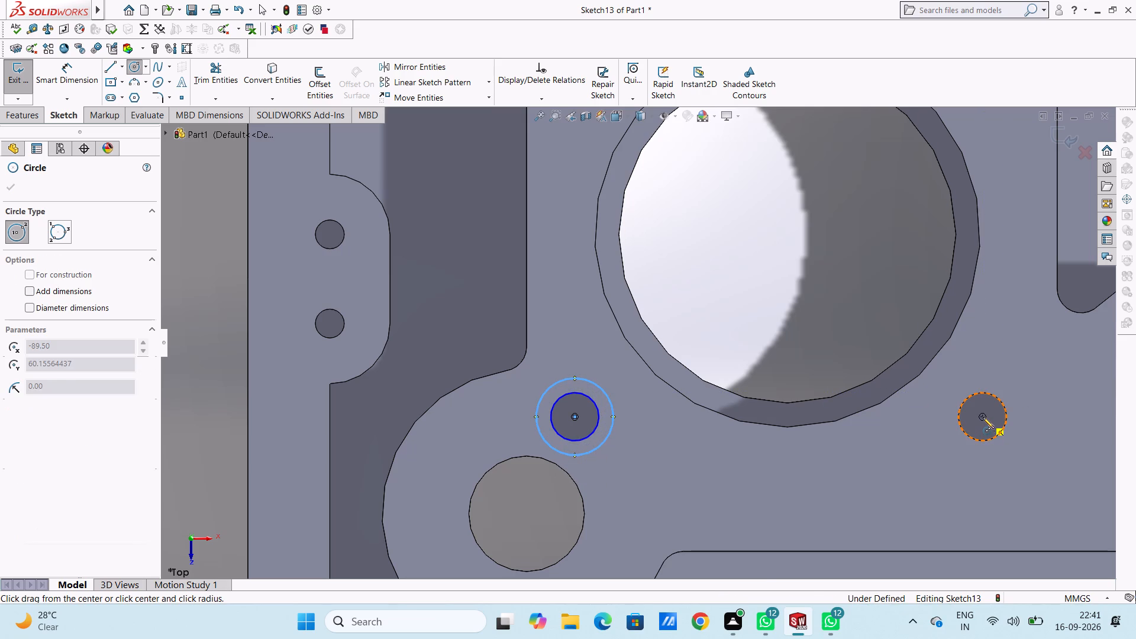
left_click(997, 438)
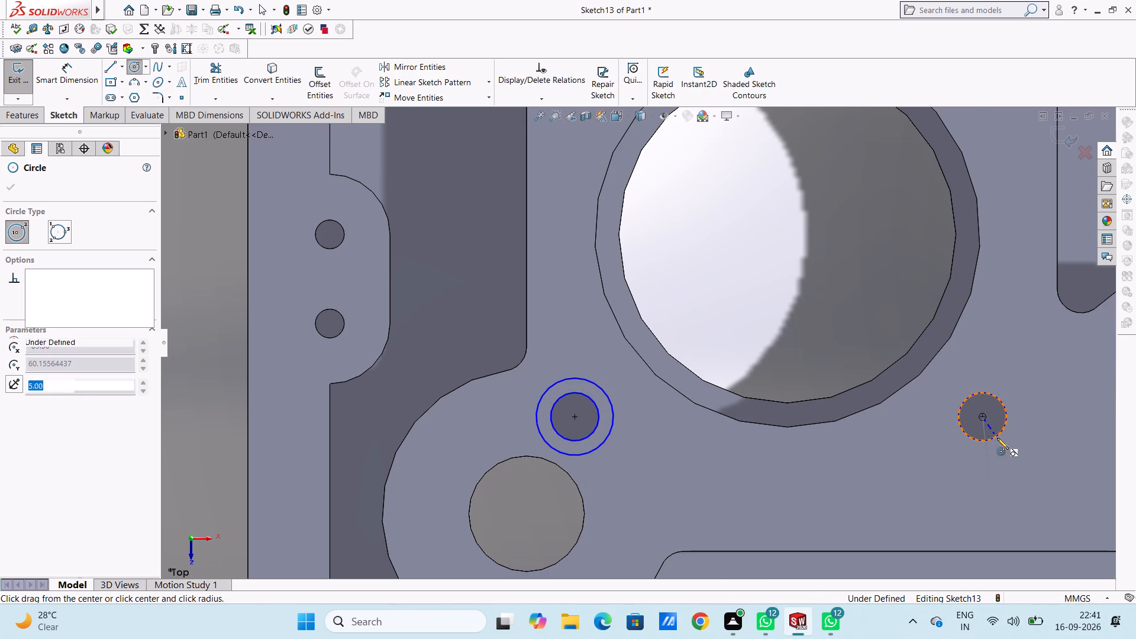
left_click(982, 415)
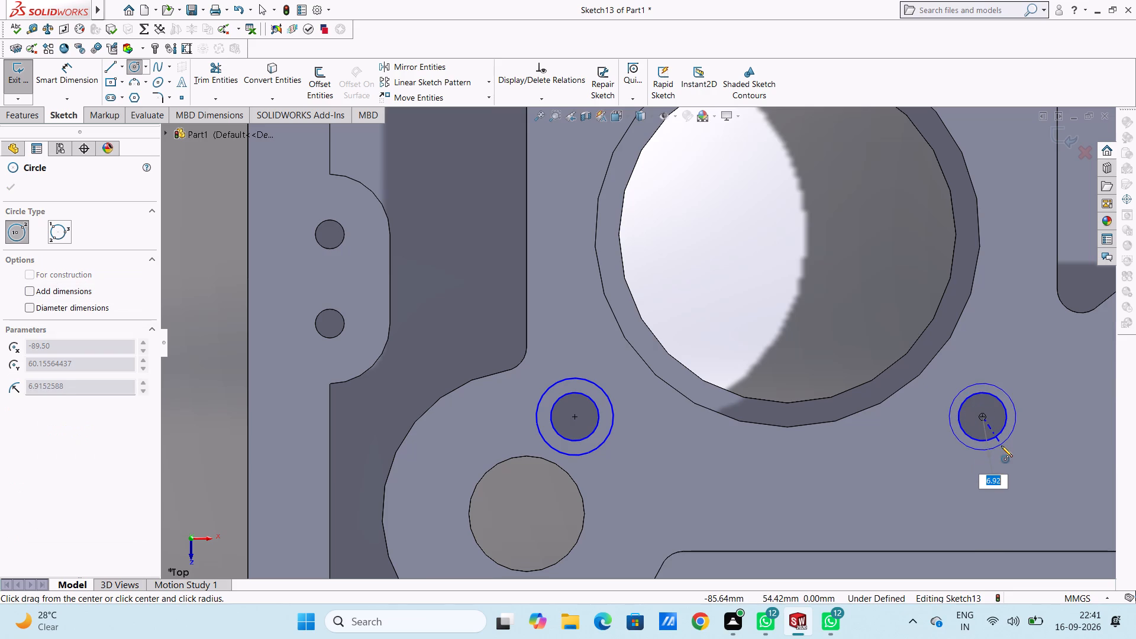
key("8")
key("Return")
key("Escape")
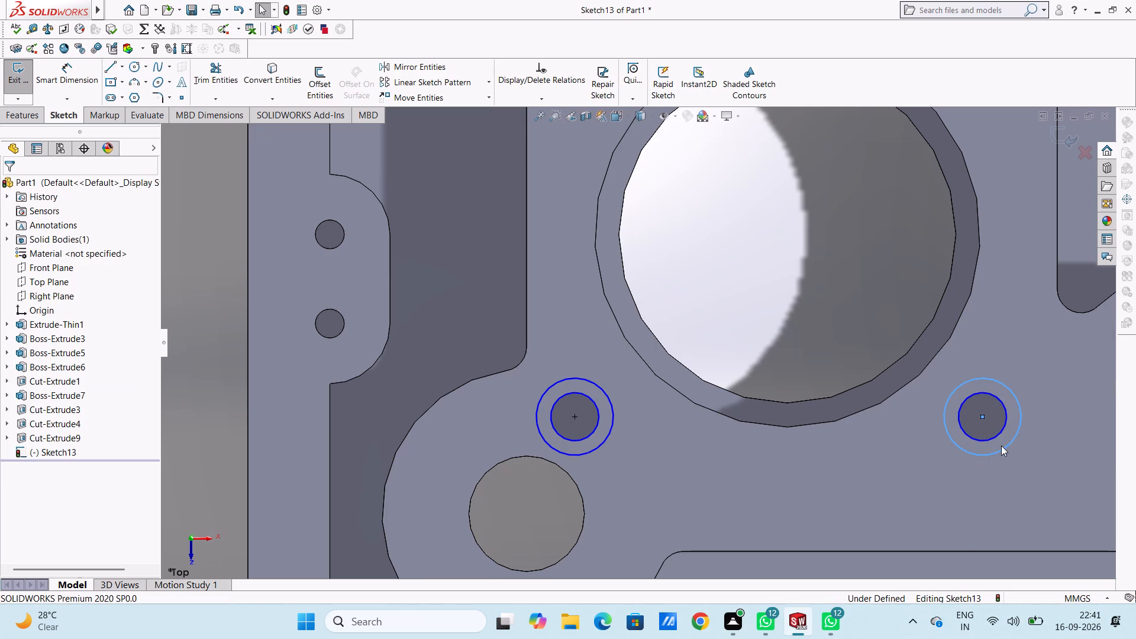
key("Escape")
Make a blind Extruded Cut 15 mm deep from the four concentric circle pairs around the large bore.
scroll(1001, 446, "up", 5)
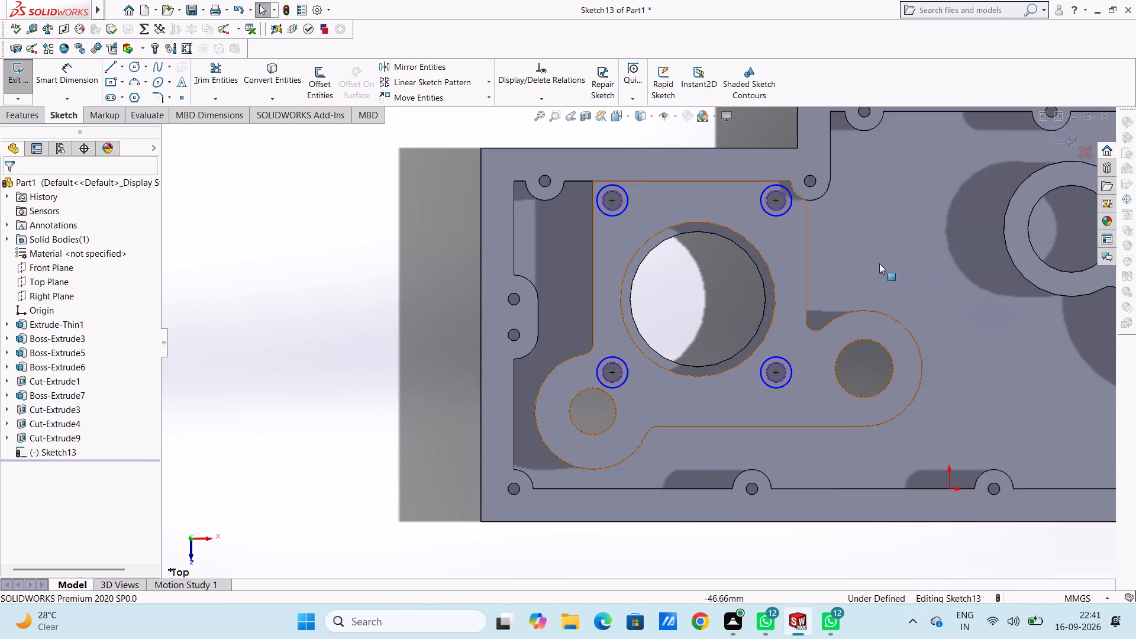
middle_click_drag(882, 254, 853, 258)
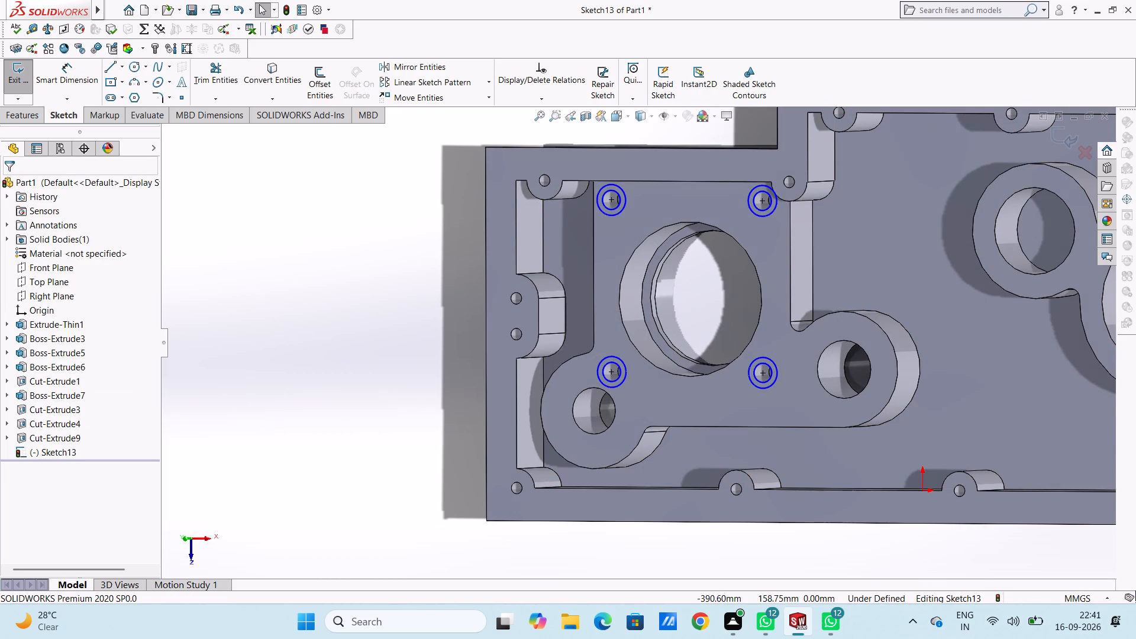
left_click(8, 120)
left_click(196, 82)
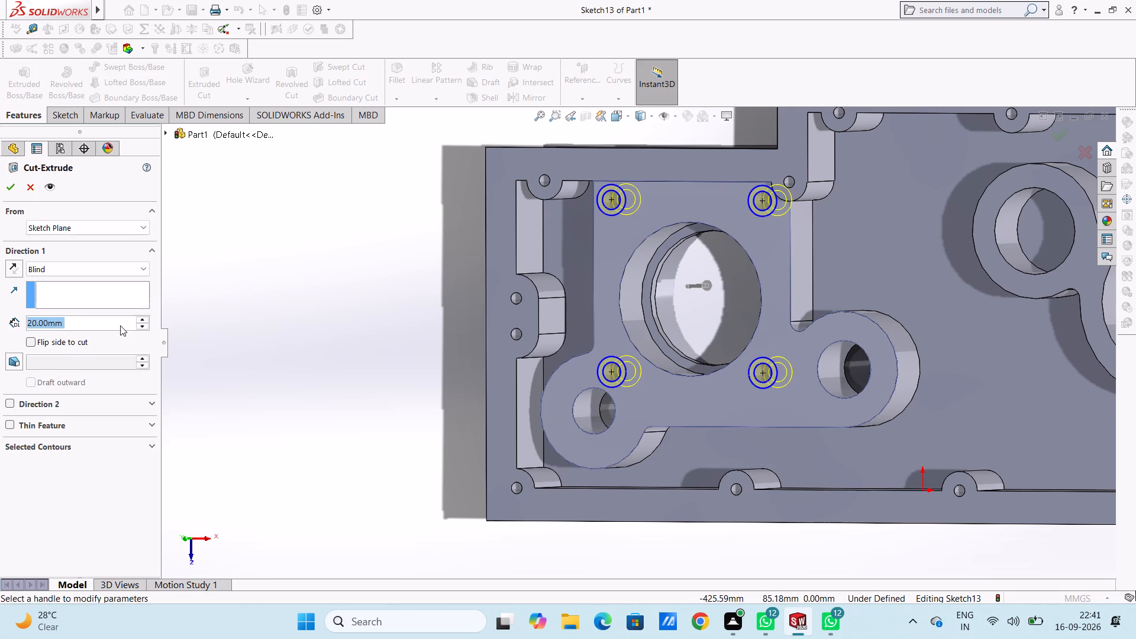
type("15")
key("Return")
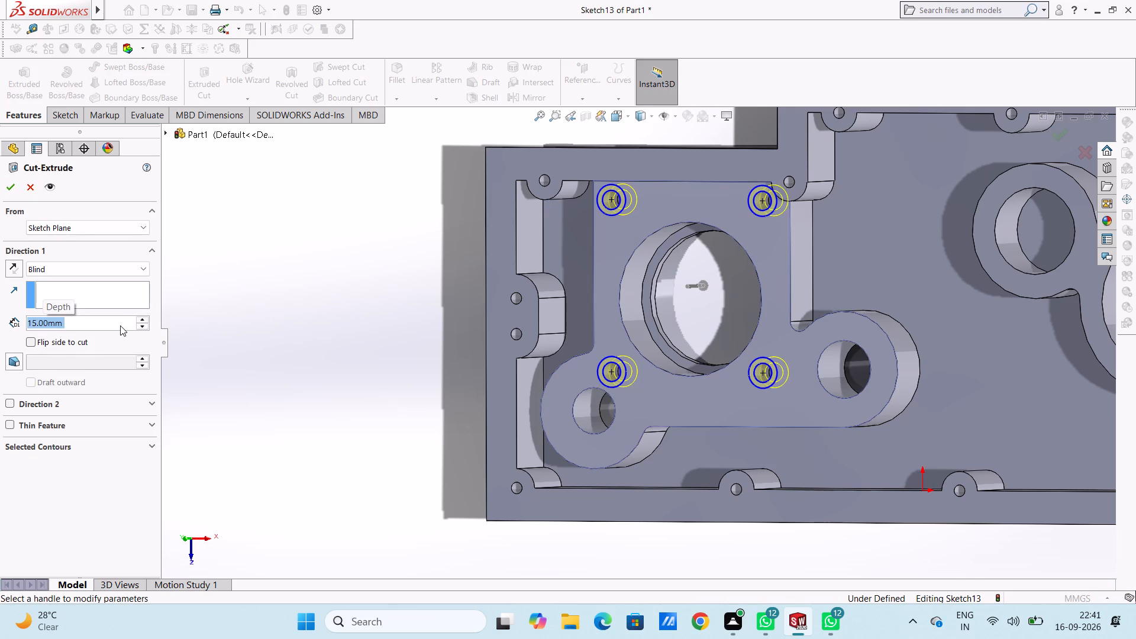
left_click(10, 185)
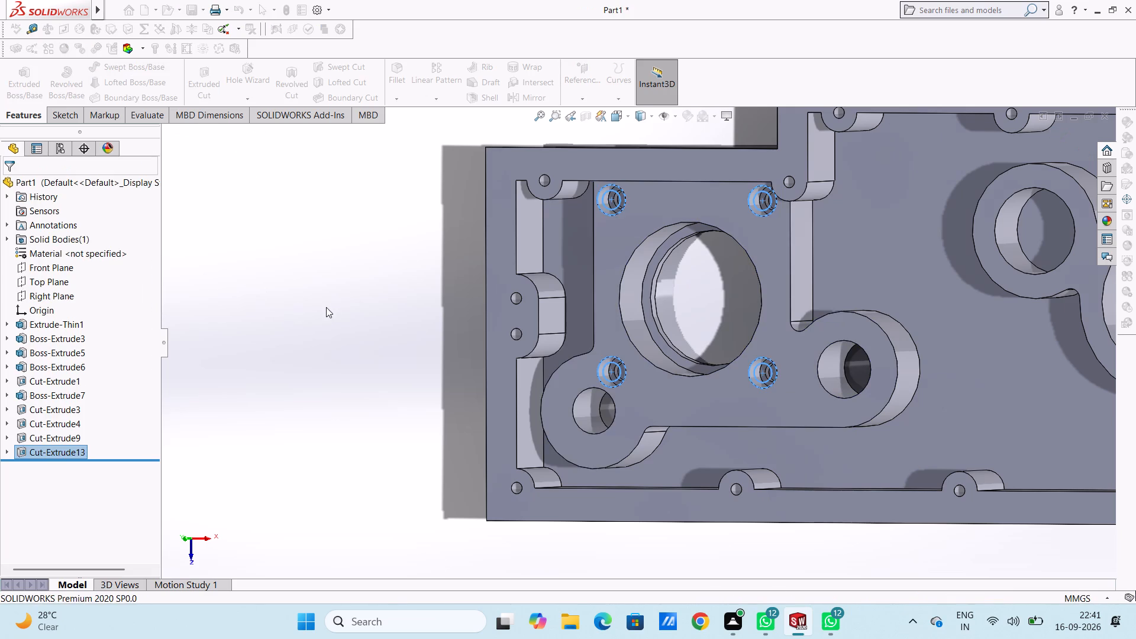
left_click(327, 307)
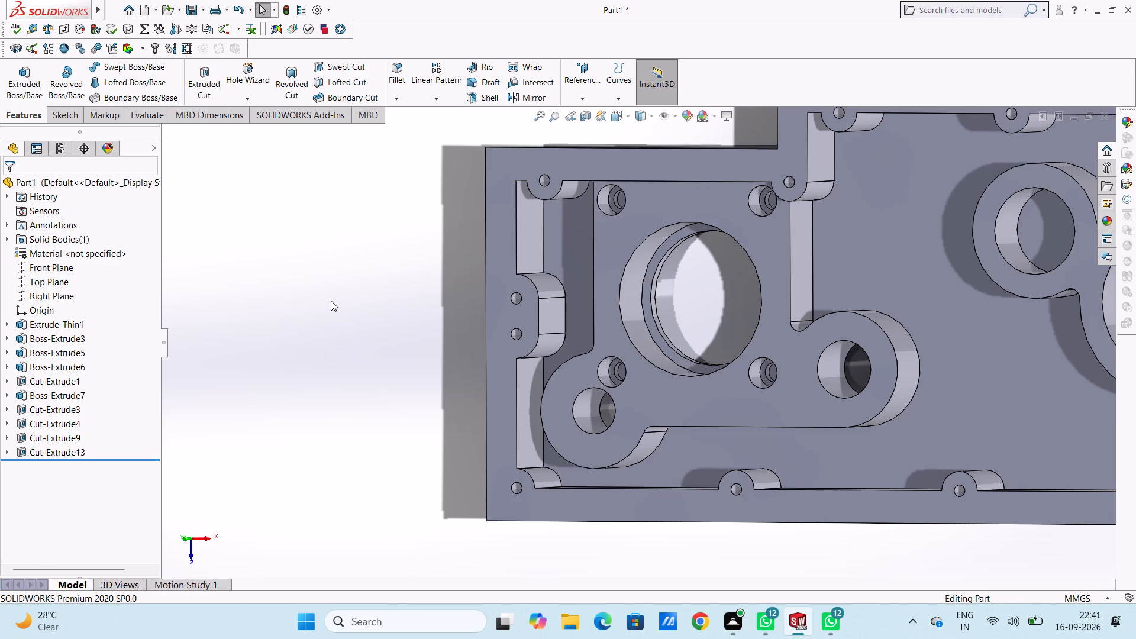
Set the whole part's appearance to bright red from the standard color swatches.
key("ctrl+7")
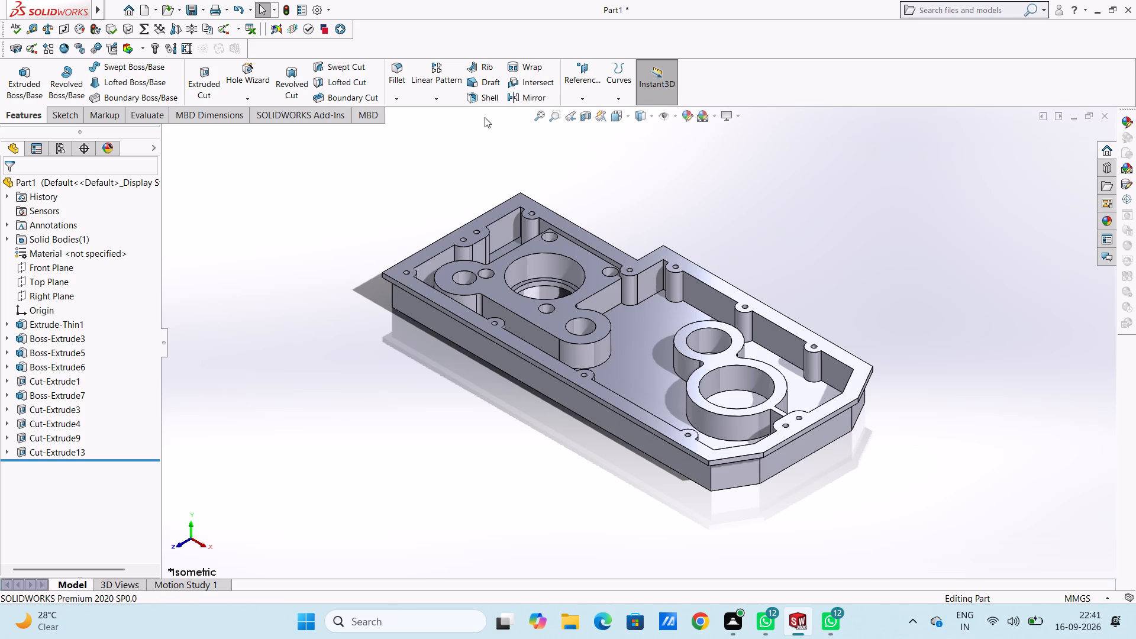
left_click(685, 112)
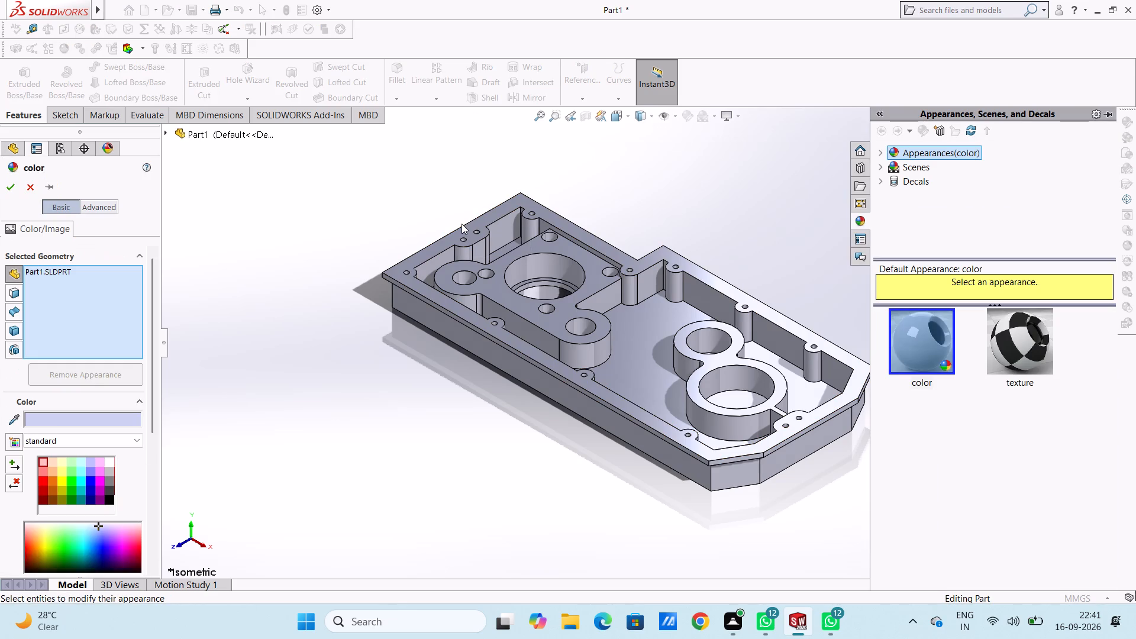
left_click(40, 472)
left_click(42, 480)
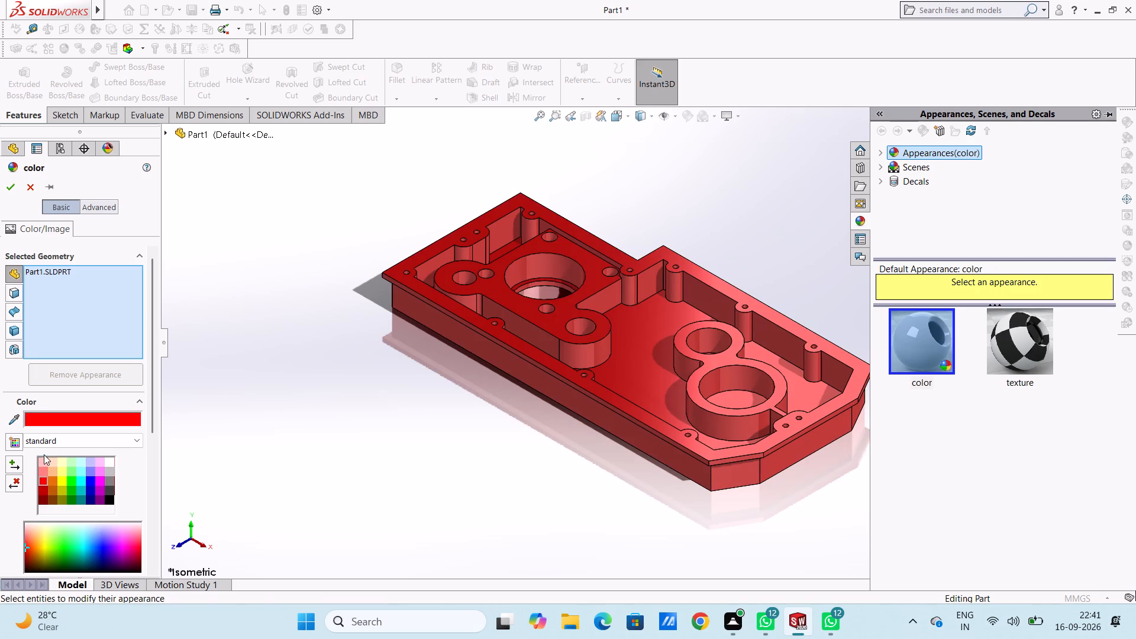
left_click(4, 191)
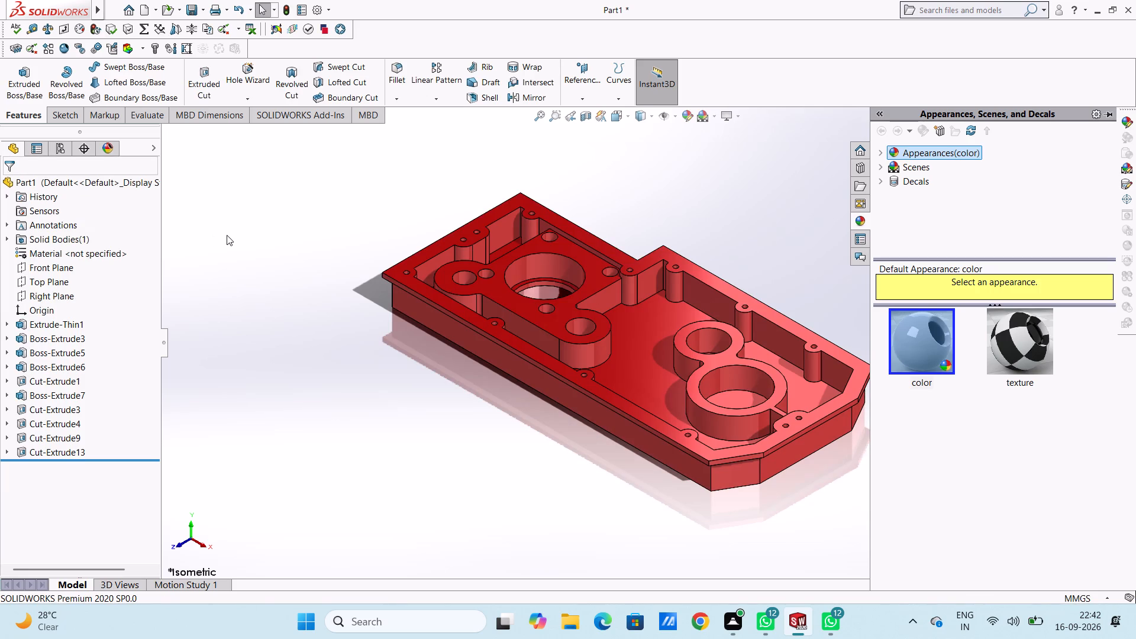
Apply the default color appearance to only the inner cylindrical faces of the two bores in the figure-eight boss.
left_click_drag(942, 347, 939, 347)
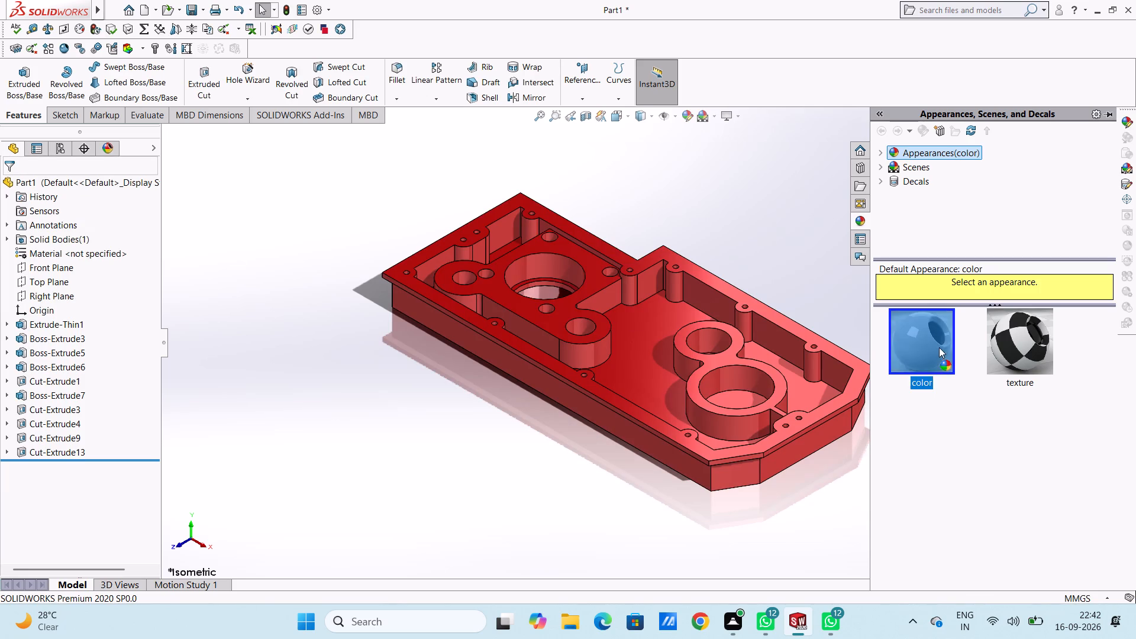
left_click_drag(939, 347, 759, 379)
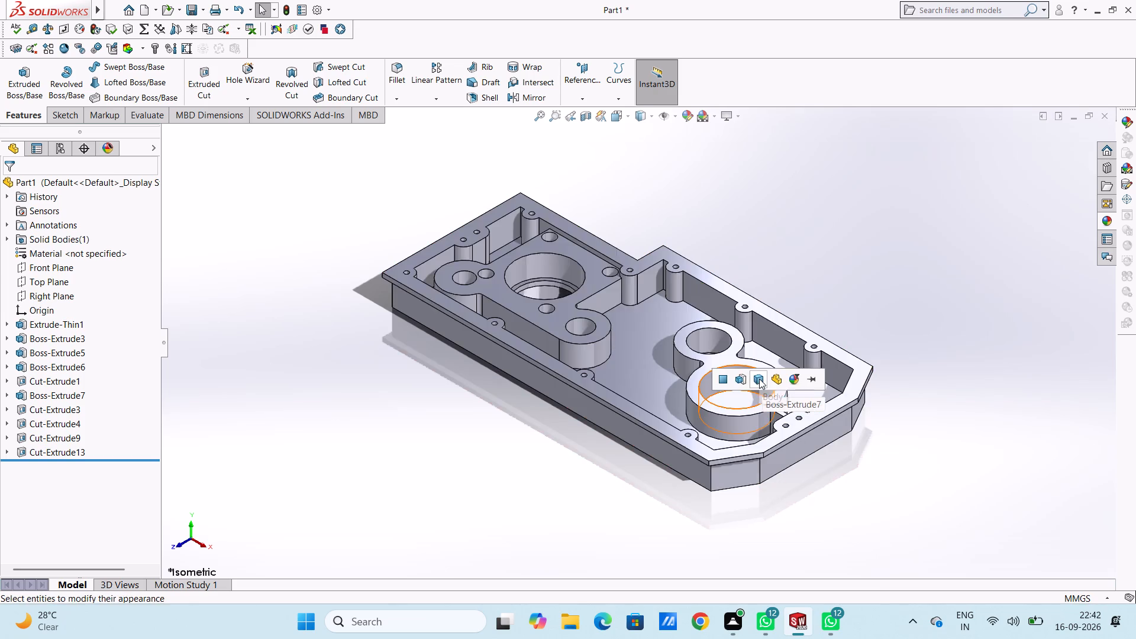
left_click(719, 379)
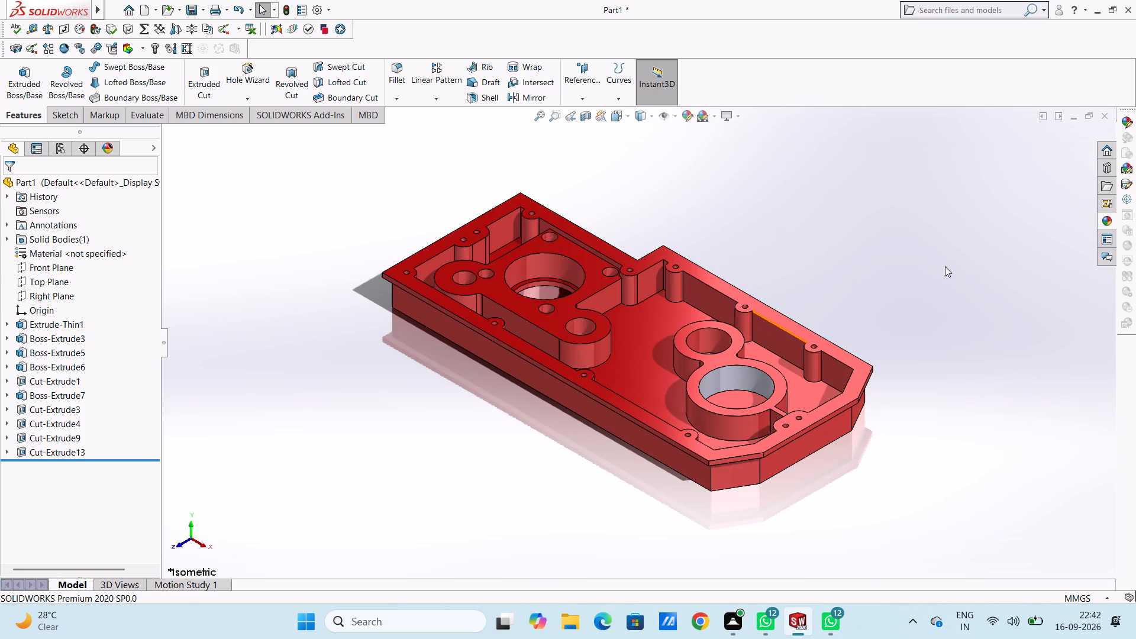
left_click(1105, 219)
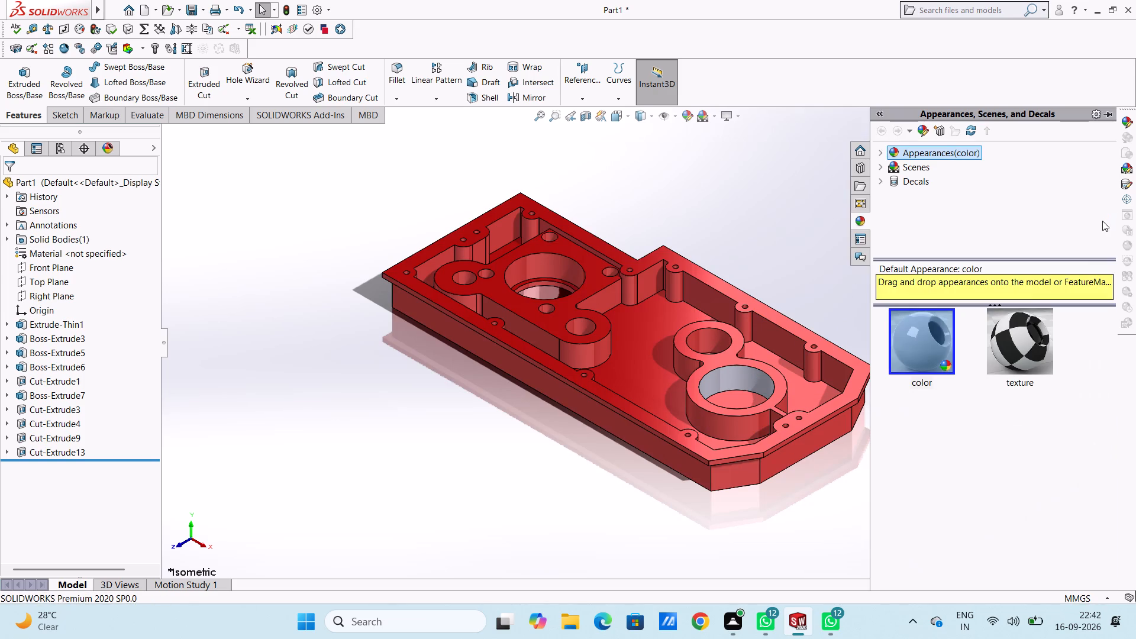
left_click_drag(913, 348, 705, 329)
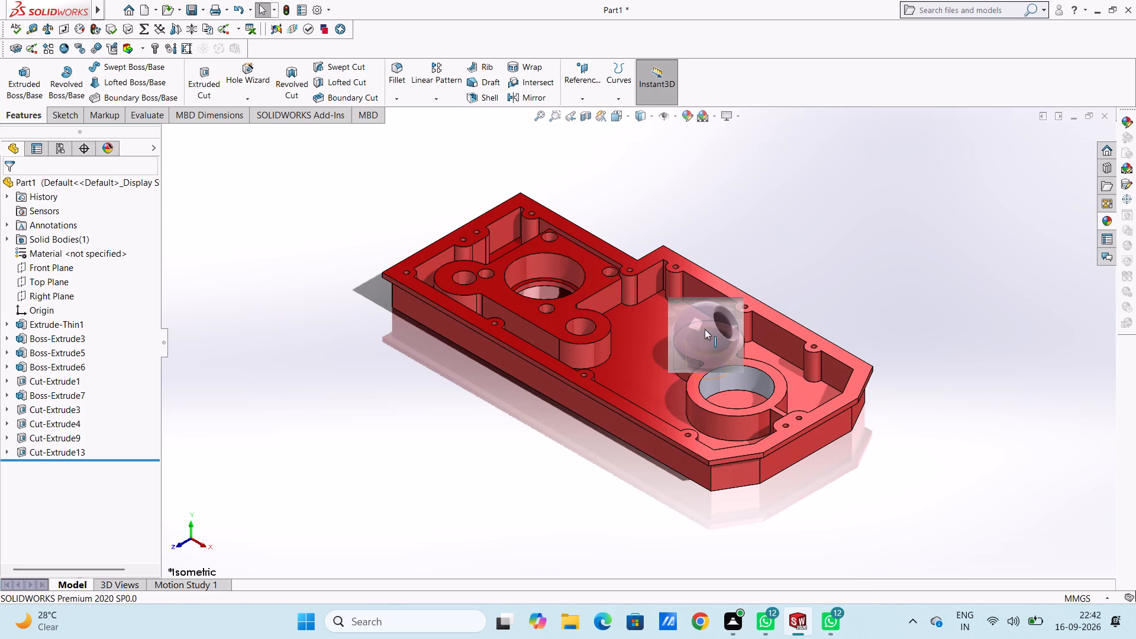
left_click_drag(705, 329, 701, 337)
left_click(698, 337)
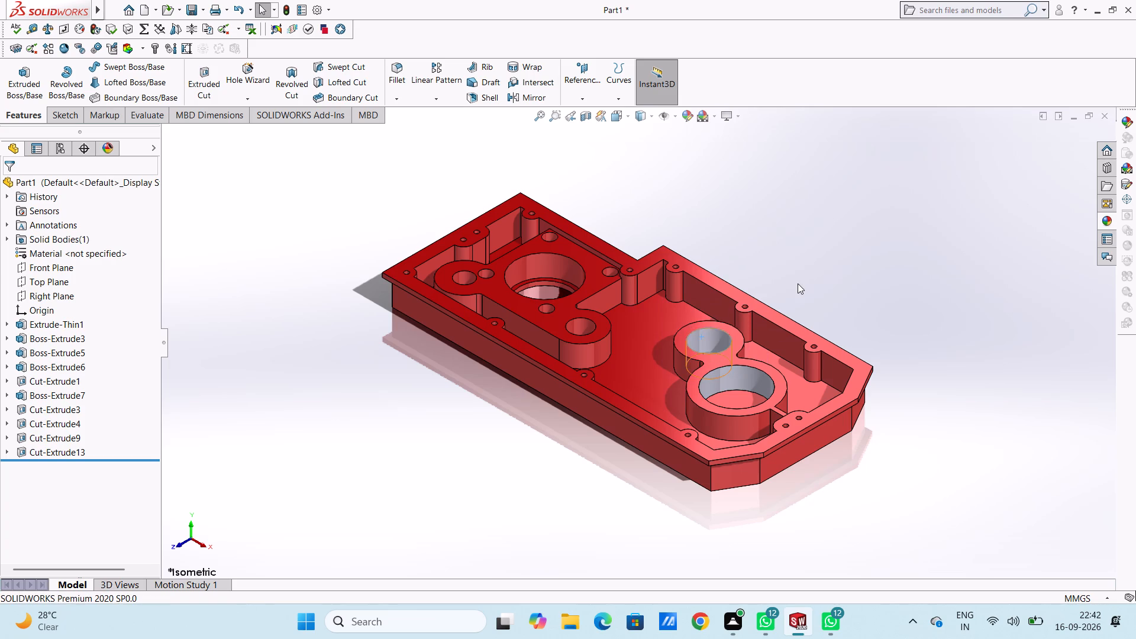
Sketch two circles on the floor face inside the figure-eight boss, matching the bore edges at 22.5 mm and 37.5 mm radius.
scroll(732, 322, "down", 4)
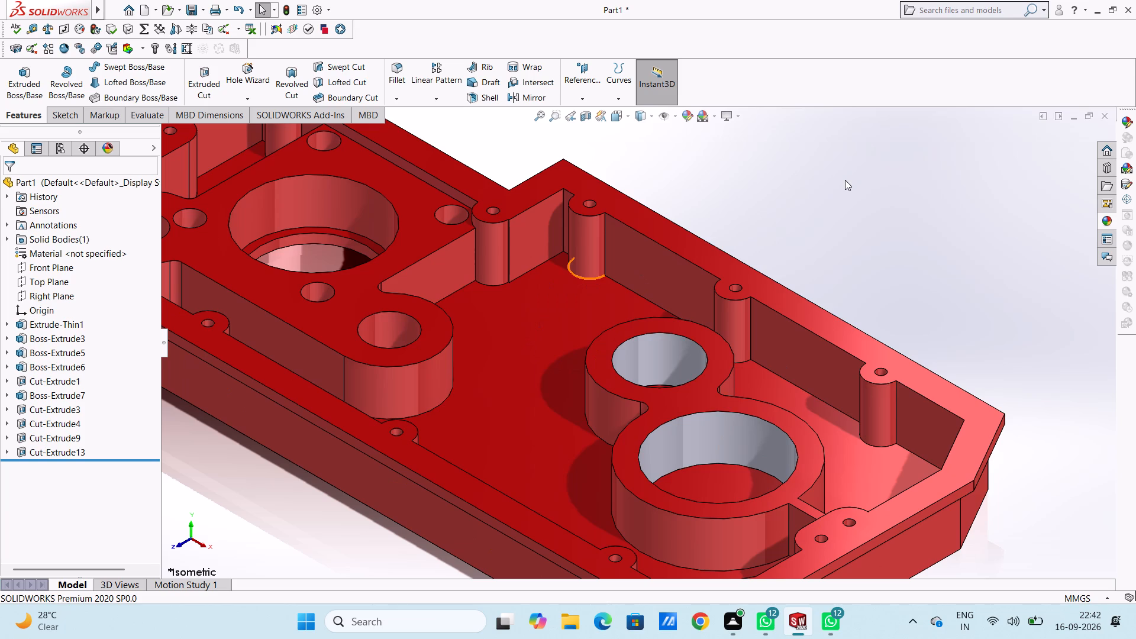
key("ctrl+5")
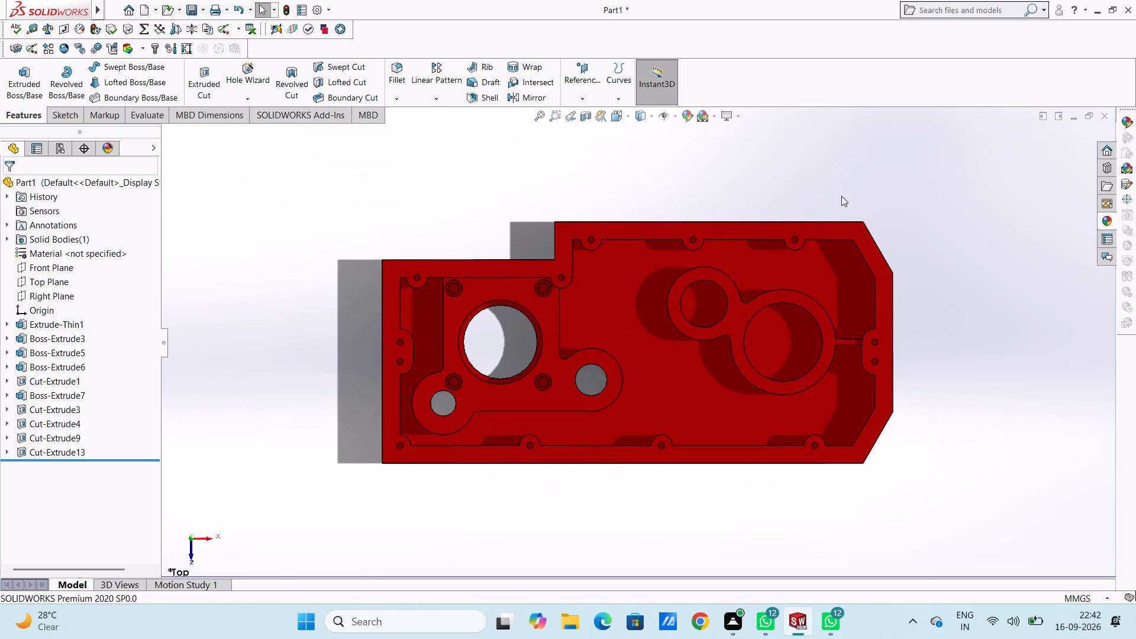
left_click(706, 304)
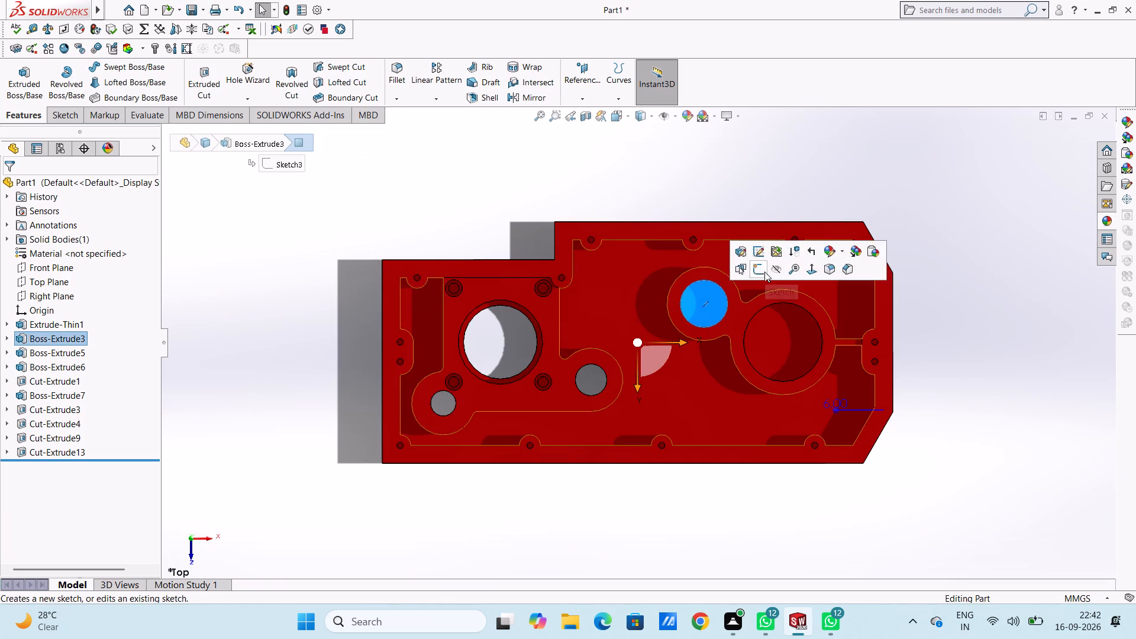
left_click(758, 269)
left_click(661, 195)
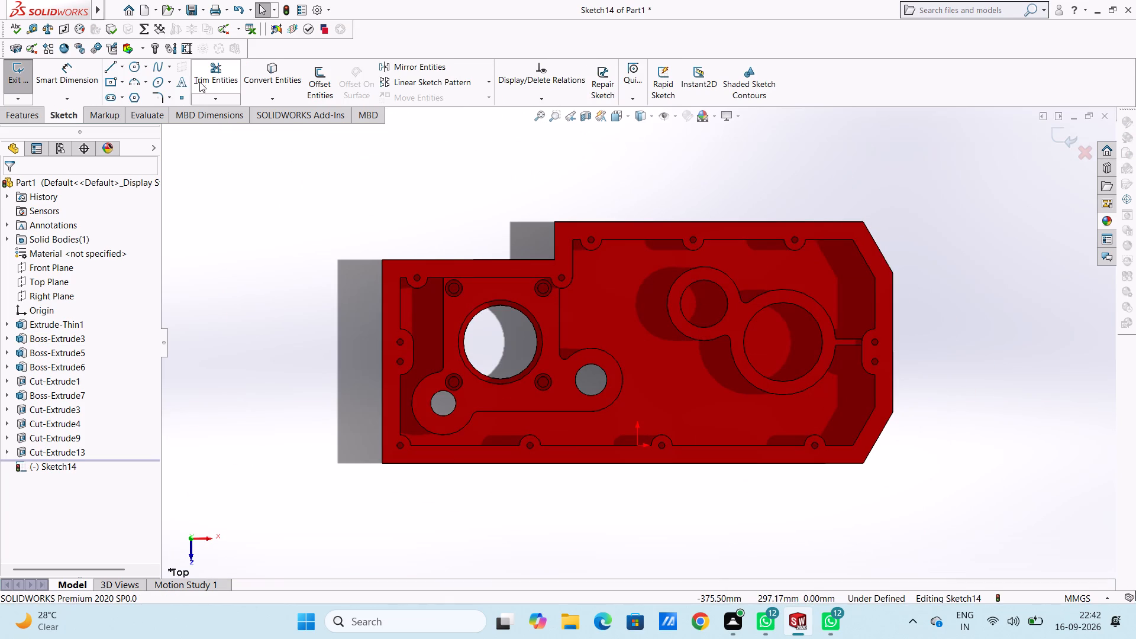
left_click(132, 70)
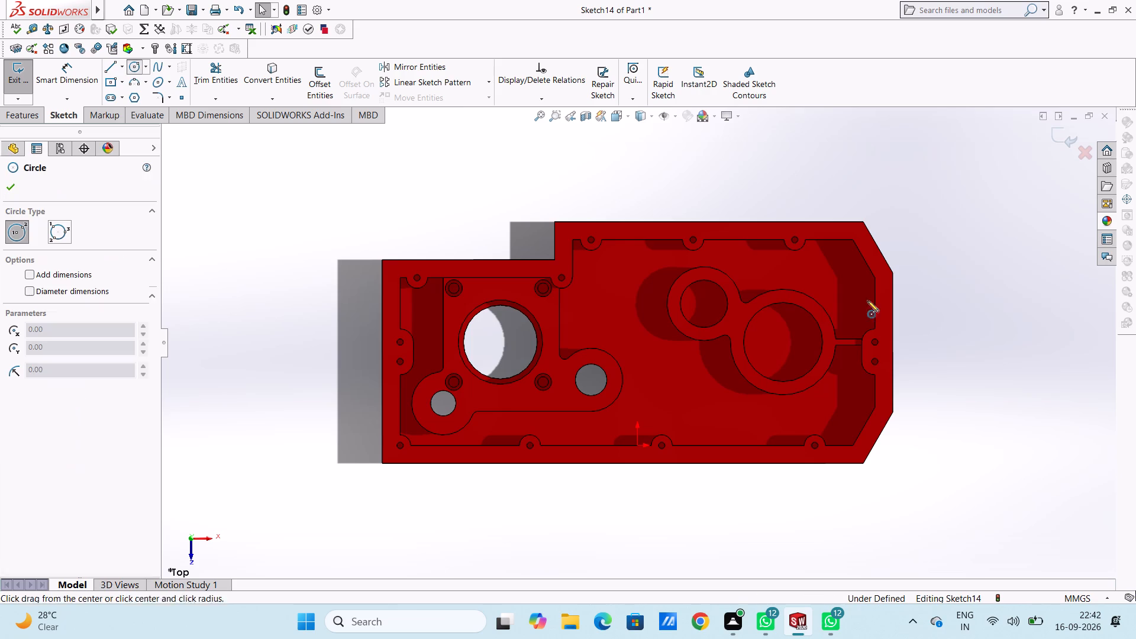
scroll(728, 296, "down", 3)
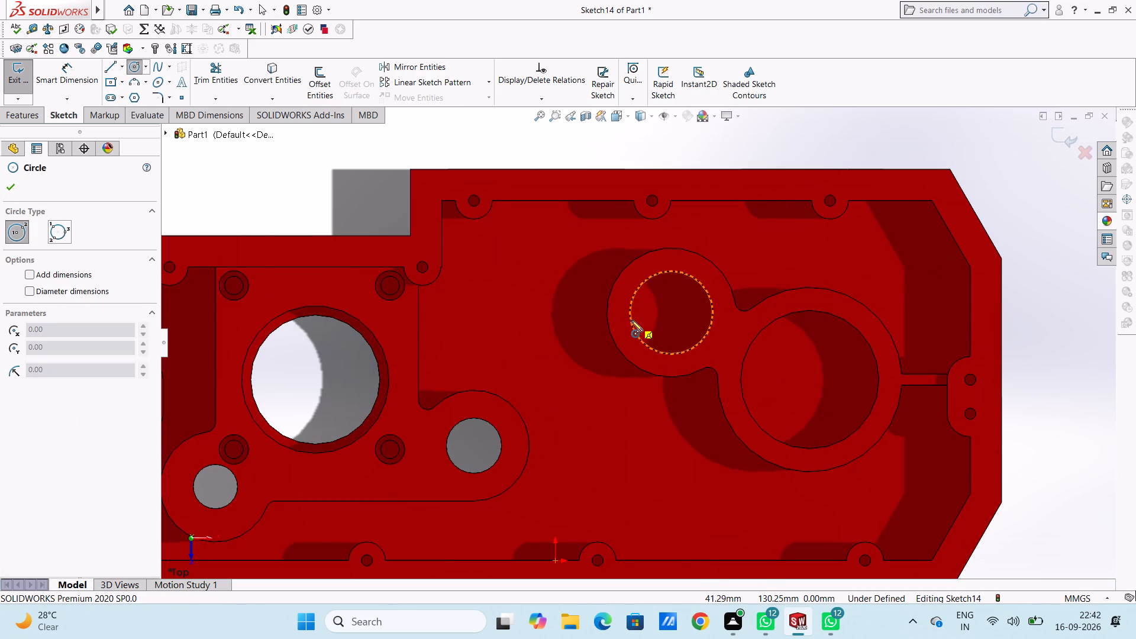
left_click(671, 312)
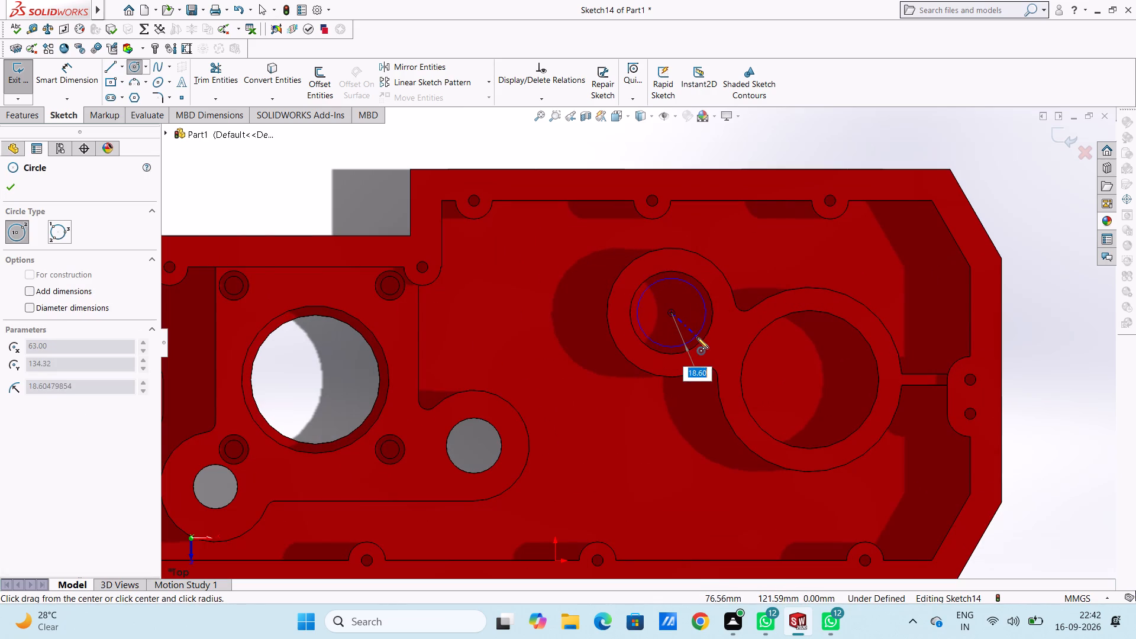
left_click(701, 340)
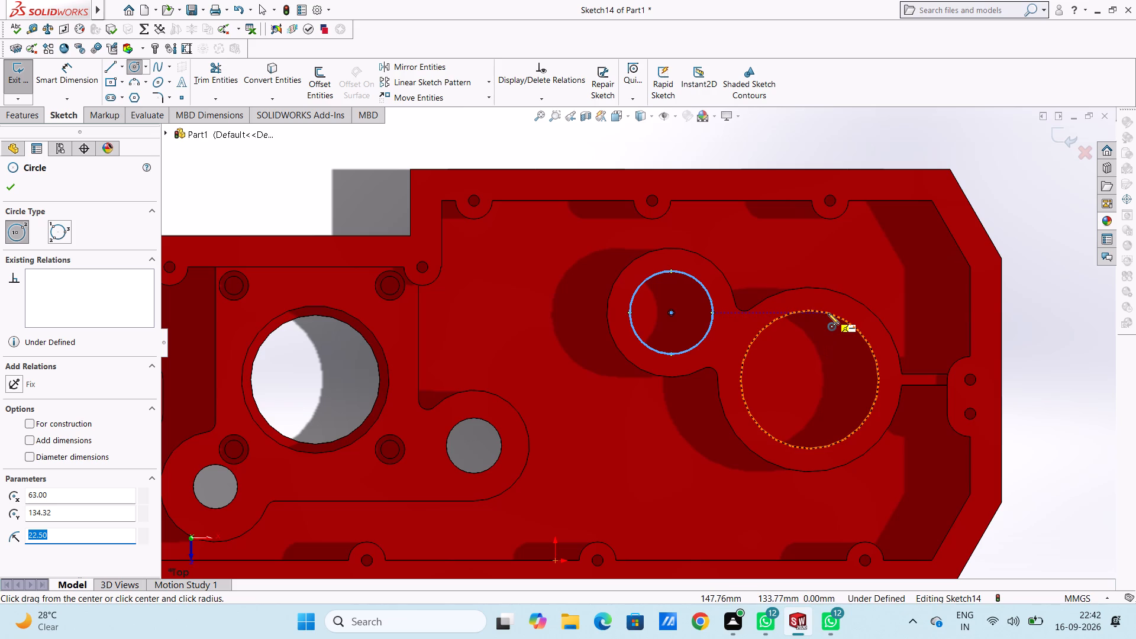
left_click(810, 379)
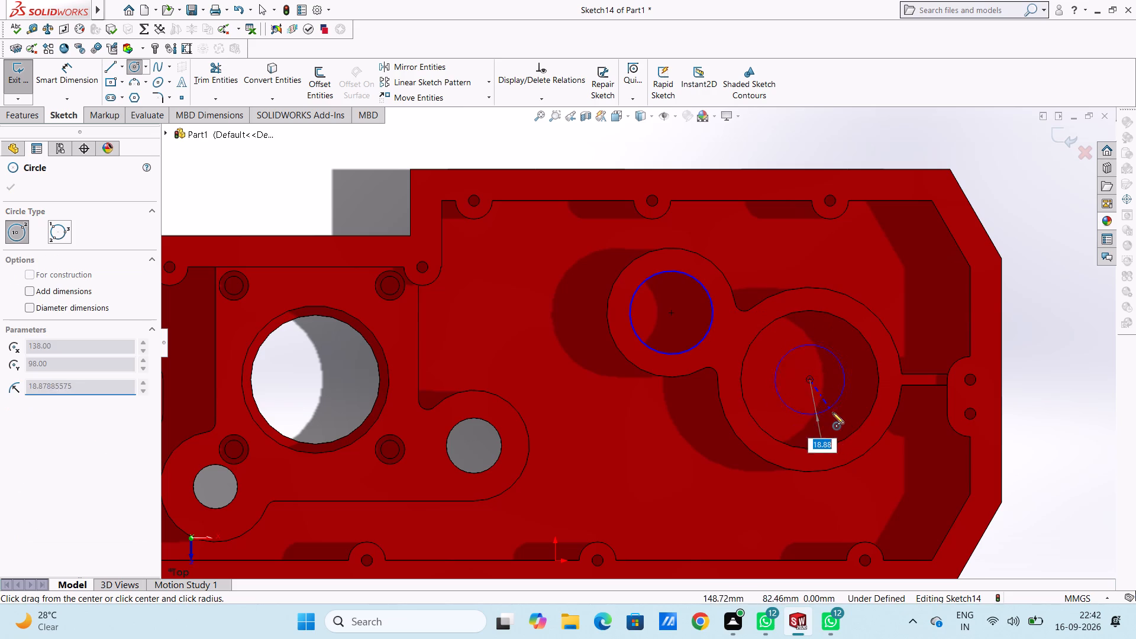
left_click(854, 429)
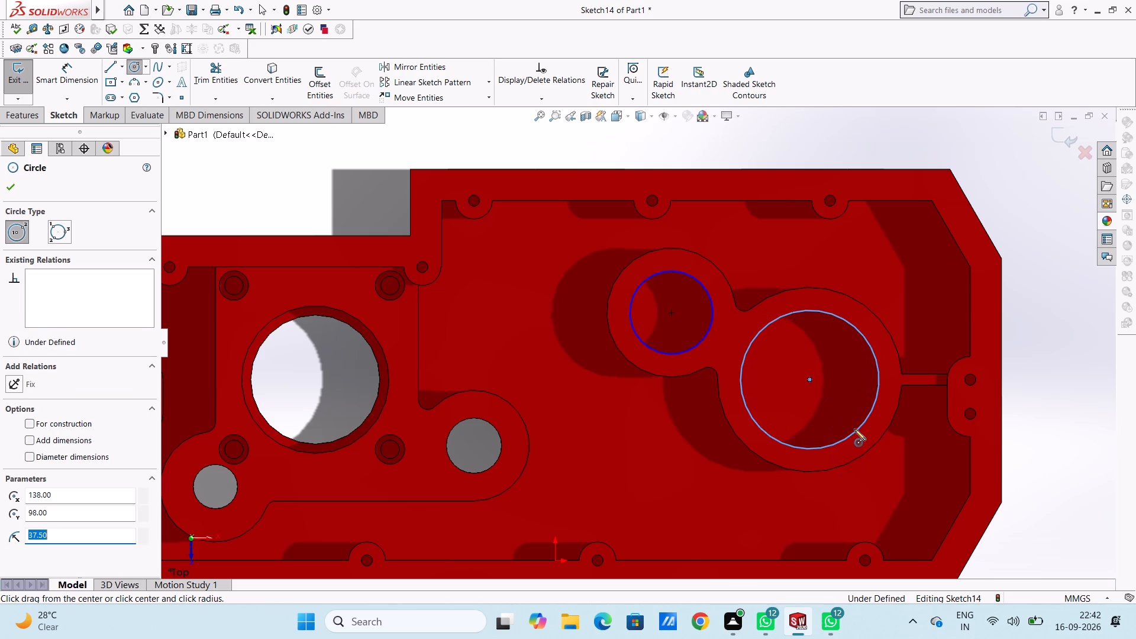
key("Escape")
key("Escape")
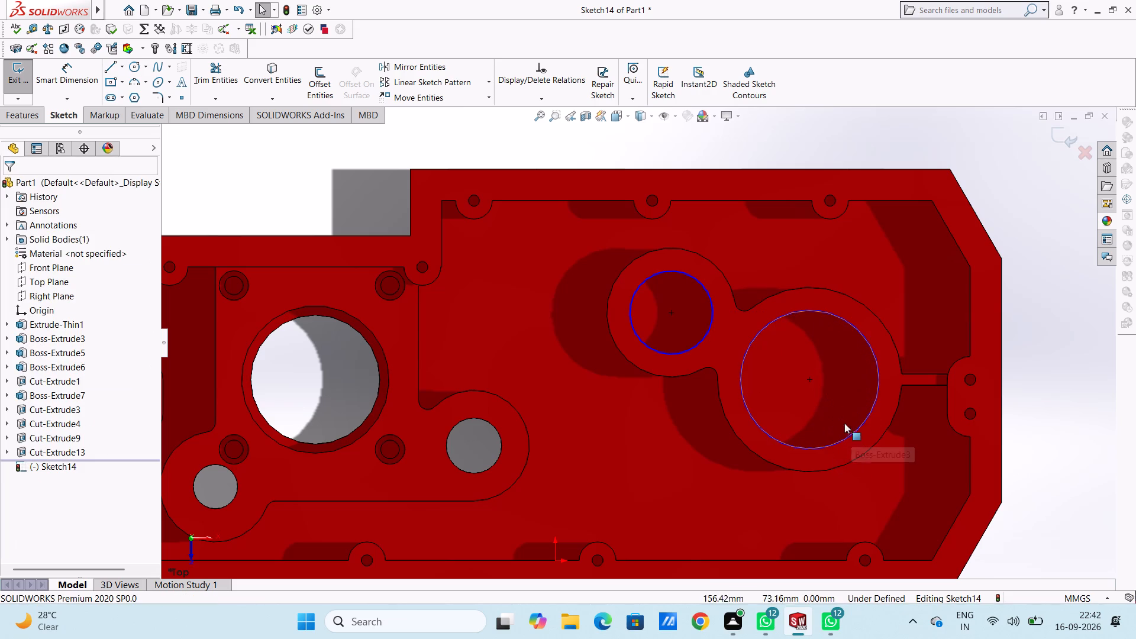
Make a blind Extruded Cut 30 mm deep from the two circles inside the figure-eight boss.
scroll(877, 412, "up", 4)
middle_click_drag(882, 395, 856, 390)
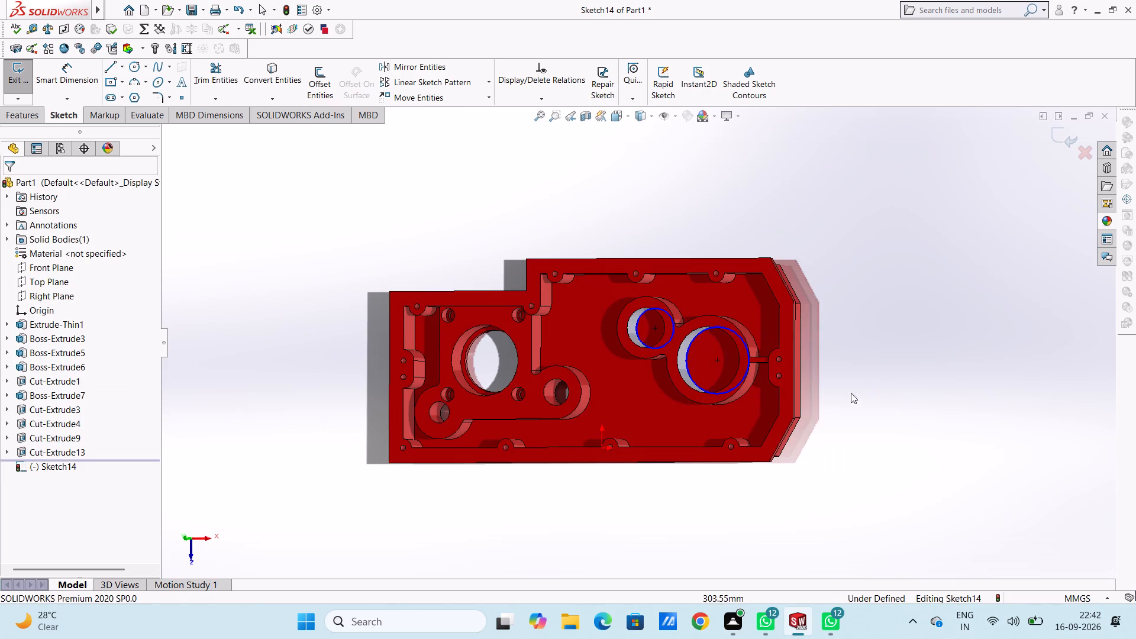
left_click(14, 115)
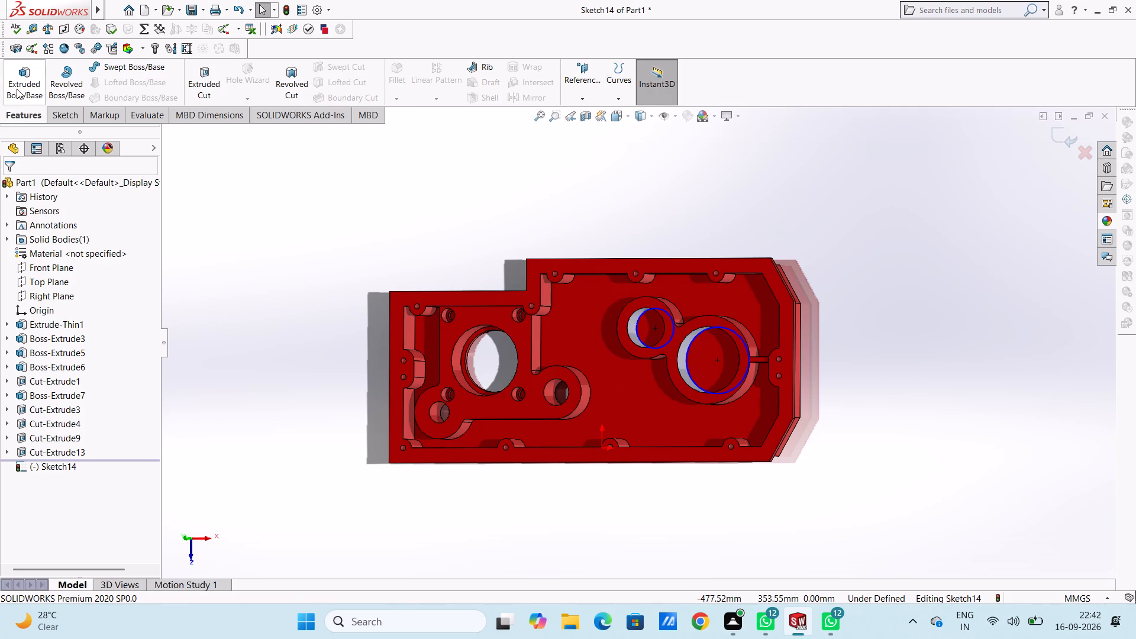
left_click(196, 86)
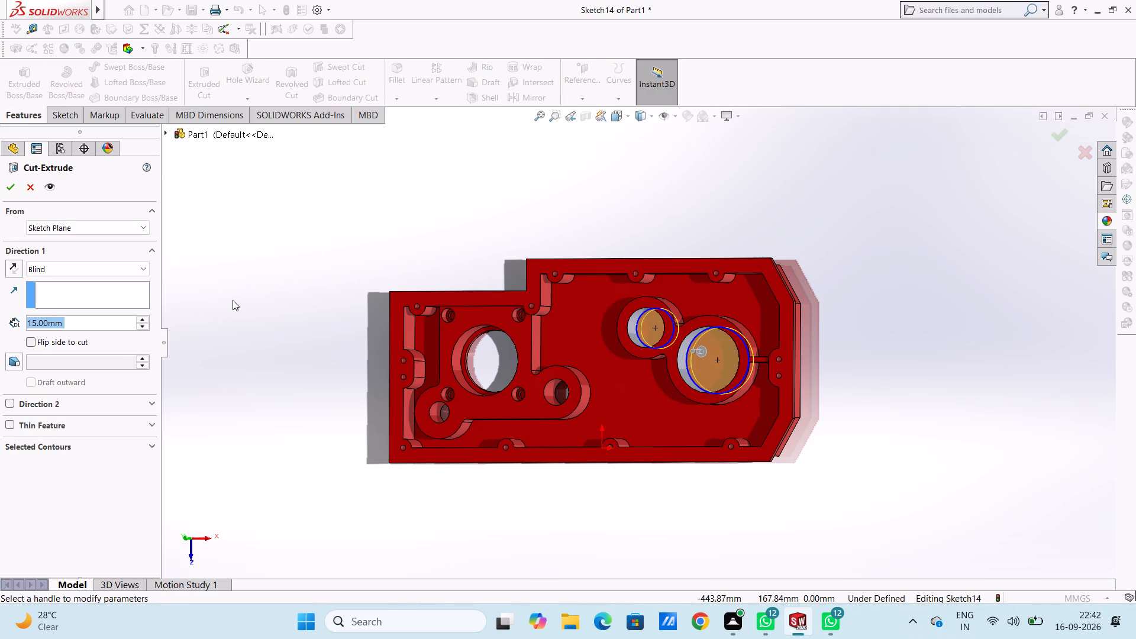
type("30")
key("Return")
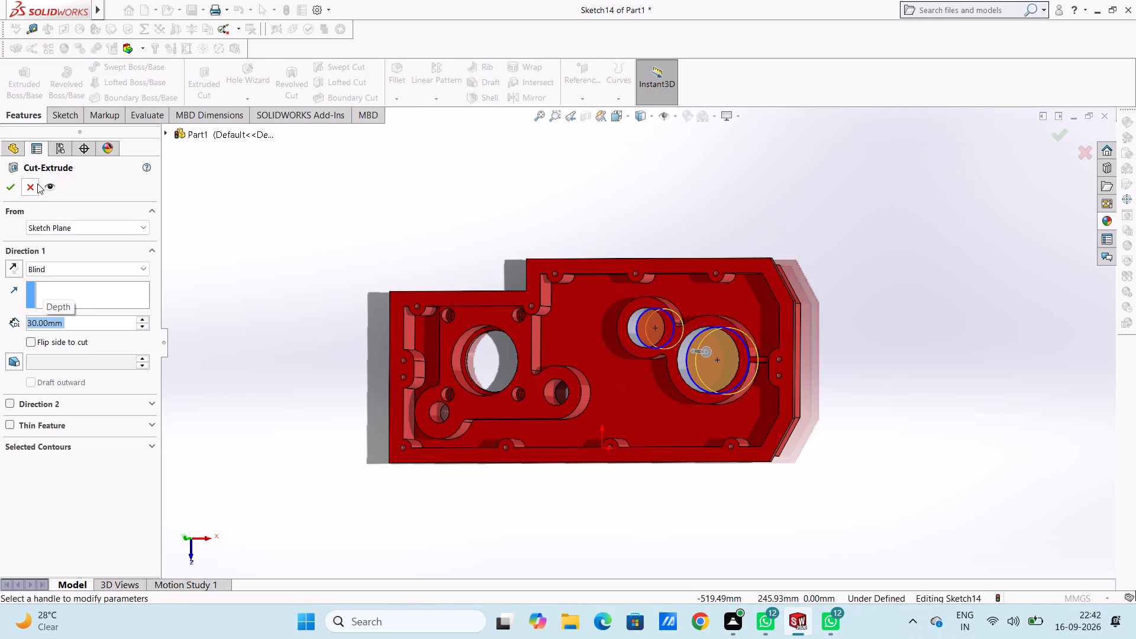
left_click(5, 184)
left_click(314, 202)
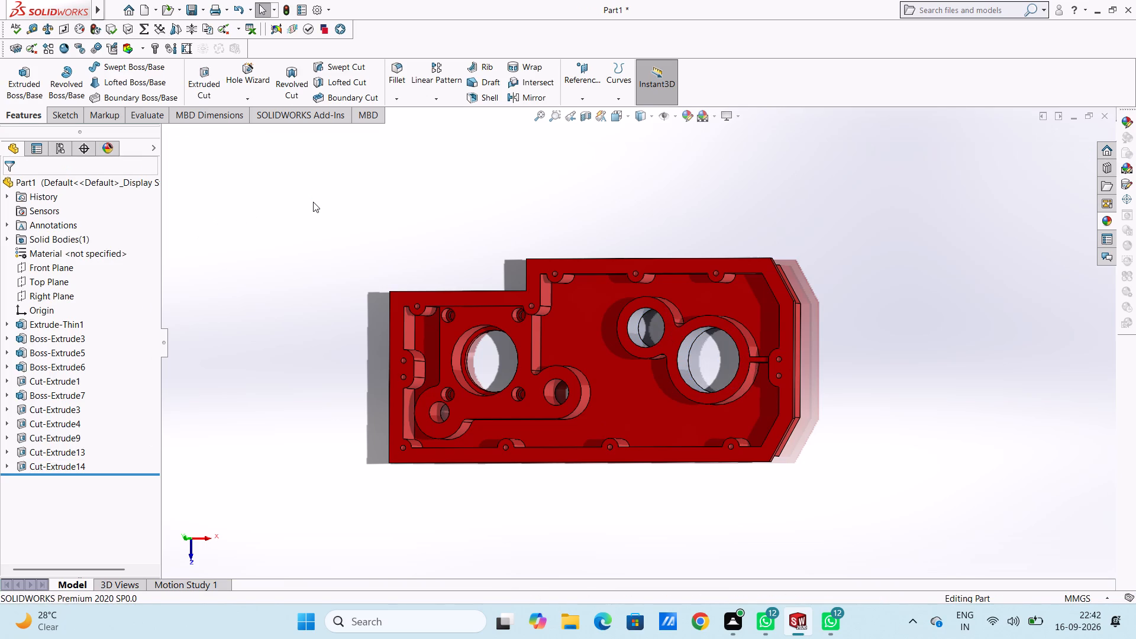
Apply the default color appearance to only the upper inner cylindrical face of the large bore between the four counterbored holes.
key("ctrl+7")
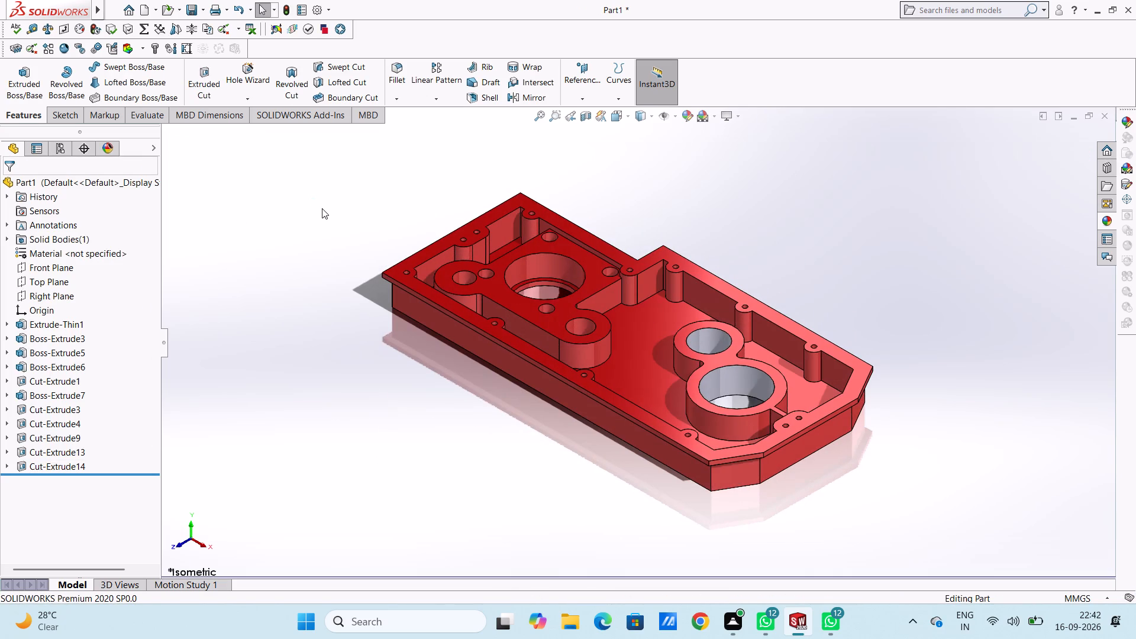
scroll(505, 253, "down", 4)
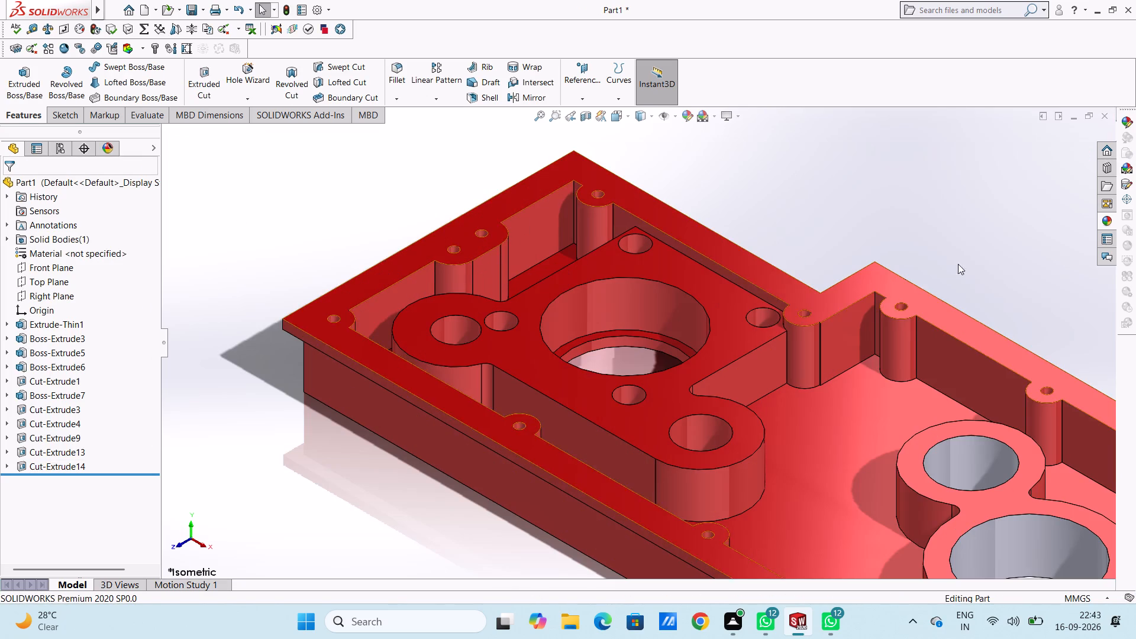
left_click(1101, 218)
left_click_drag(937, 337, 847, 330)
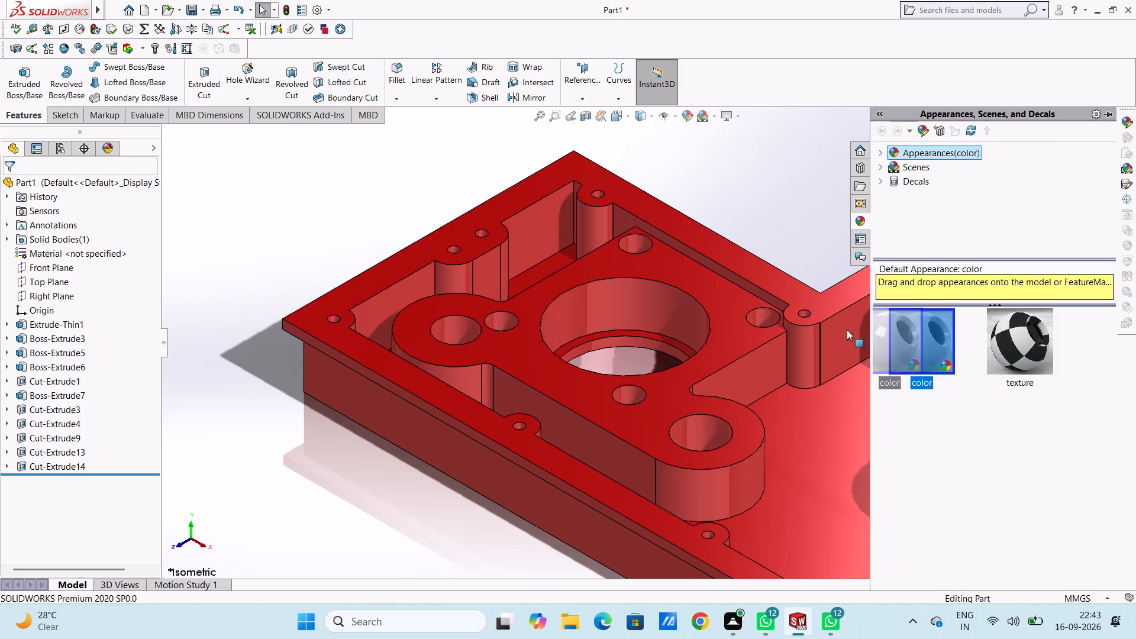
left_click_drag(847, 330, 621, 296)
left_click(618, 293)
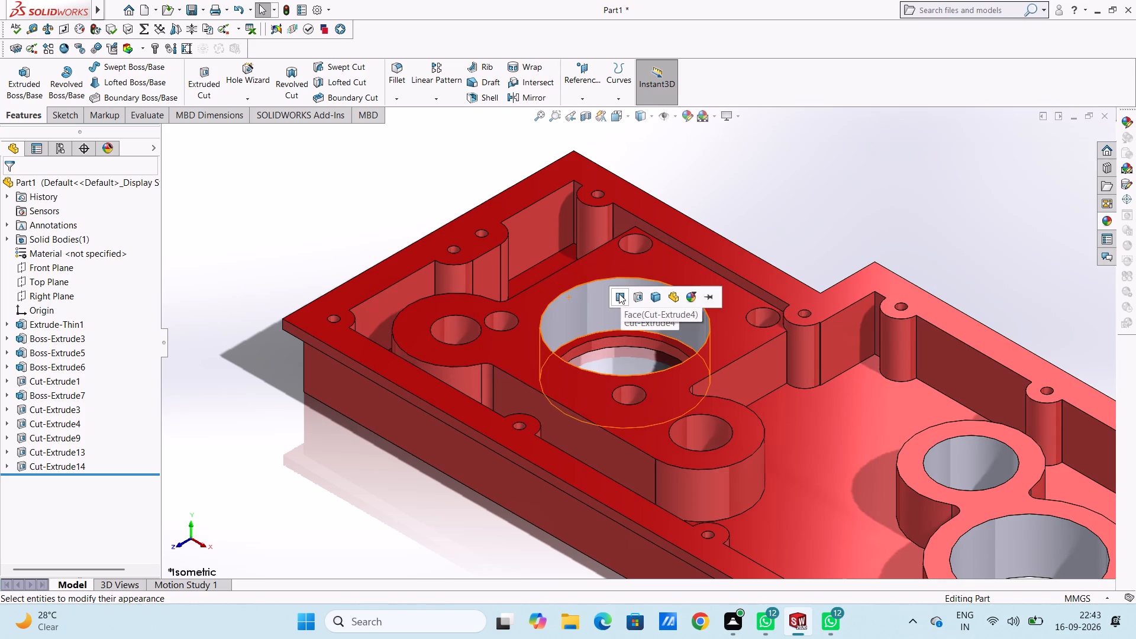
left_click(922, 167)
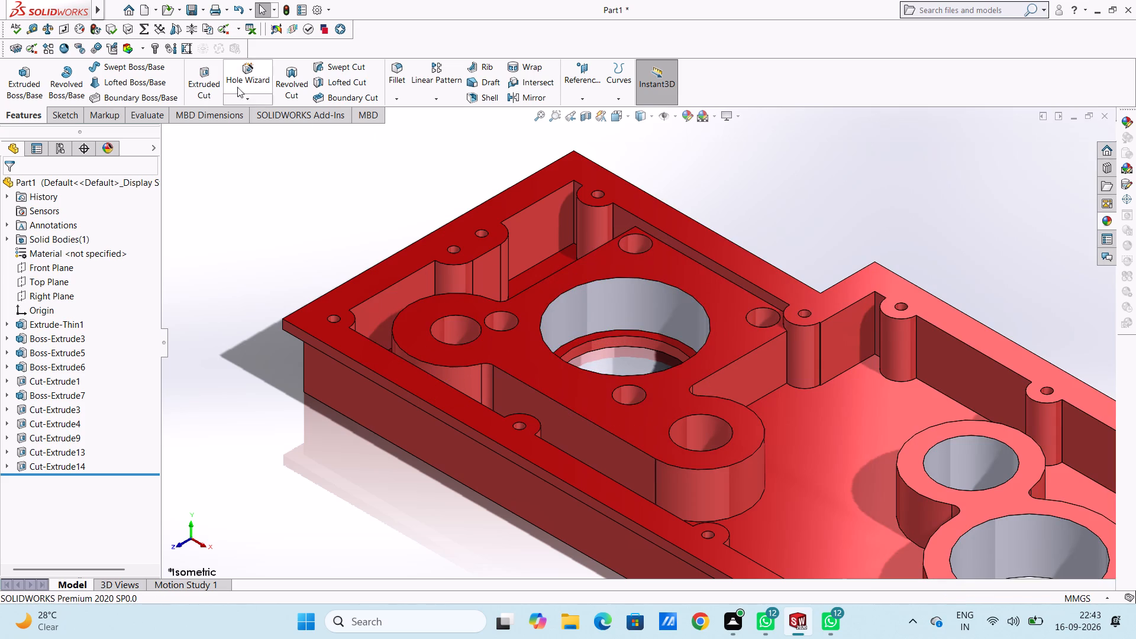
Fillet the circular edge of the ledge inside the large four-hole bore with a 2 mm symmetric radius.
left_click(396, 70)
left_click(606, 335)
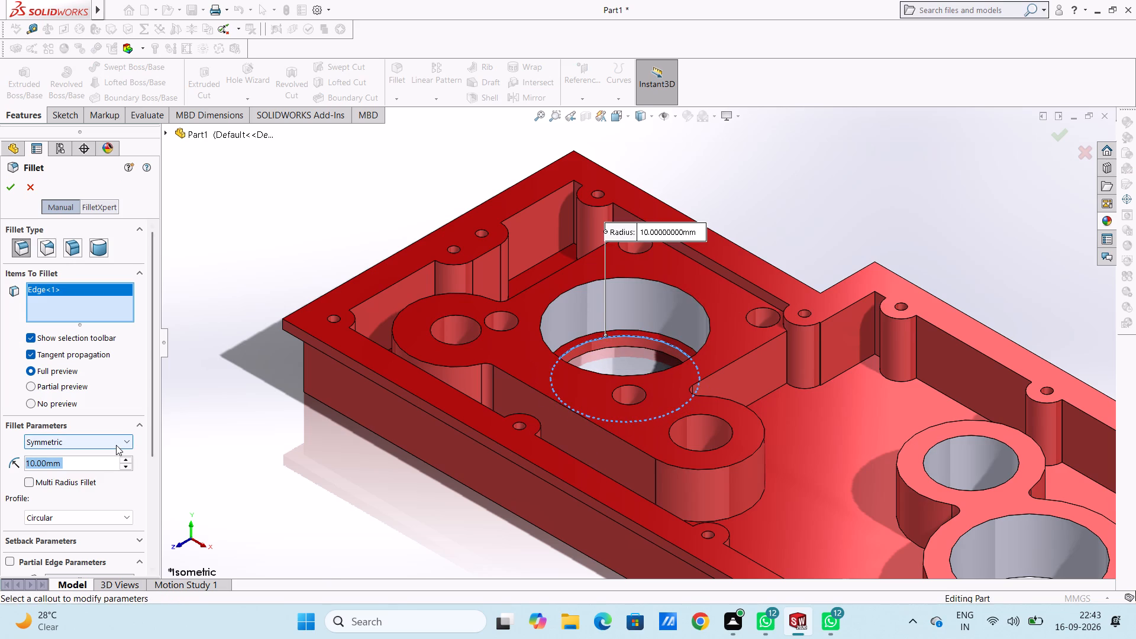
key("2")
key("Return")
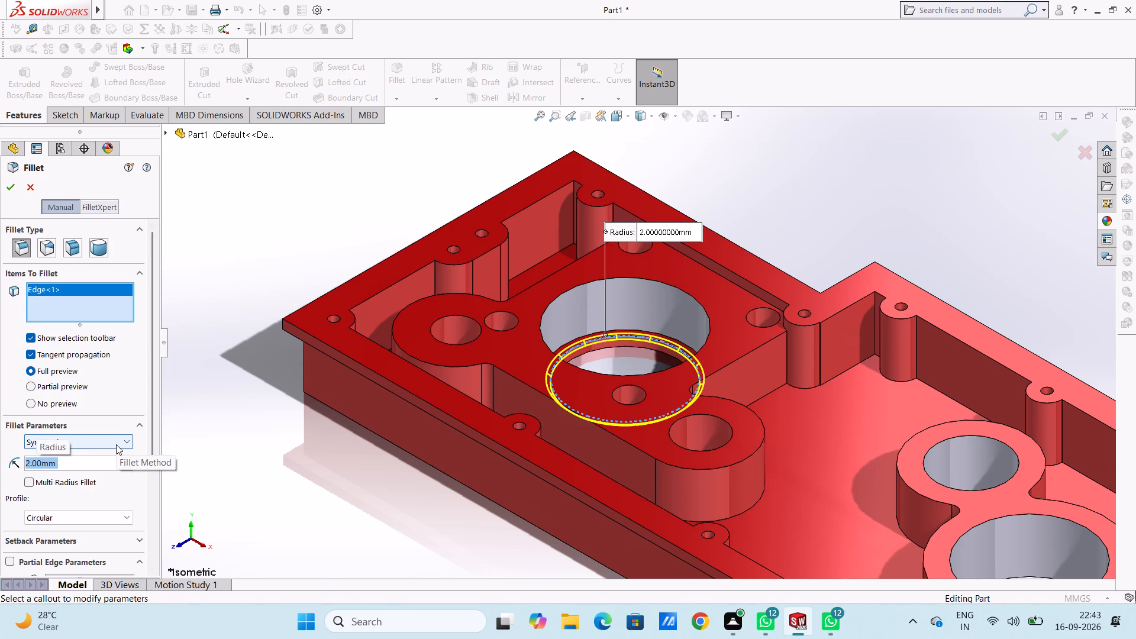
left_click(9, 188)
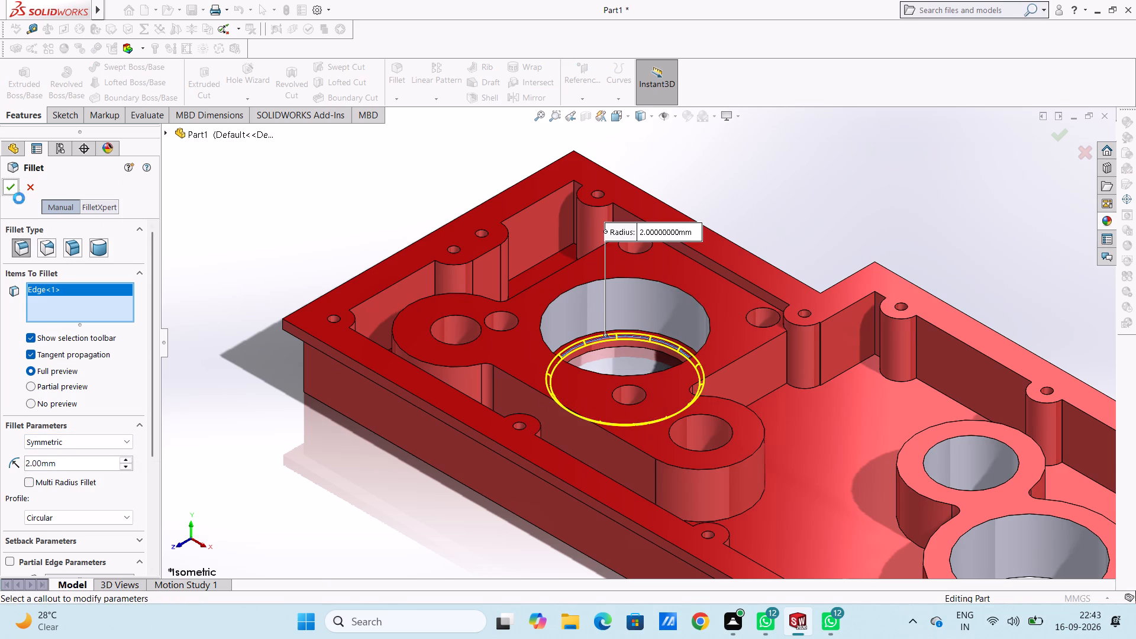
left_click(240, 217)
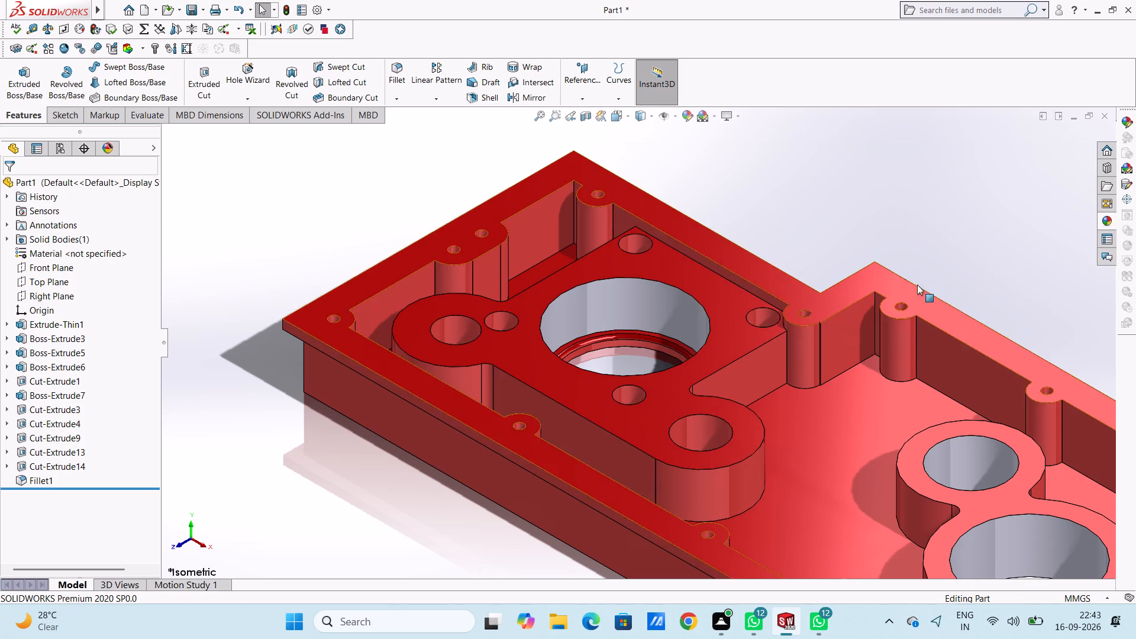
Apply the default color appearance to the fillet face on the ledge inside the large bore.
left_click(1105, 217)
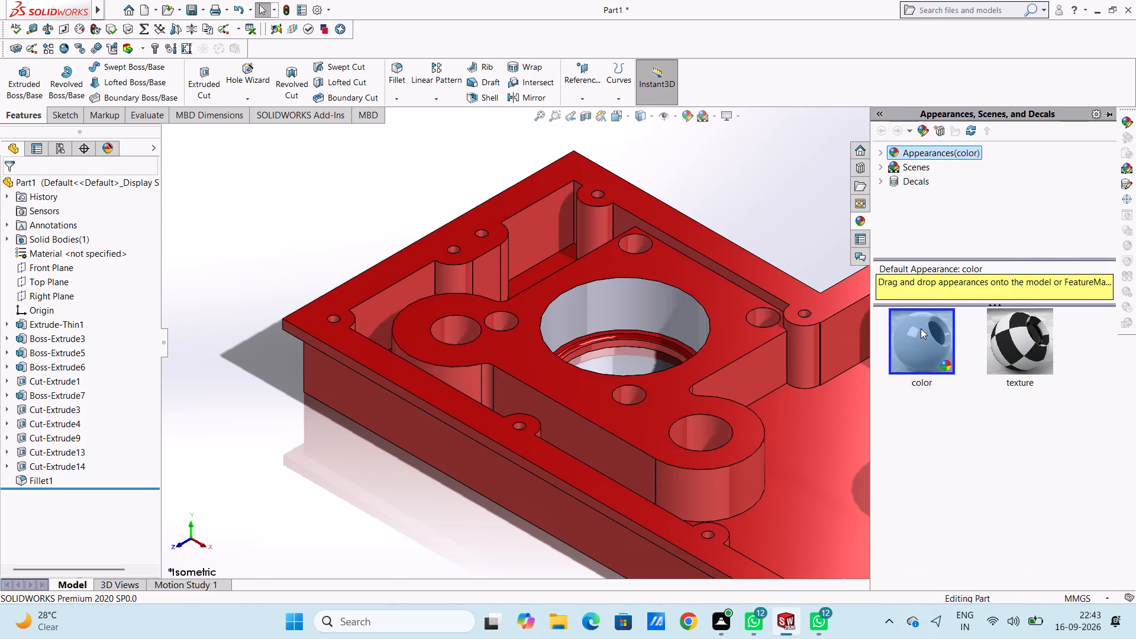
left_click_drag(919, 341, 642, 332)
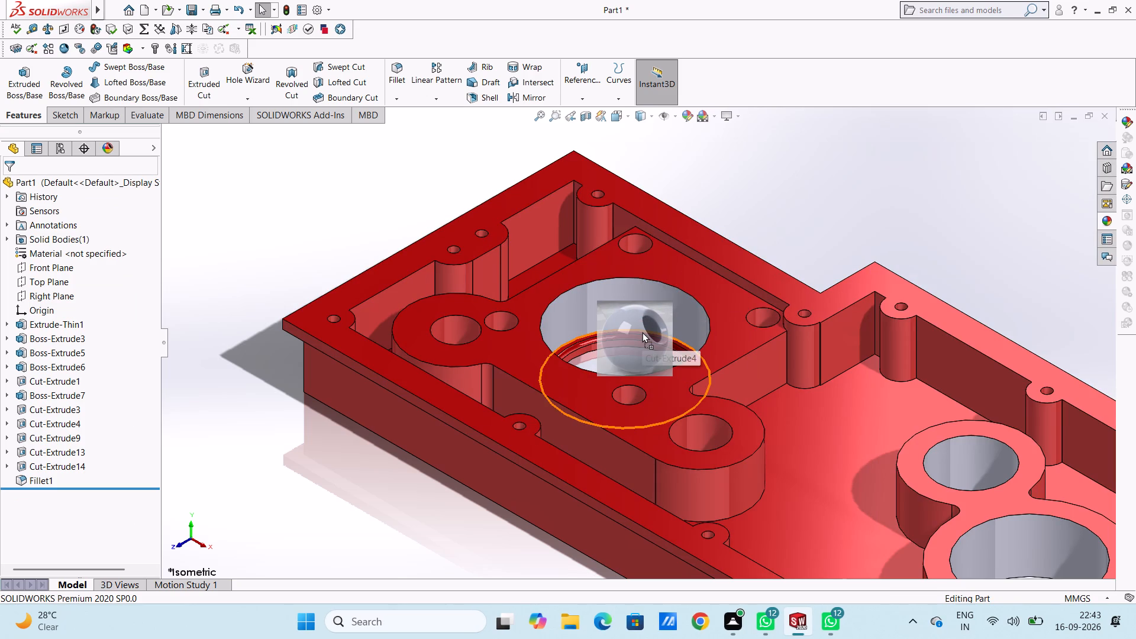
left_click_drag(642, 332, 640, 337)
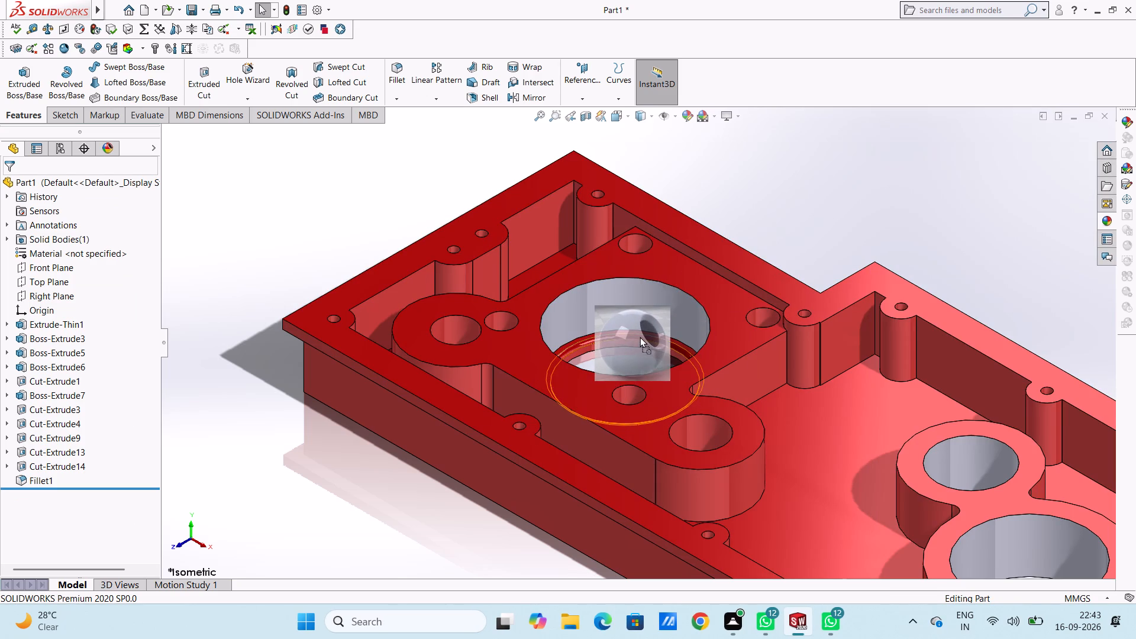
left_click_drag(640, 337, 639, 335)
left_click(645, 335)
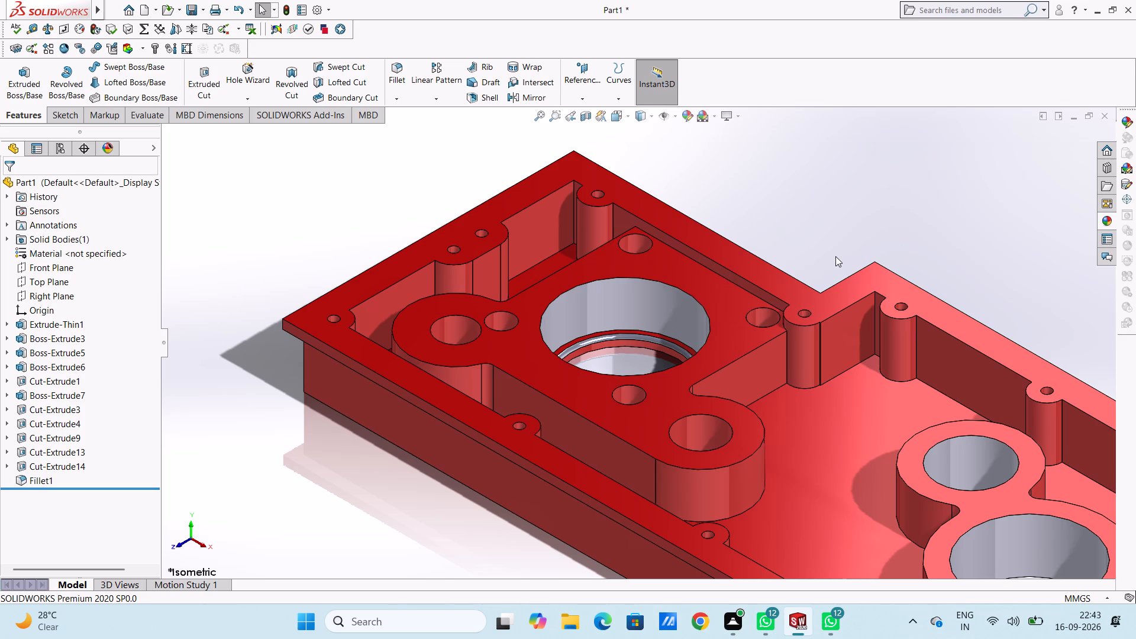
Apply the default color appearance to the inner face of the bore in the rounded boss end nearest the figure-eight boss.
scroll(834, 256, "up", 3)
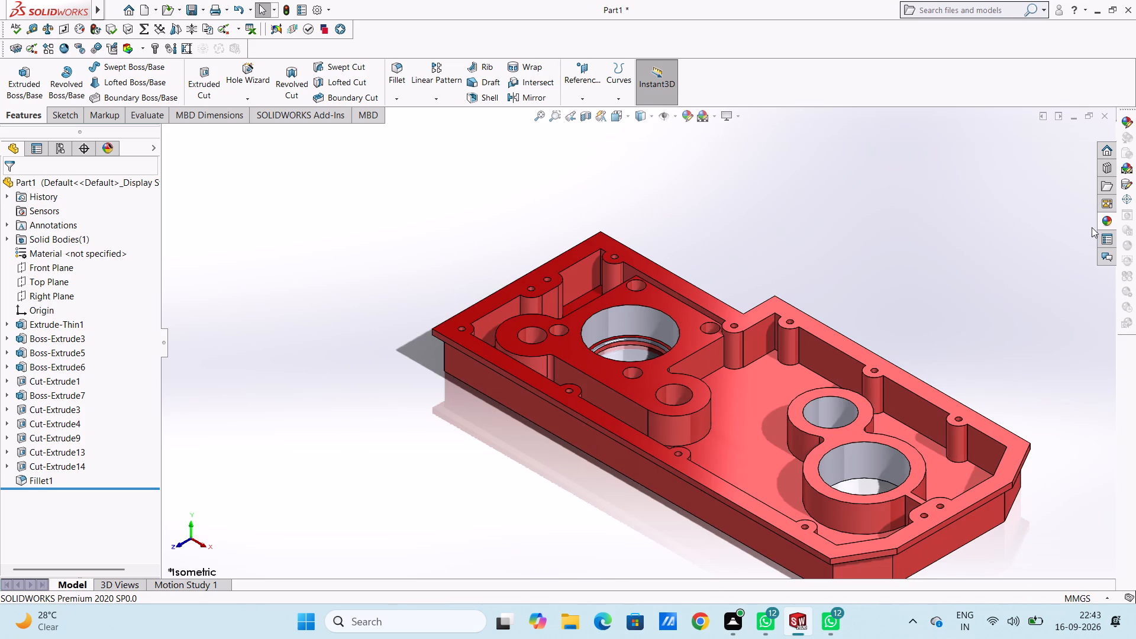
scroll(679, 406, "down", 3)
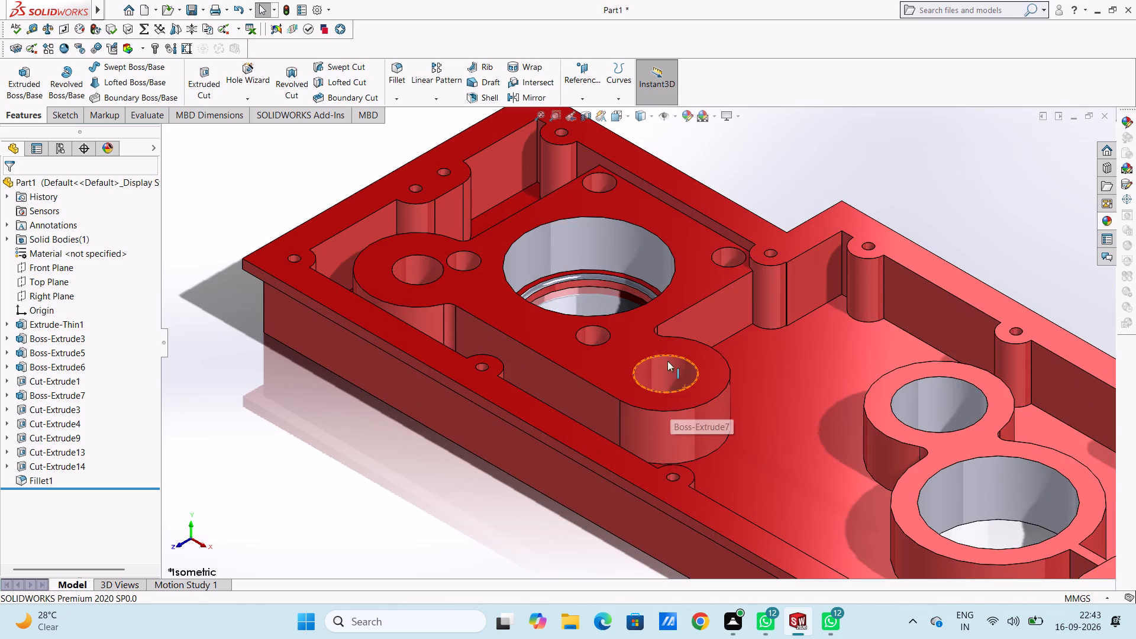
left_click(1111, 217)
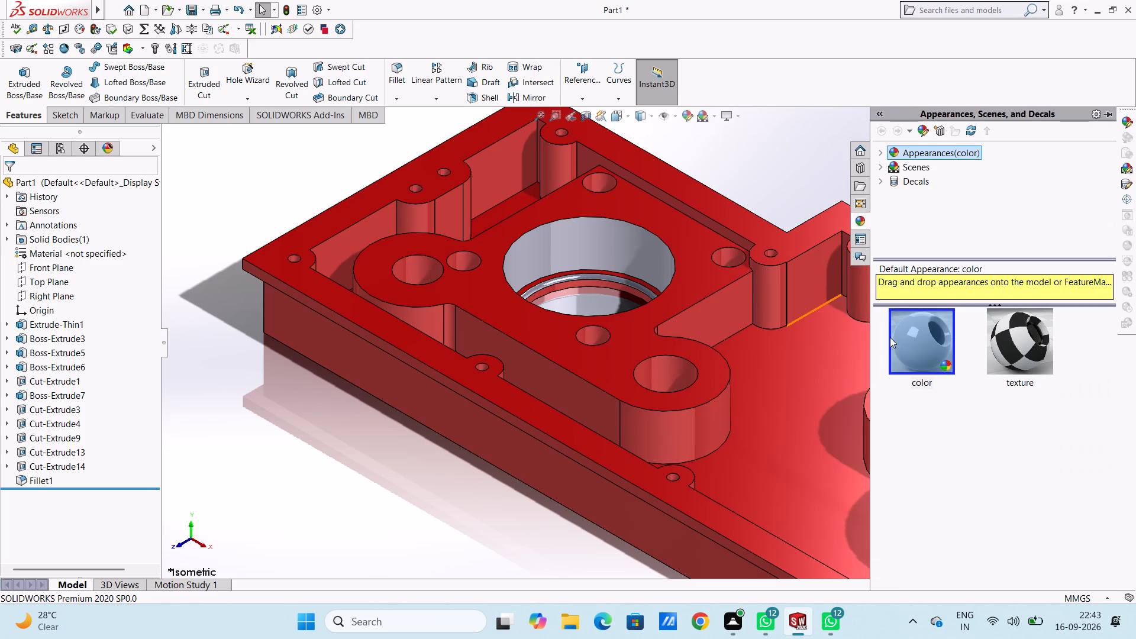
left_click_drag(906, 337, 667, 359)
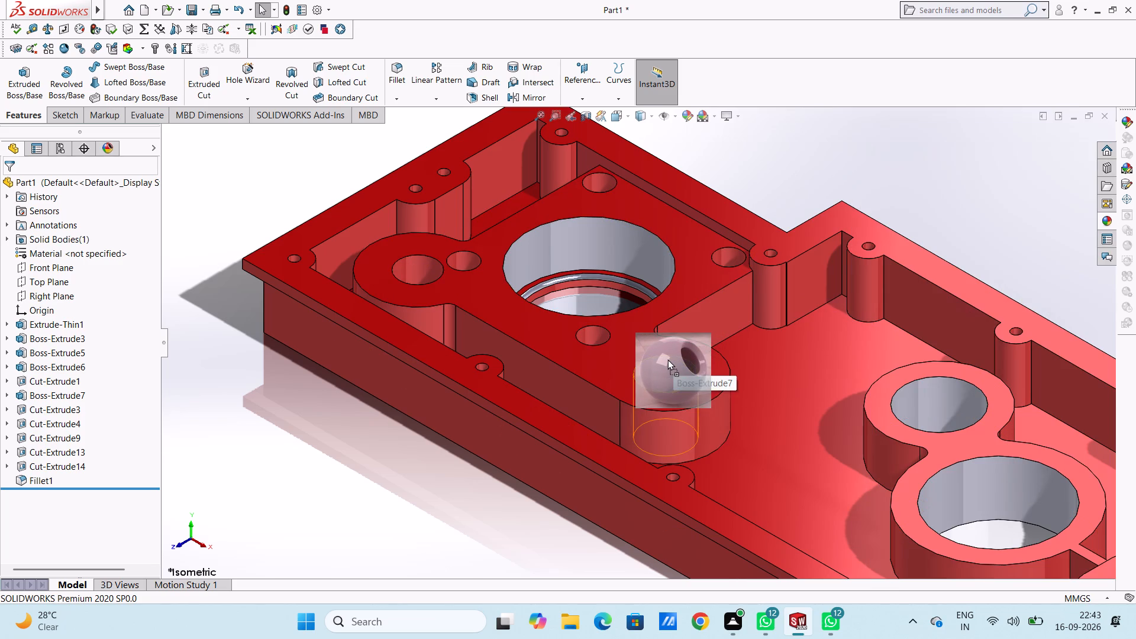
left_click_drag(667, 359, 667, 359)
left_click(664, 359)
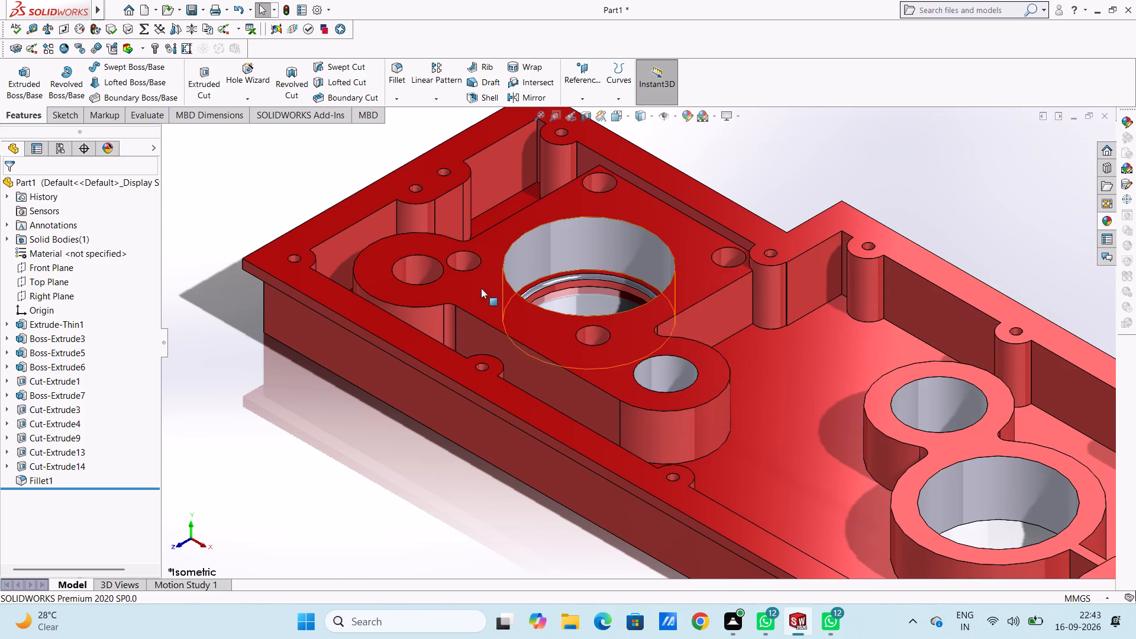
Apply the default color appearance to the inner face of the bore in the rounded boss end farthest from the figure-eight boss.
scroll(406, 274, "down", 4)
left_click_drag(1105, 222, 713, 240)
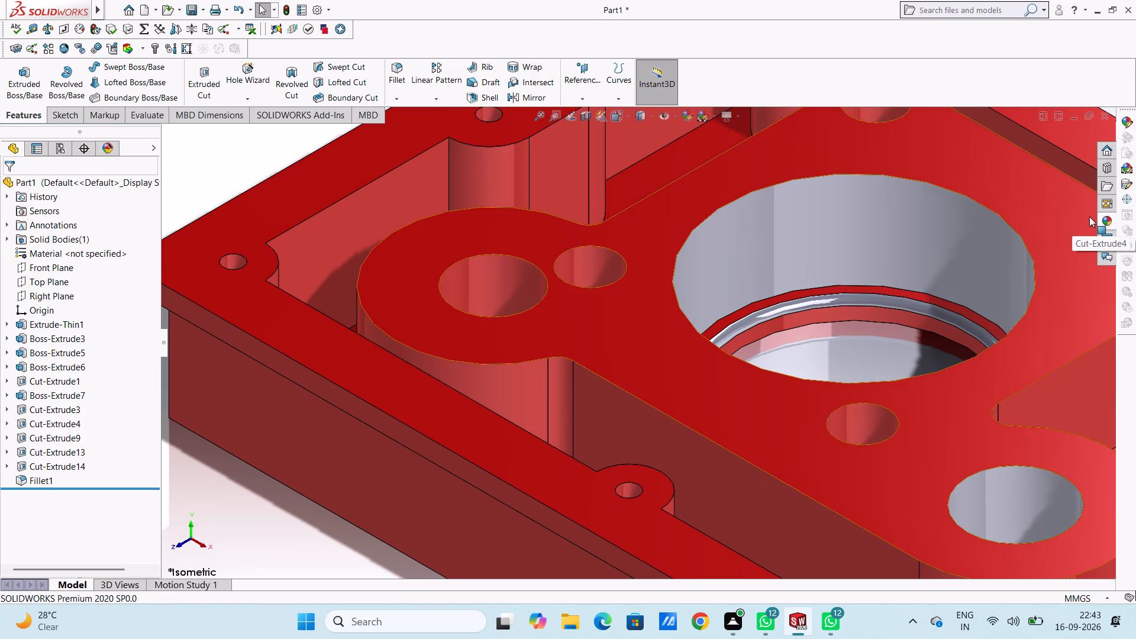
left_click(1102, 218)
left_click_drag(925, 331, 841, 312)
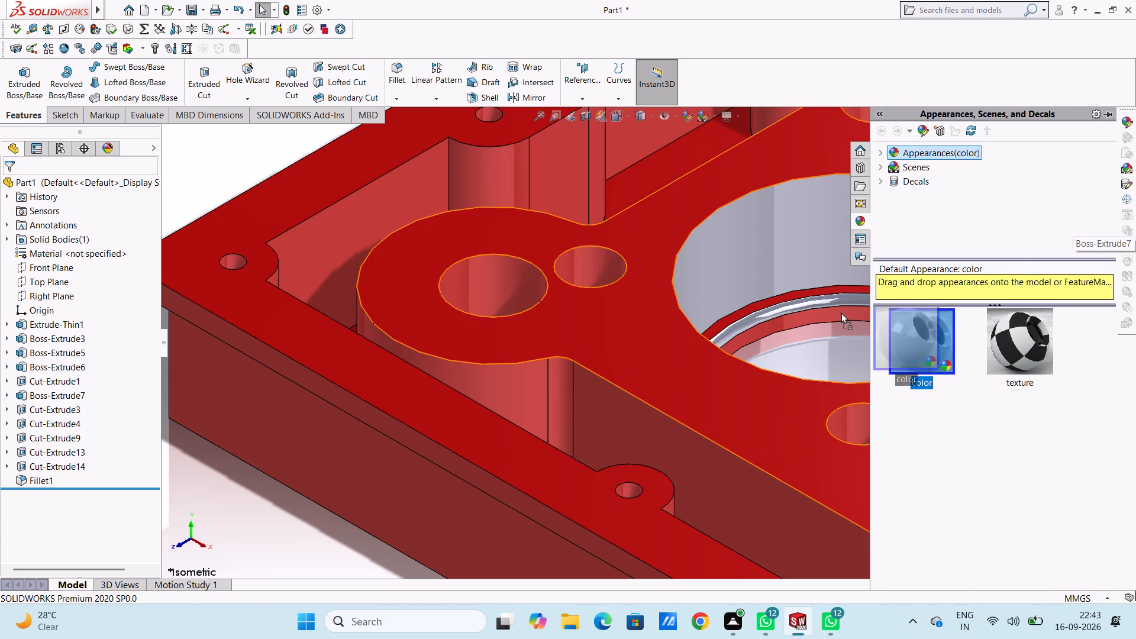
left_click_drag(841, 312, 514, 262)
left_click(512, 260)
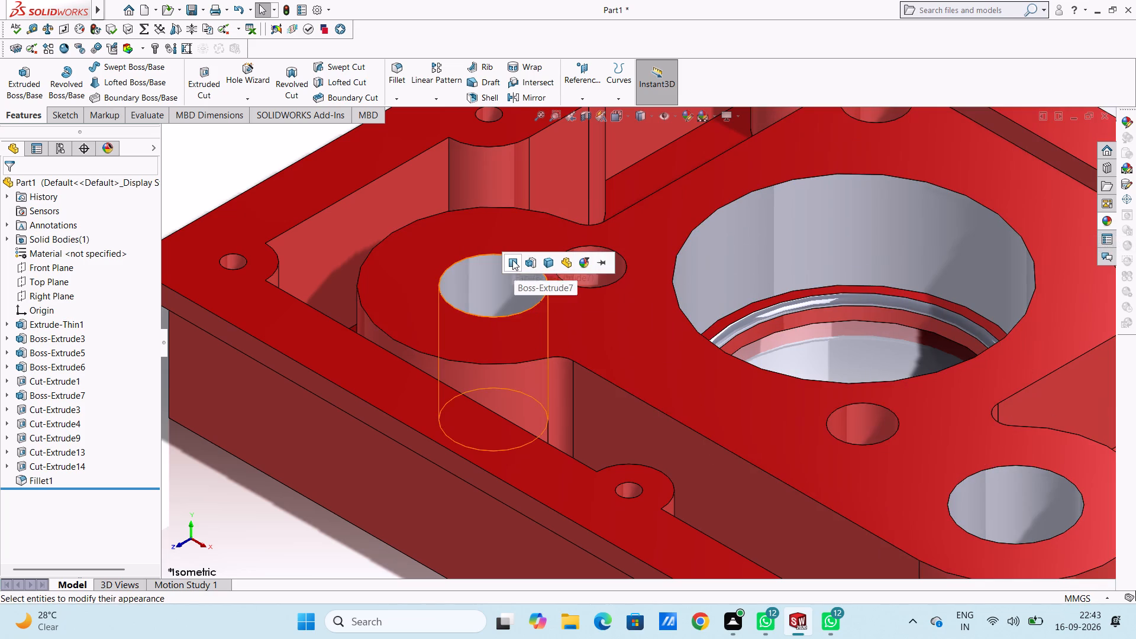
scroll(491, 293, "up", 10)
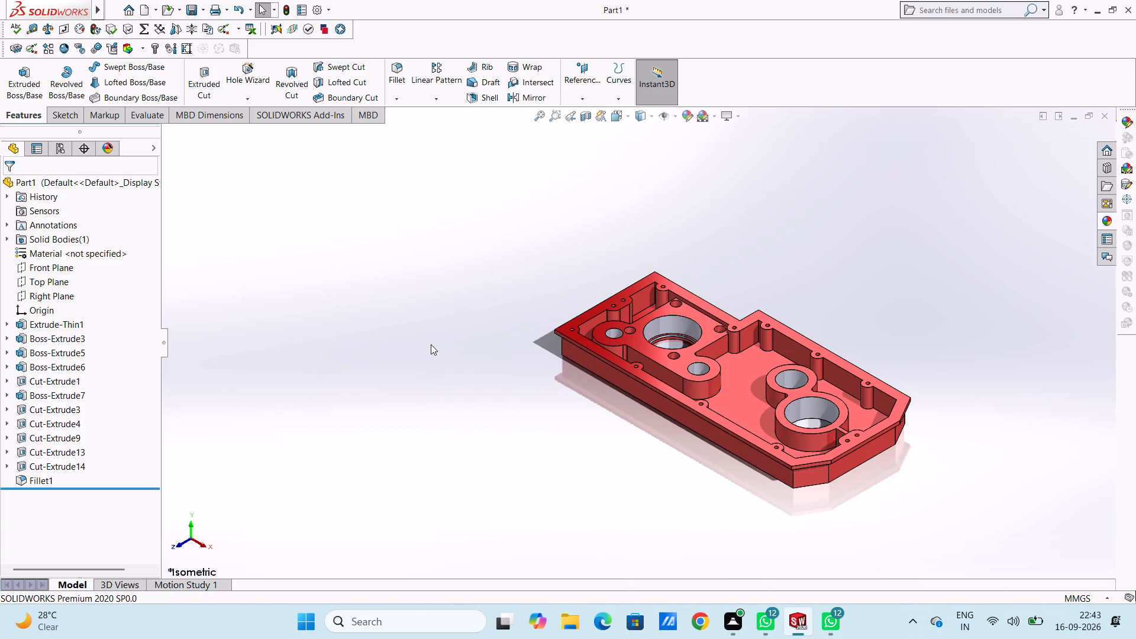
key("Escape")
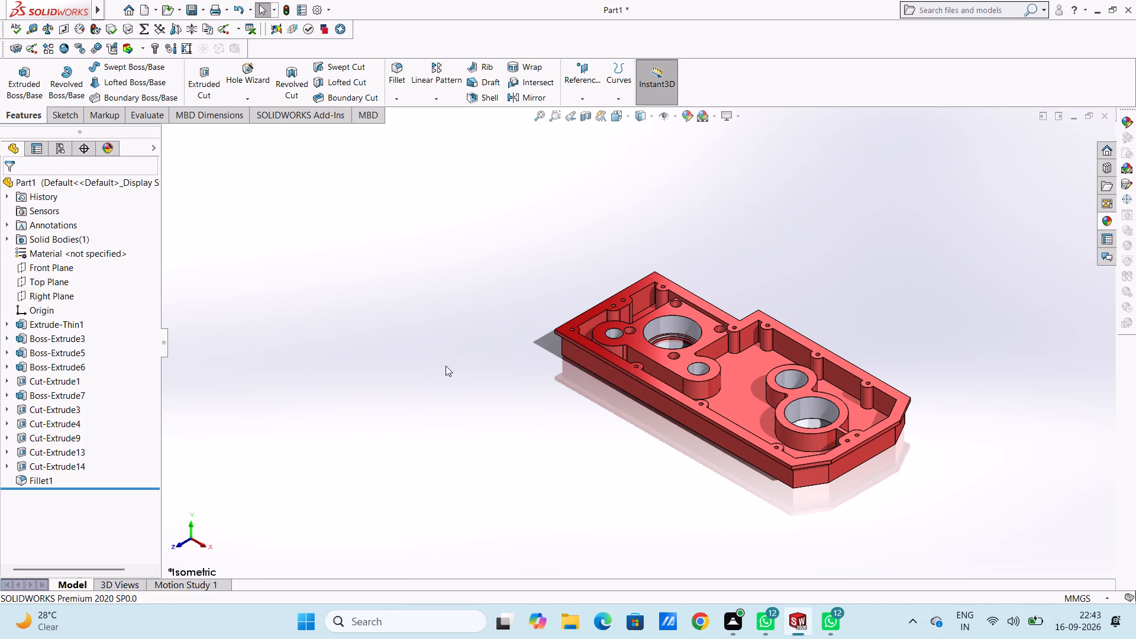
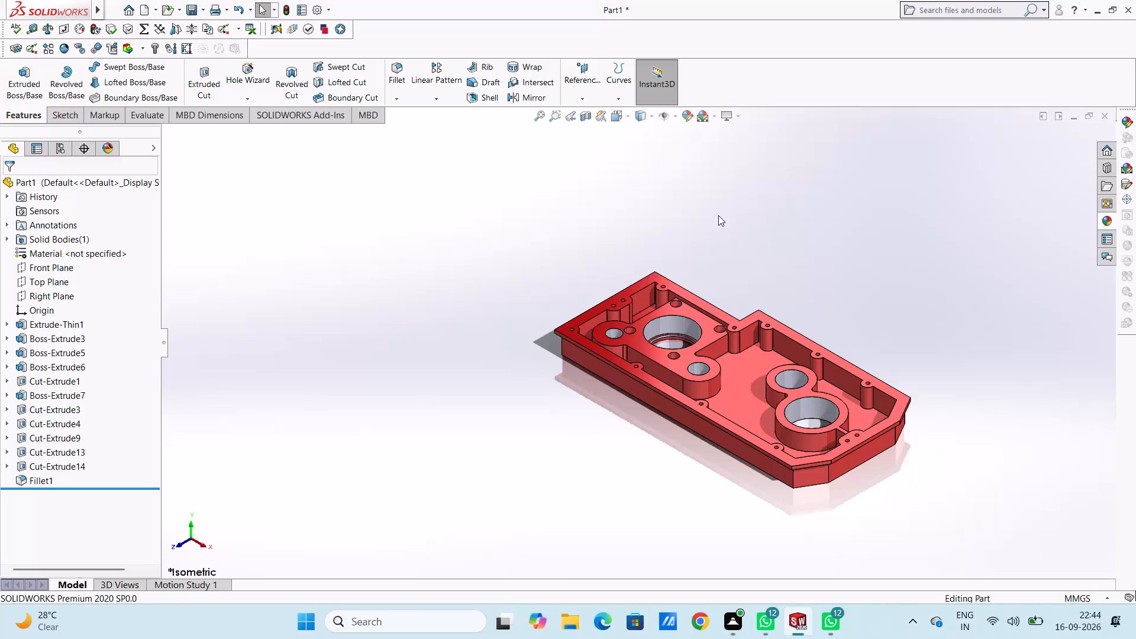
Save the part in the Documents folder as "multi shaft gearbox lower casing cover plate".
key("ctrl+s")
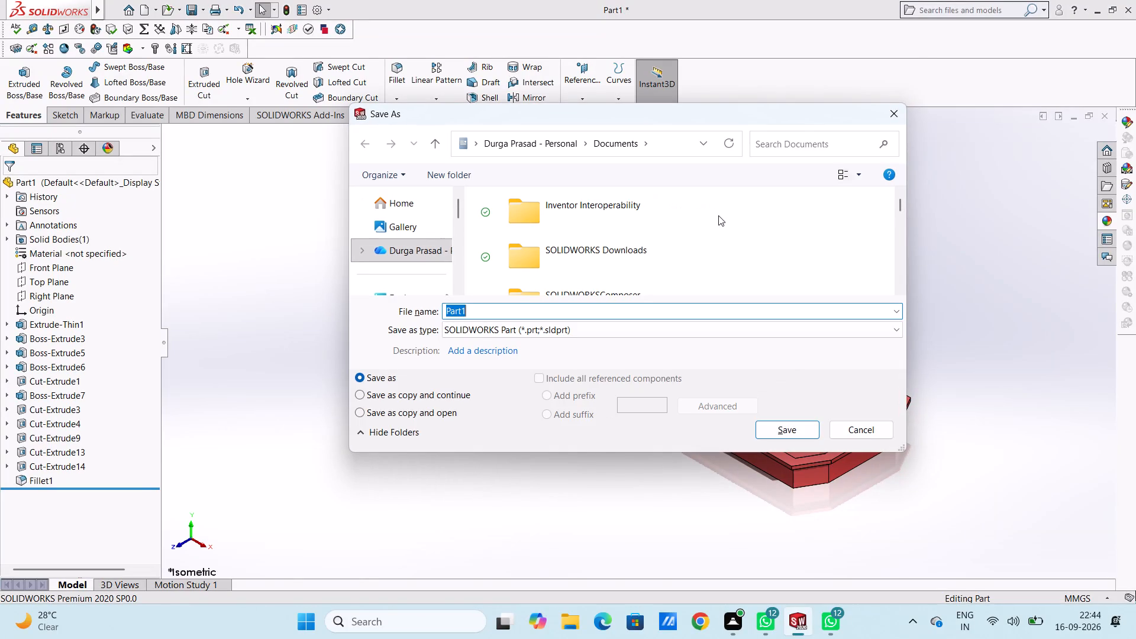
type("multi")
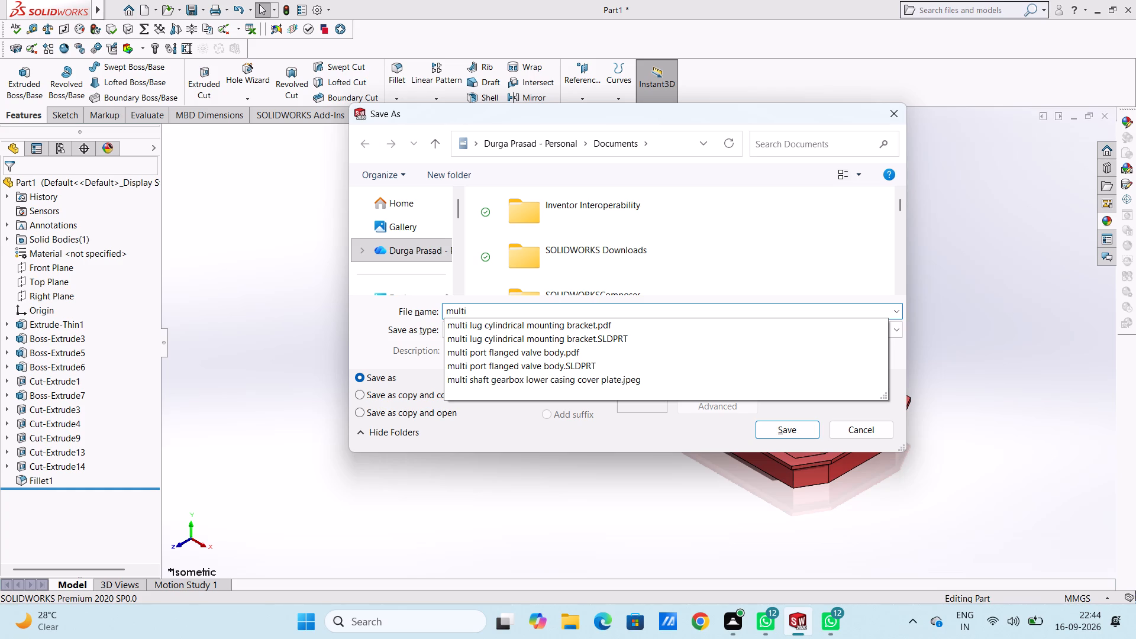
key("space")
type("shaft")
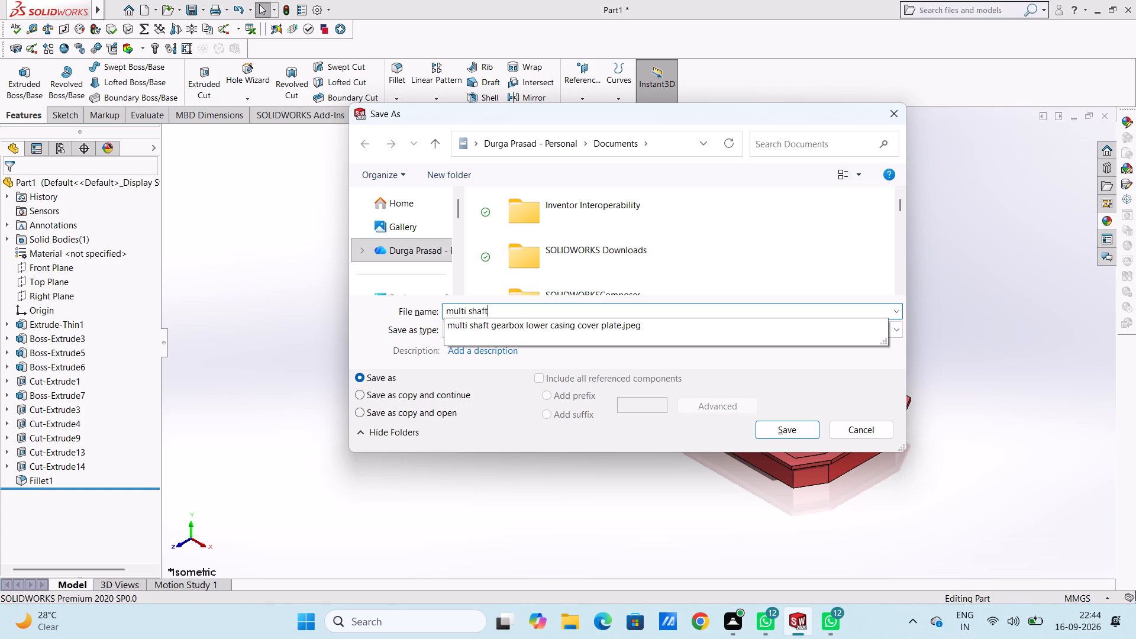
key("space")
type("gear")
key("b")
type("ox")
key("space")
type("lo")
type("wer")
key("space")
type("casing")
key("space")
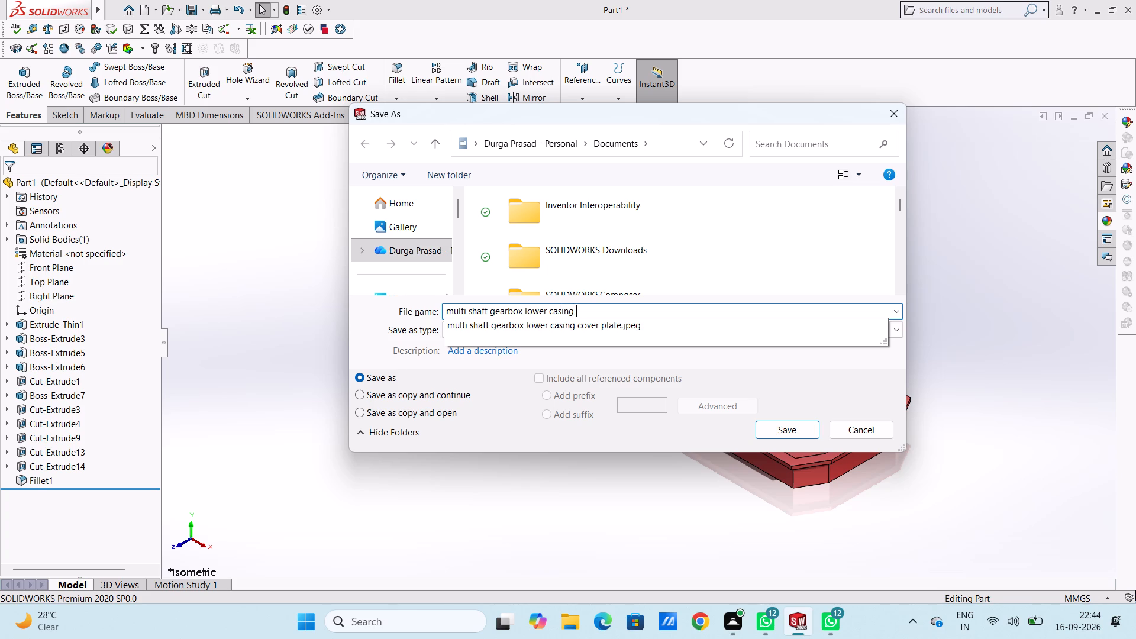
type("cover plate")
left_click(788, 430)
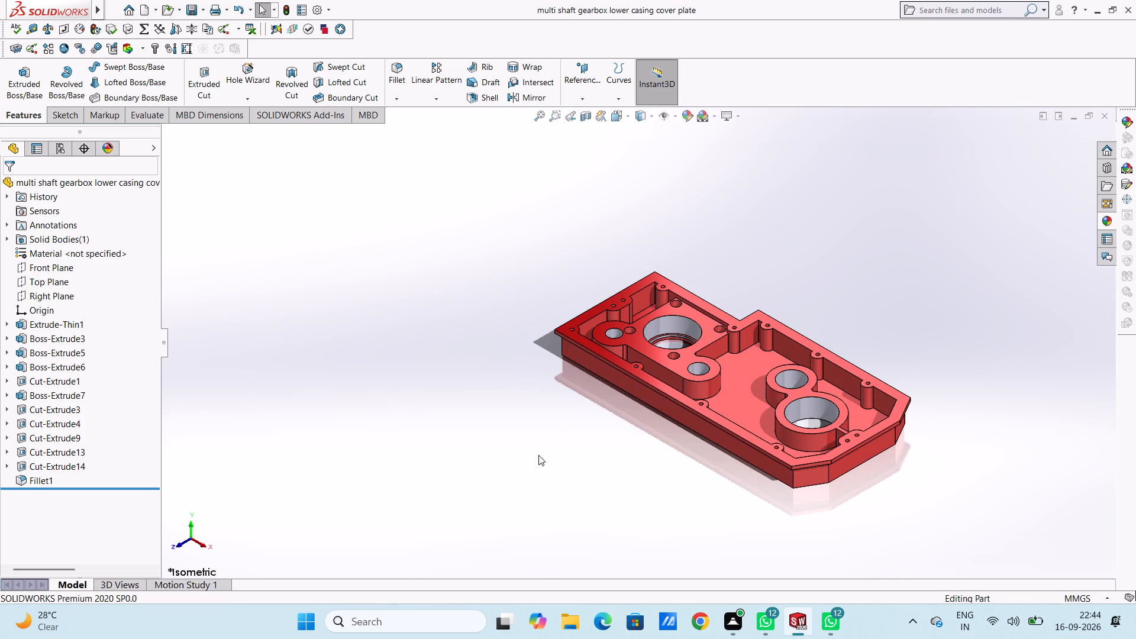
Save a copy of the part as an Adobe Portable Document Format (*.pdf) file under the same name.
left_click(202, 11)
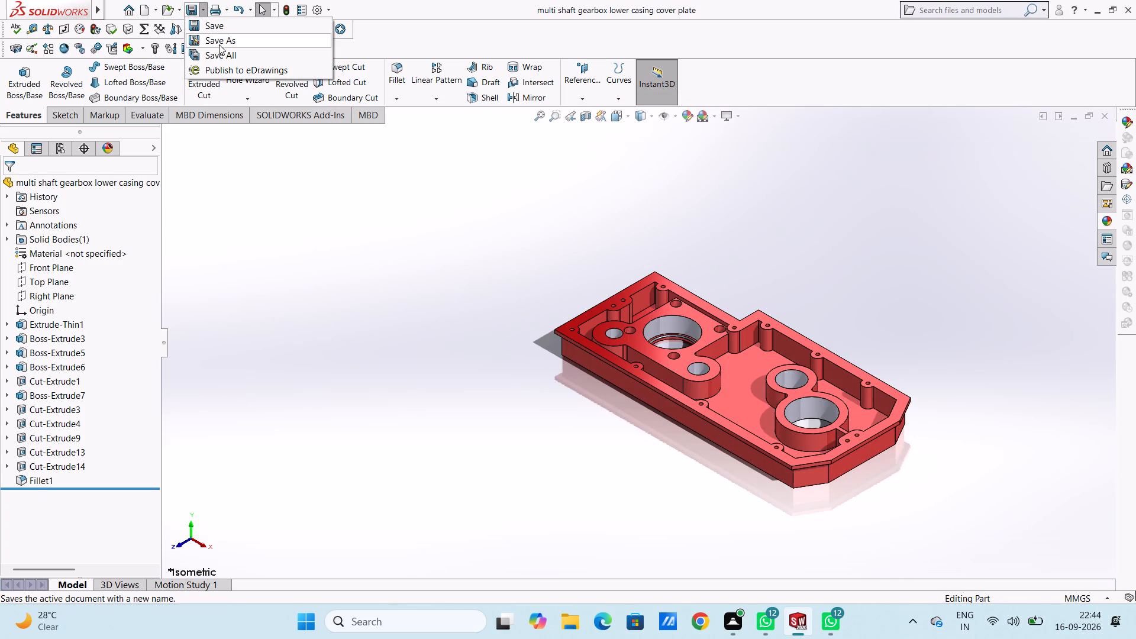
left_click(221, 39)
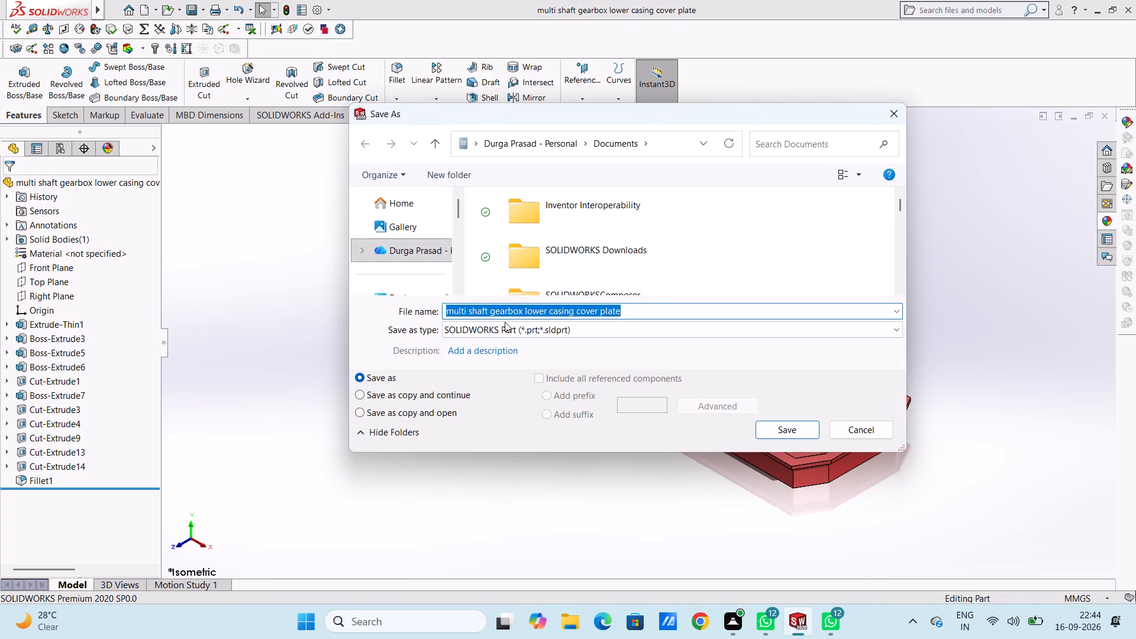
left_click(615, 327)
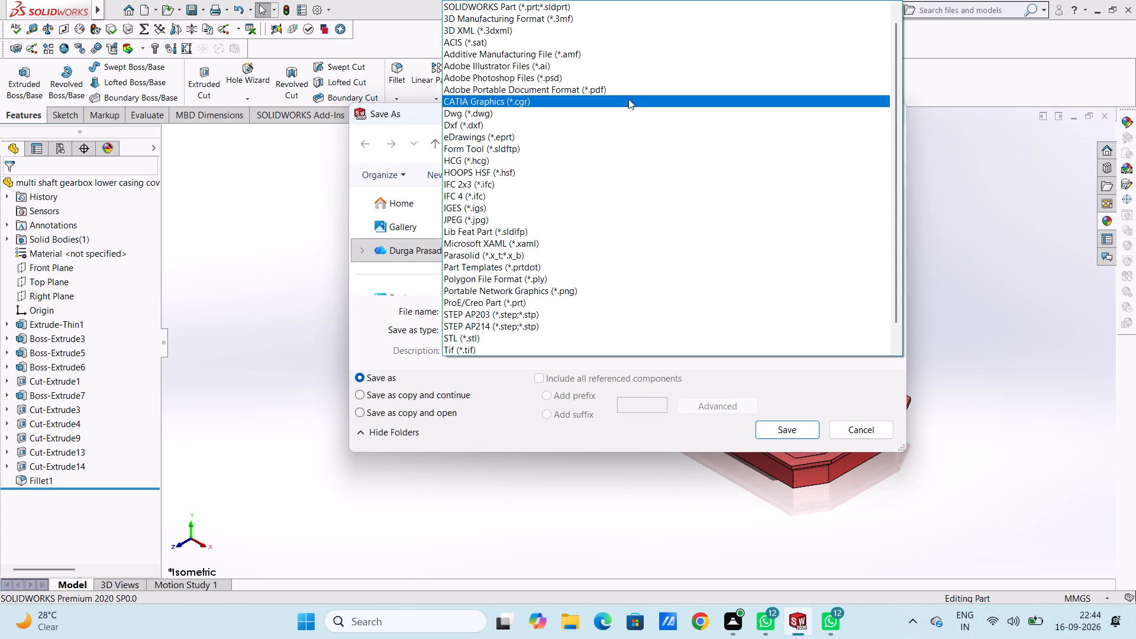
left_click(628, 92)
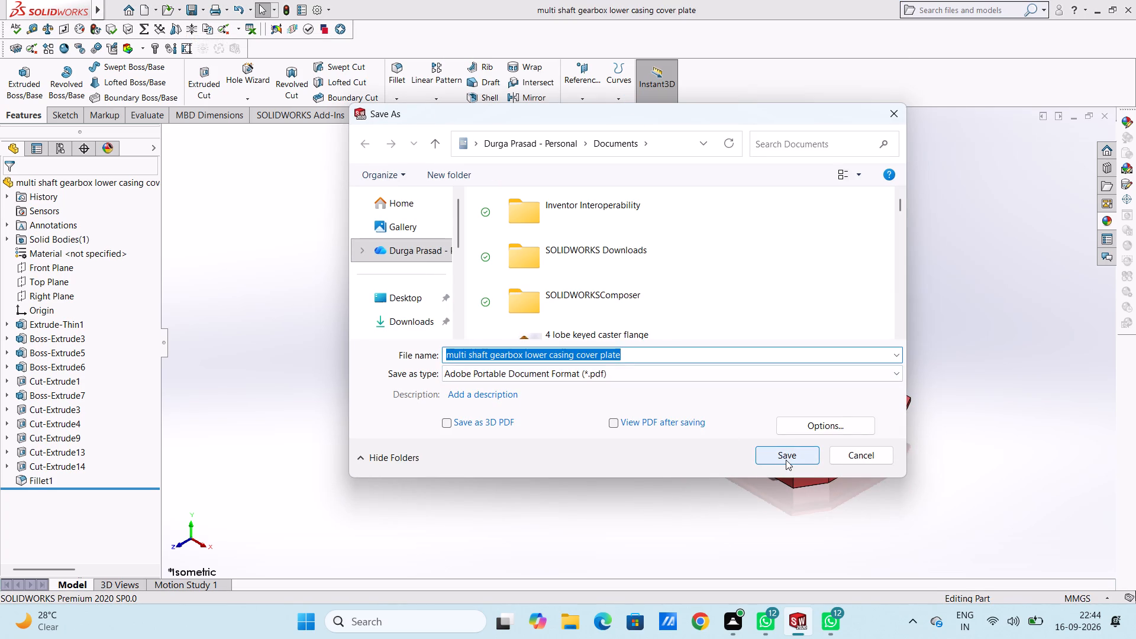
left_click(786, 460)
scroll(641, 491, "down", 3)
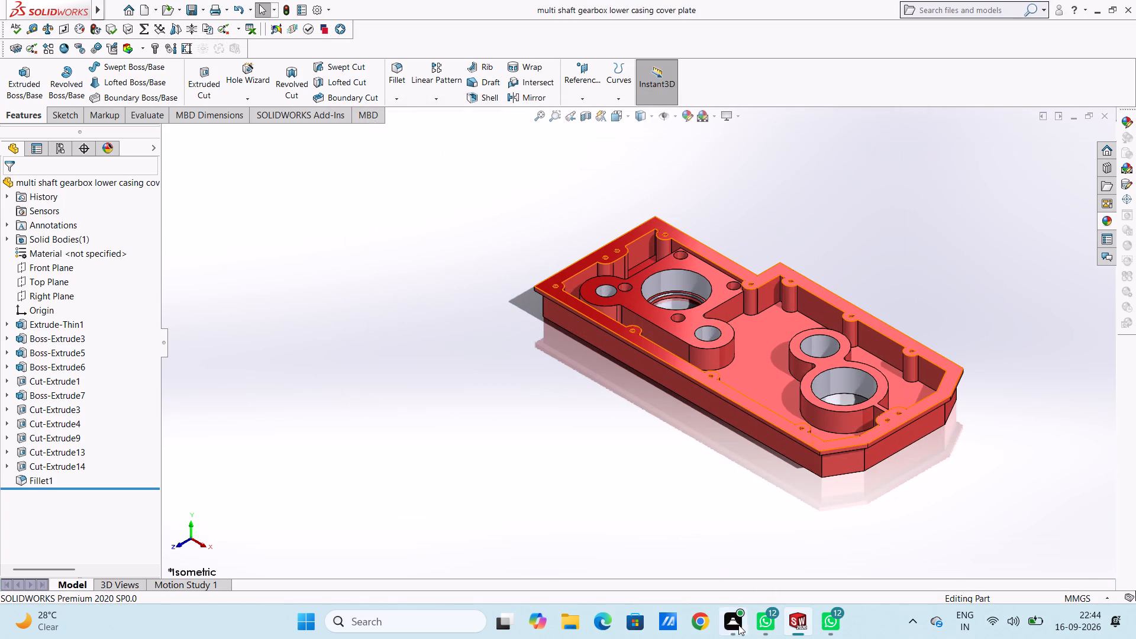